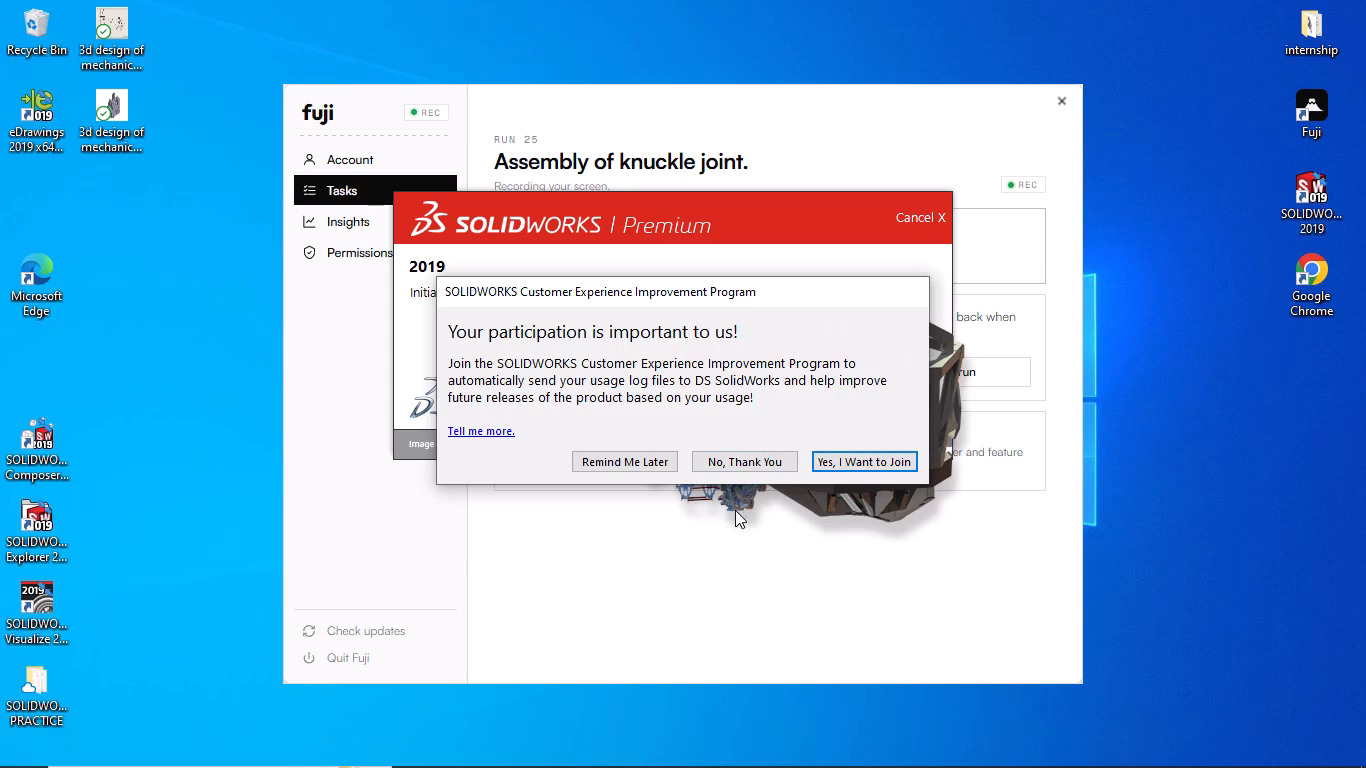
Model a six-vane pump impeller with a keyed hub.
Decline the Customer Experience Improvement Program invitation and create a new part document.
{"action": "left_click", "coordinate": [723, 461]}
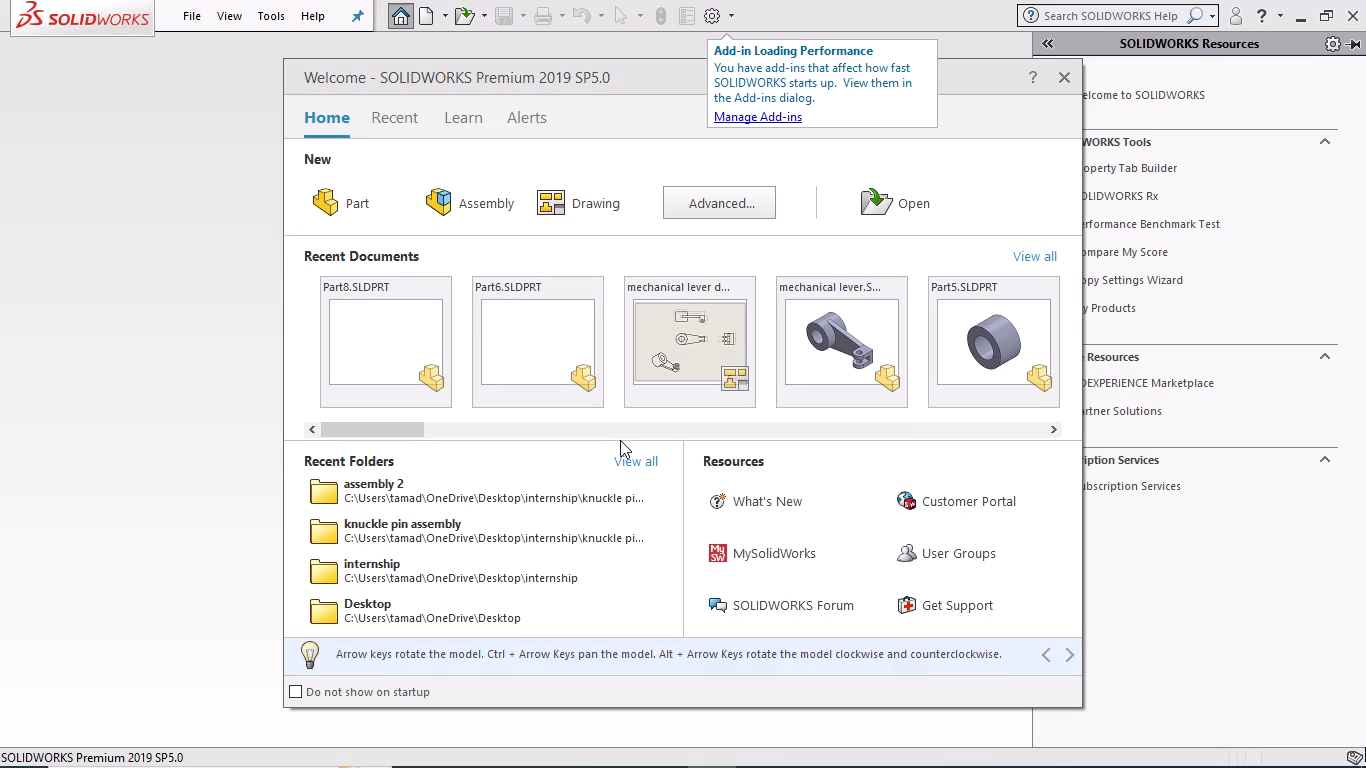
{"action": "left_click", "coordinate": [378, 200]}
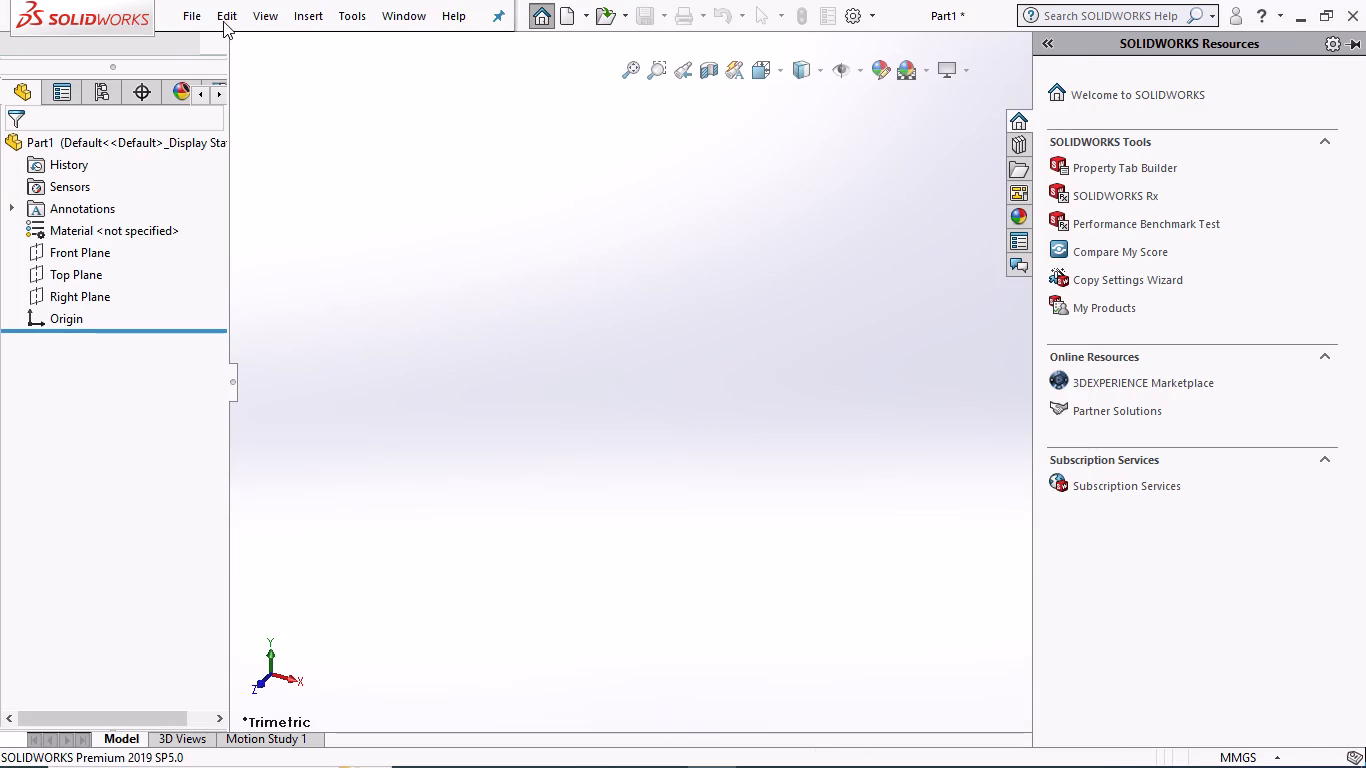
{"action": "left_click", "coordinate": [197, 17]}
{"action": "left_click", "coordinate": [674, 345]}
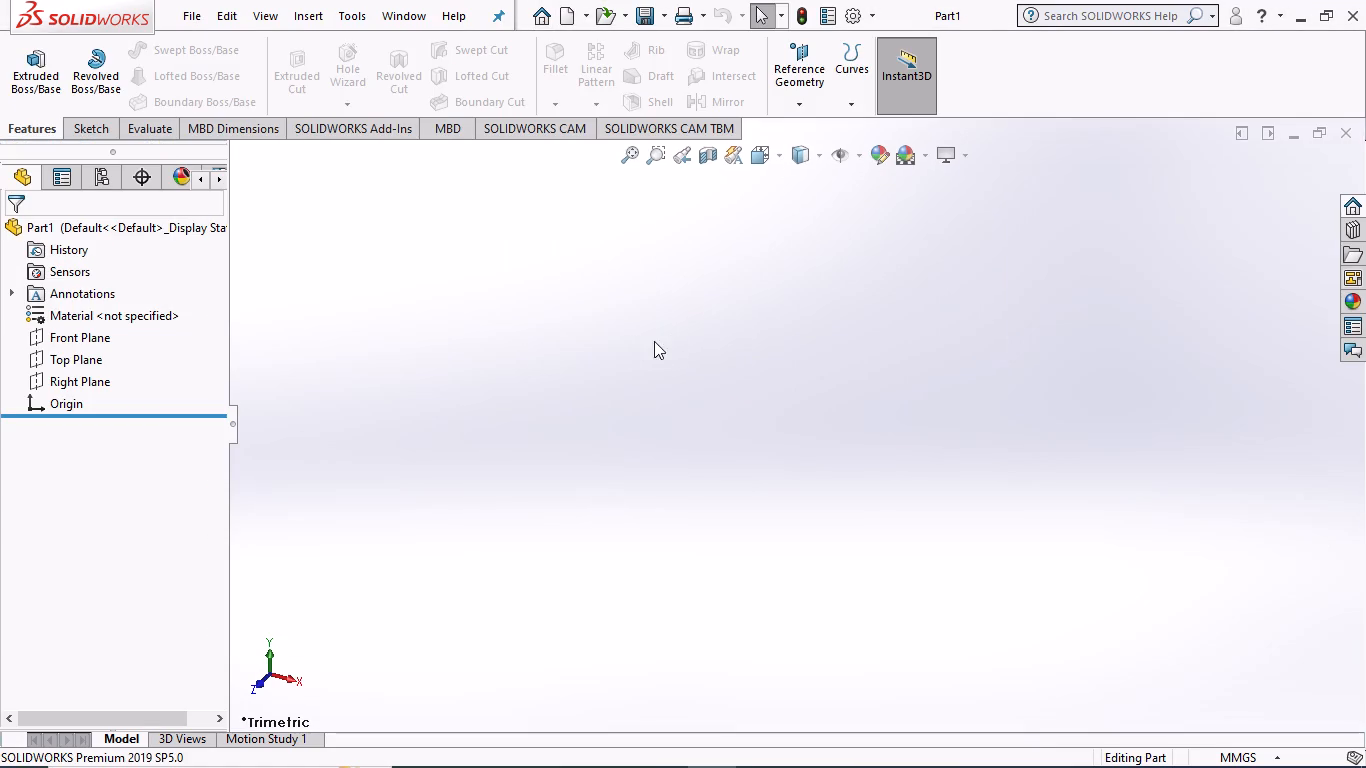
Start a sketch on the Front Plane and draw a nearly vertical centerline about 188 mm long passing close to the origin.
{"action": "left_click", "coordinate": [98, 341]}
{"action": "left_click", "coordinate": [108, 309]}
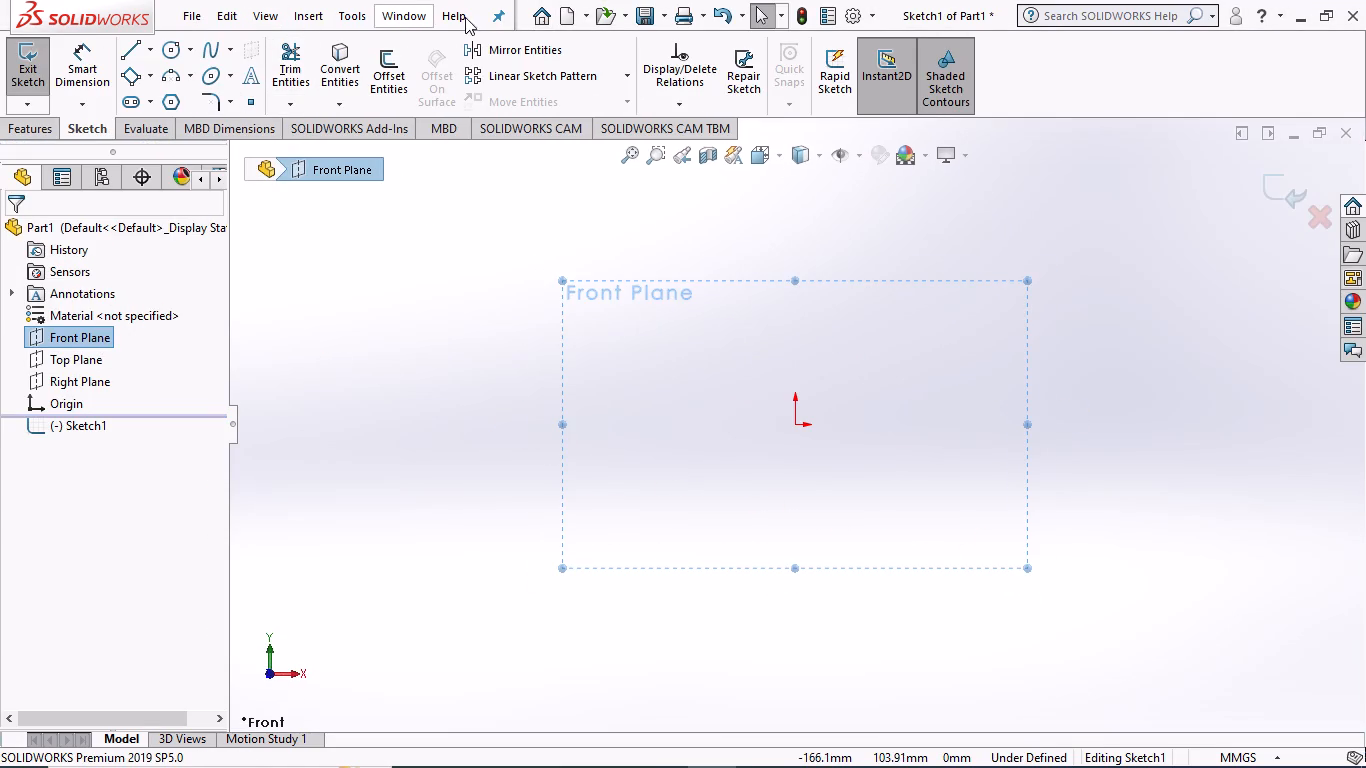
{"action": "left_click", "coordinate": [147, 46]}
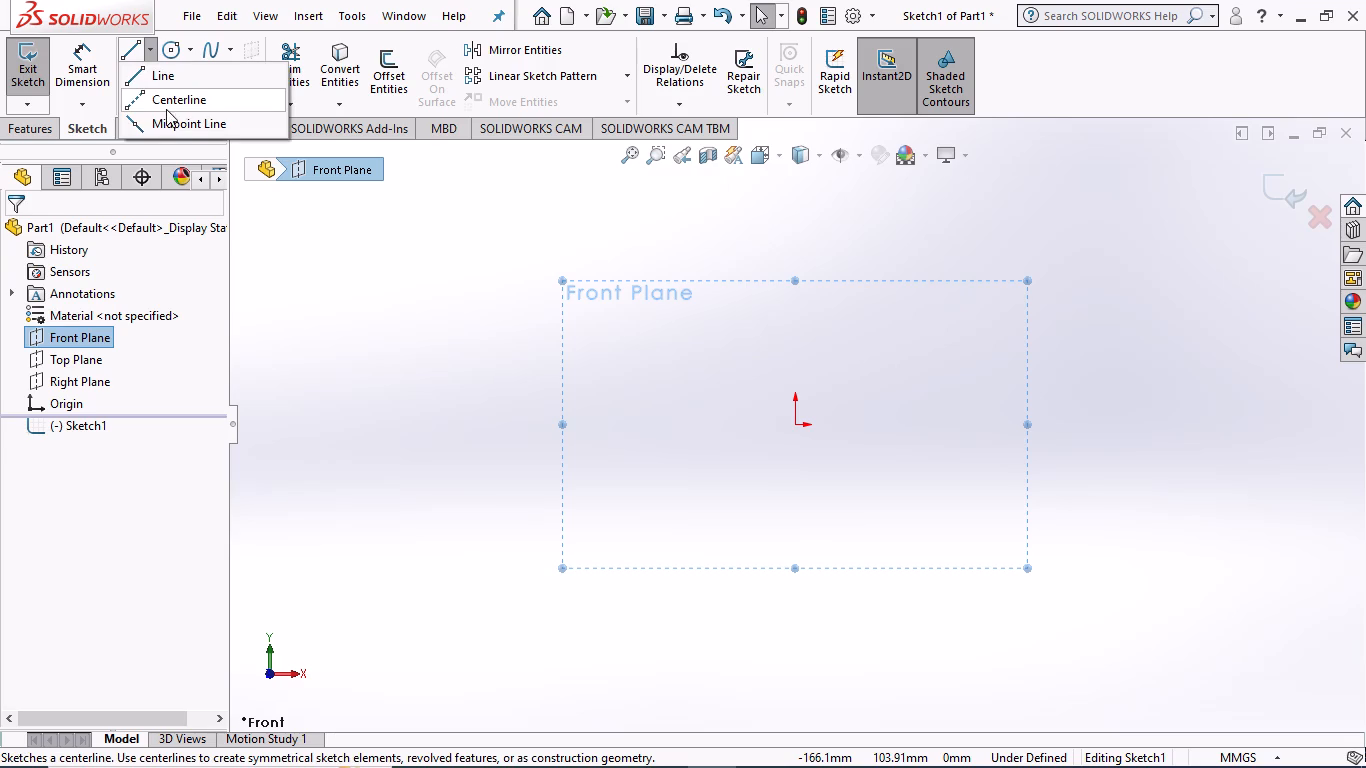
{"action": "left_click", "coordinate": [167, 103]}
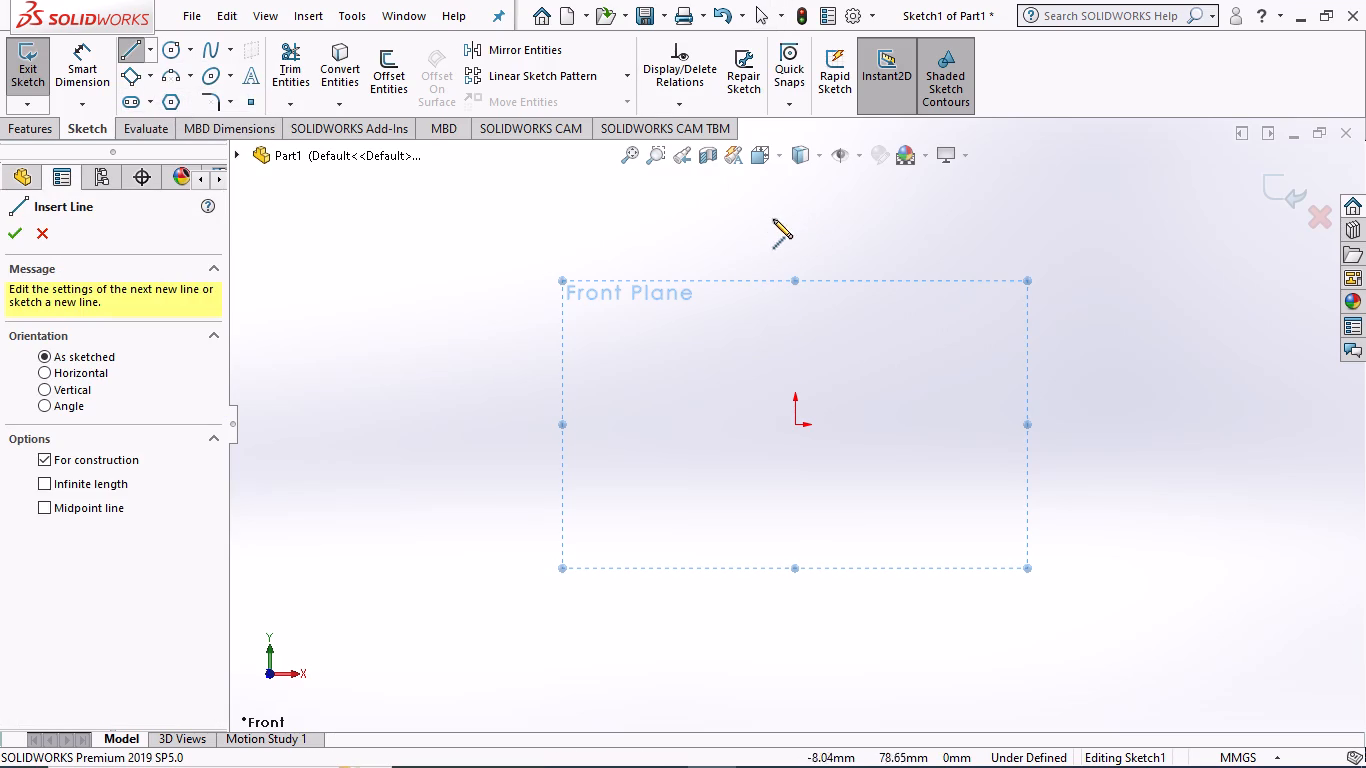
{"action": "left_click", "coordinate": [796, 197]}
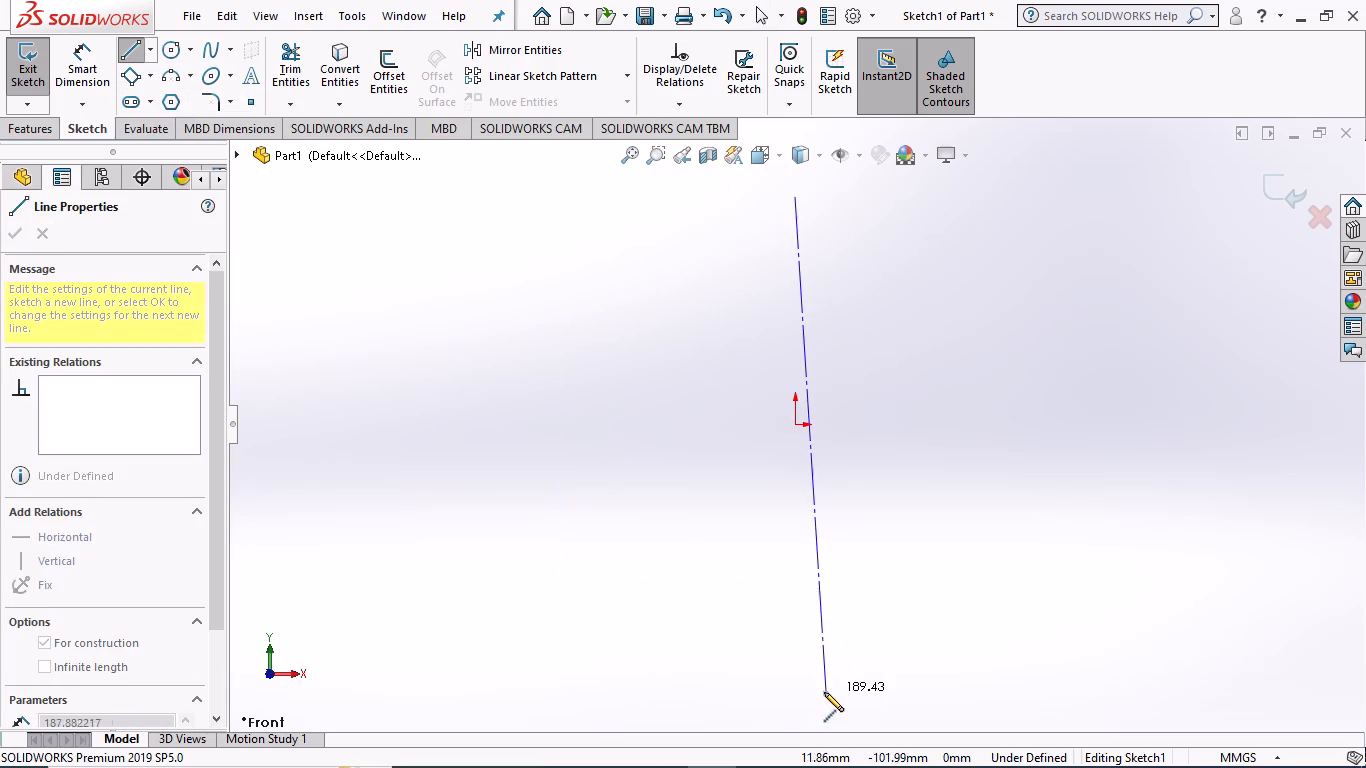
{"action": "left_click", "coordinate": [789, 687]}
{"action": "key", "text": "Escape"}
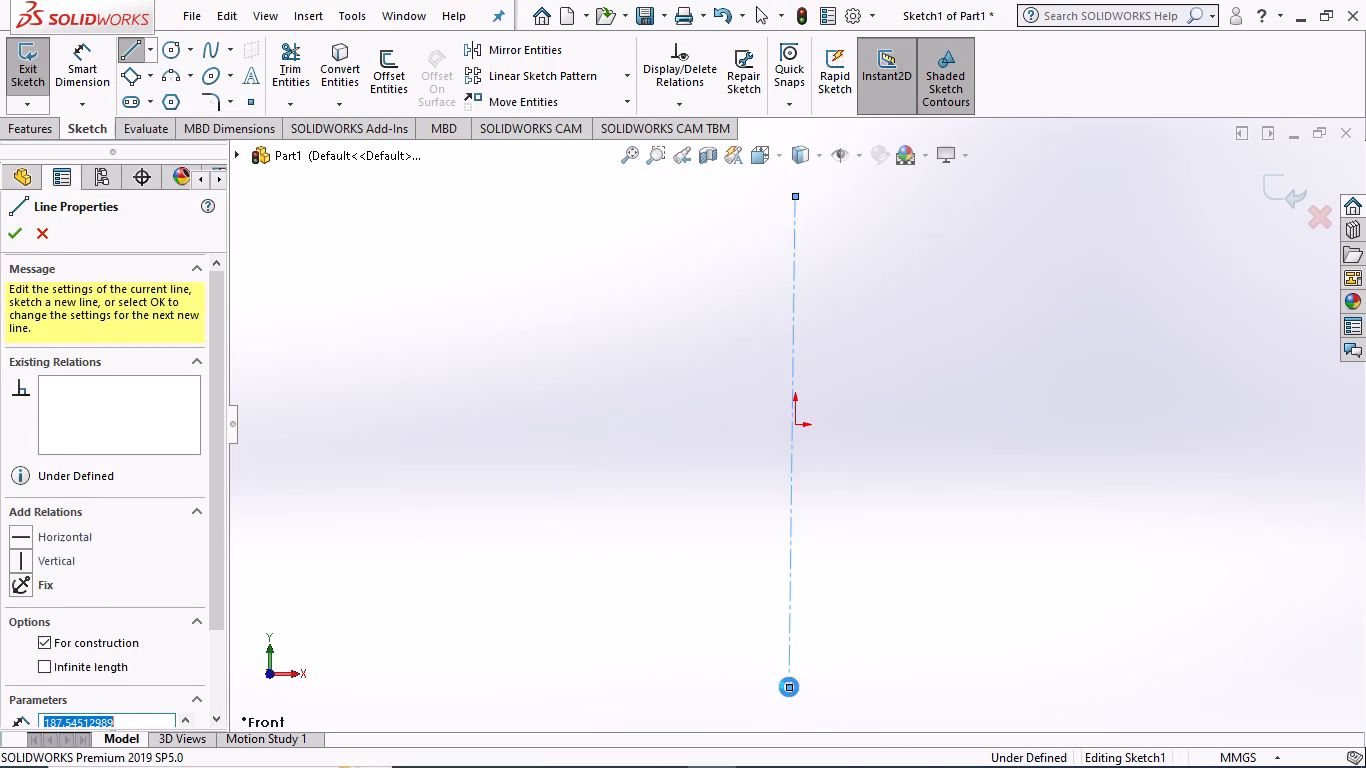
Draw a horizontal centerline about 320 mm long through the origin, crossing the nearly vertical centerline.
{"action": "left_click", "coordinate": [150, 42]}
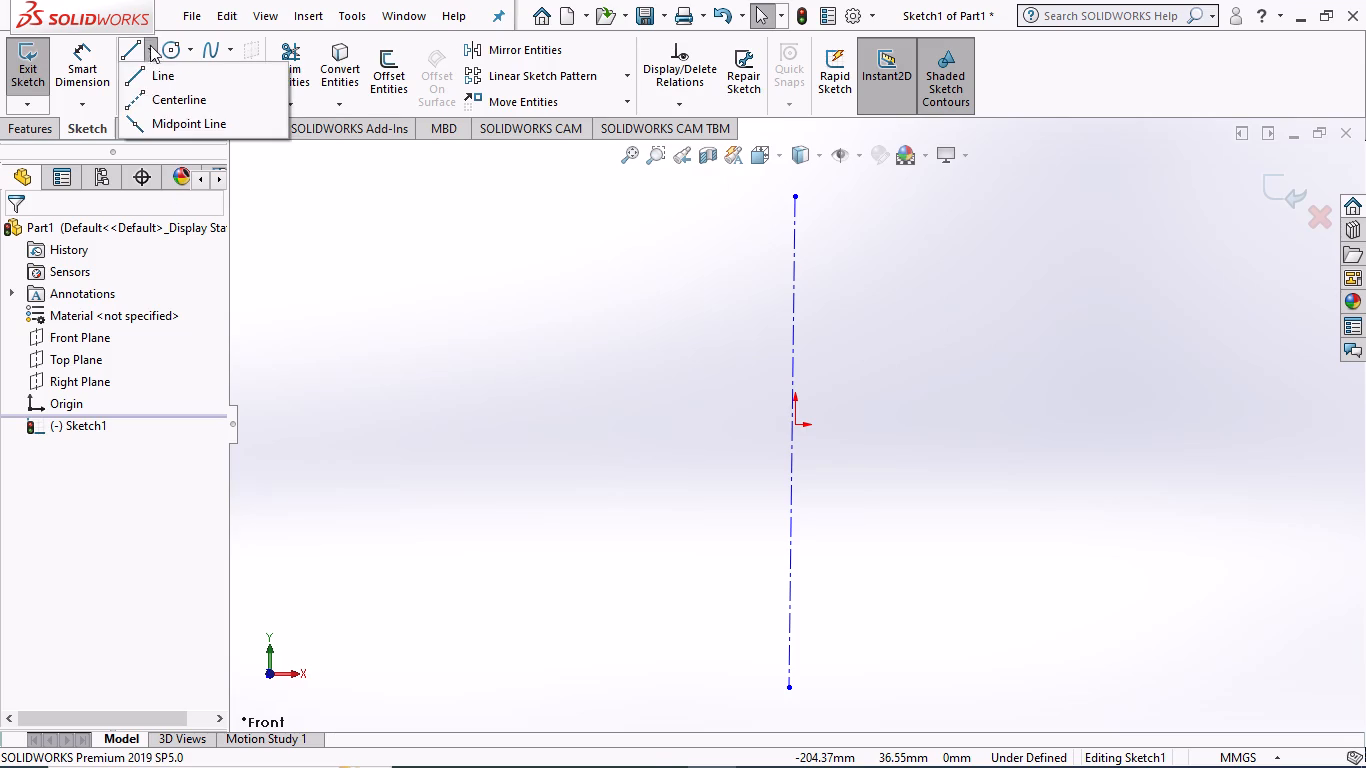
{"action": "left_click", "coordinate": [155, 96]}
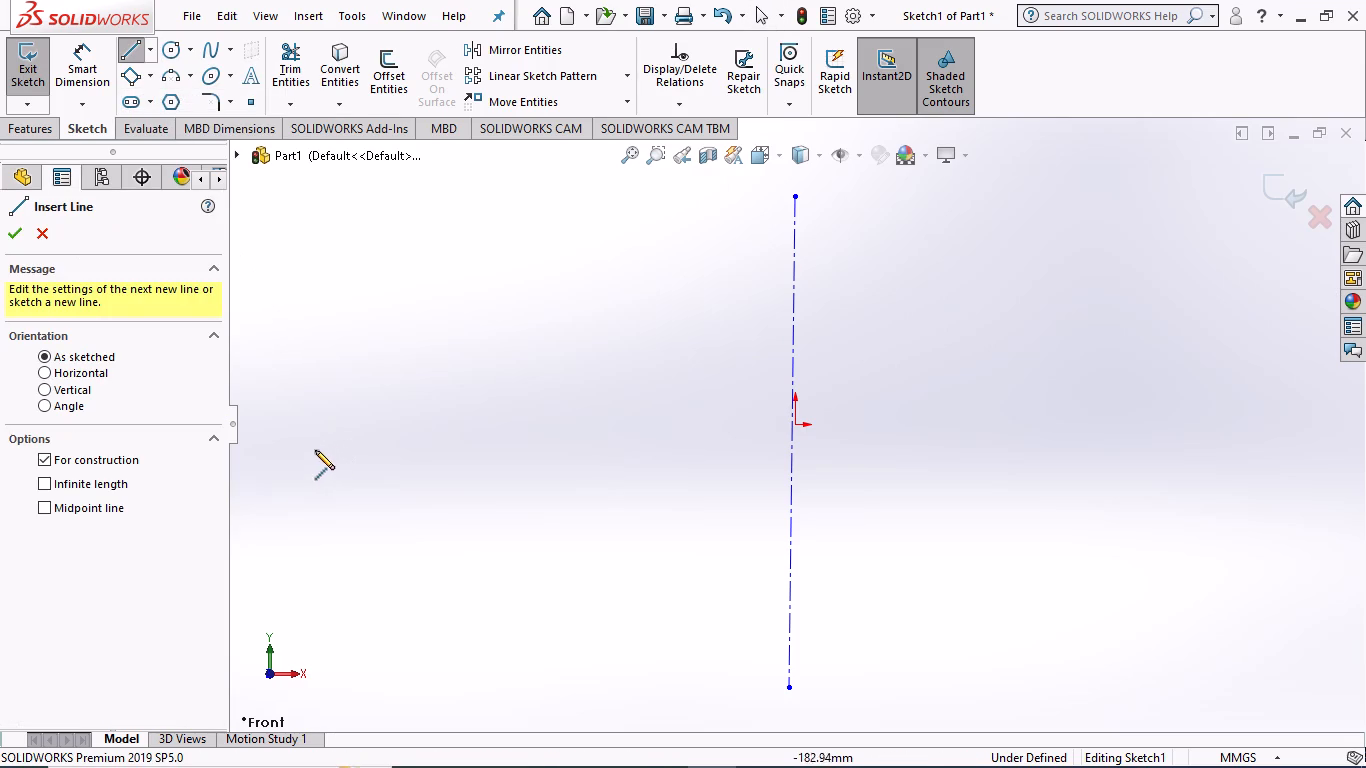
{"action": "left_click", "coordinate": [309, 427]}
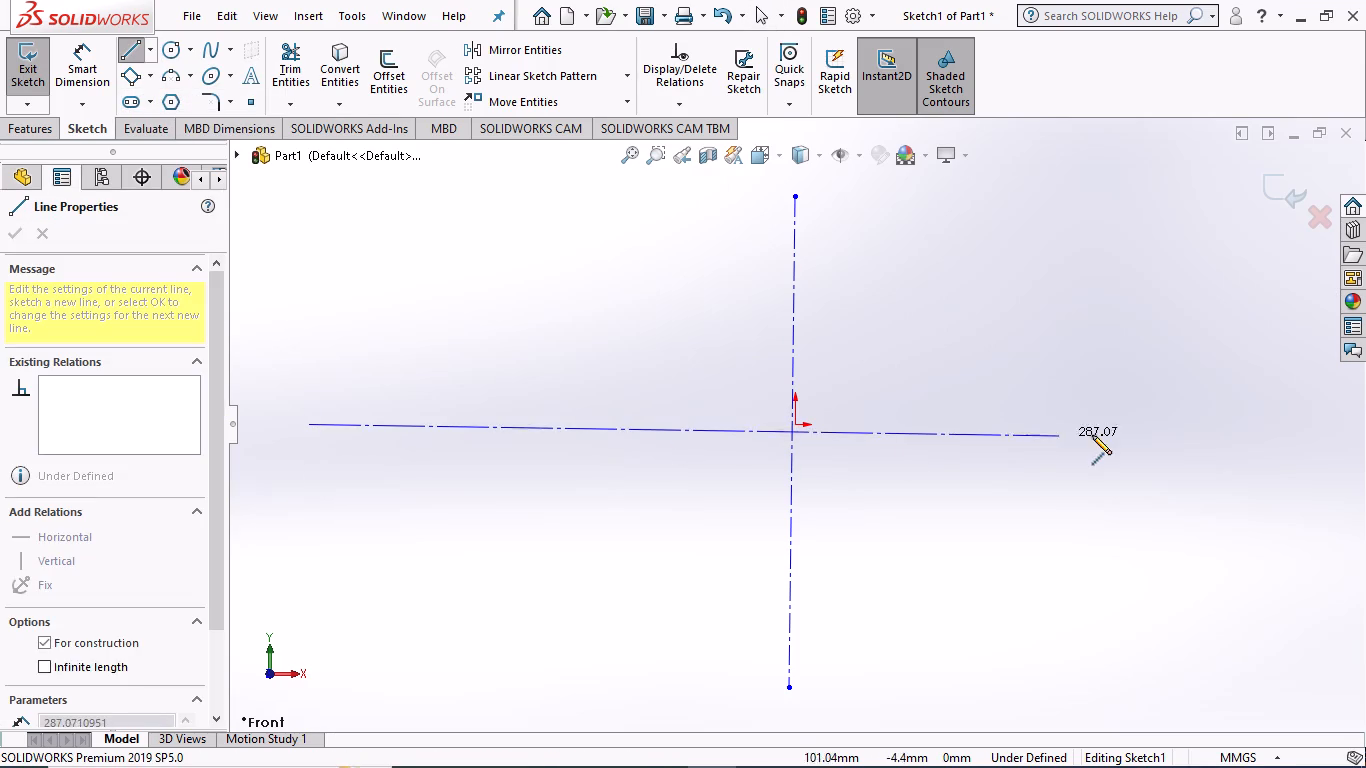
{"action": "left_click", "coordinate": [1144, 425]}
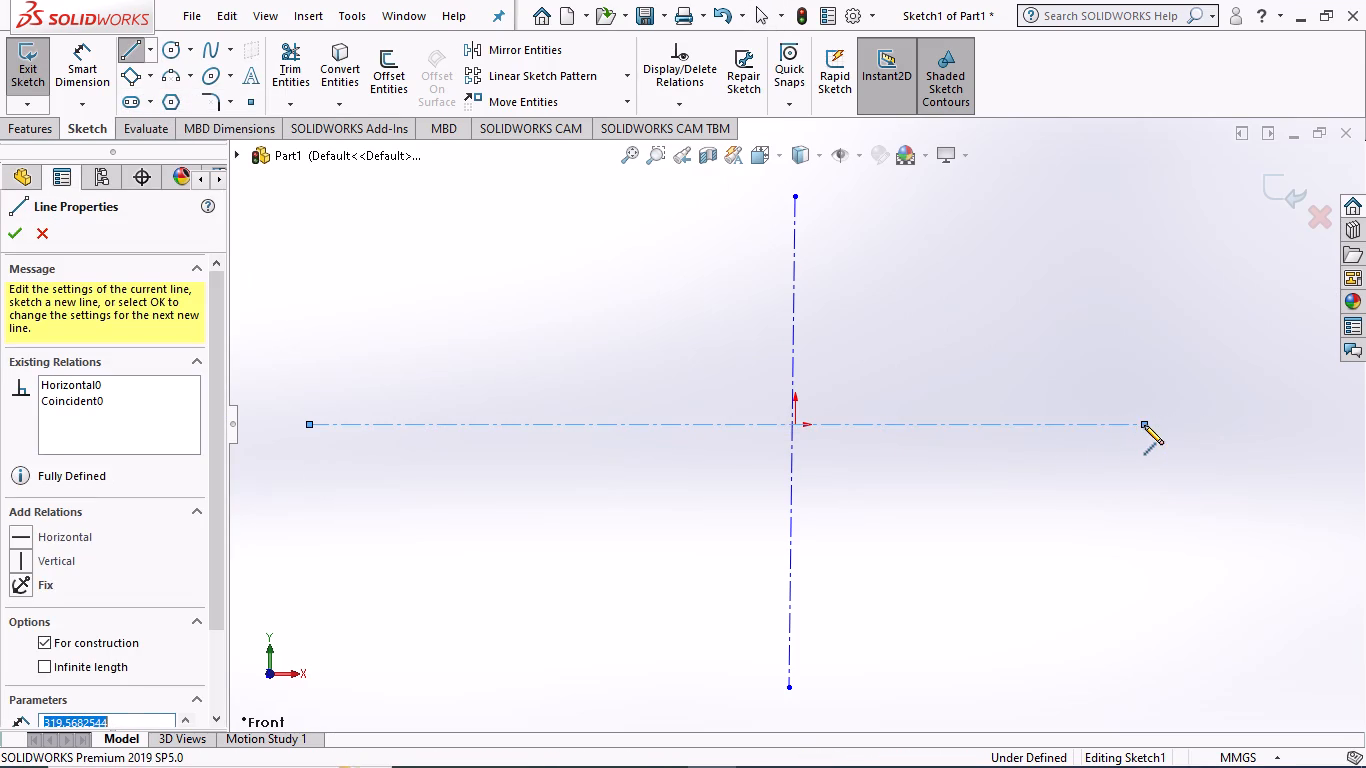
{"action": "key", "text": "Escape"}
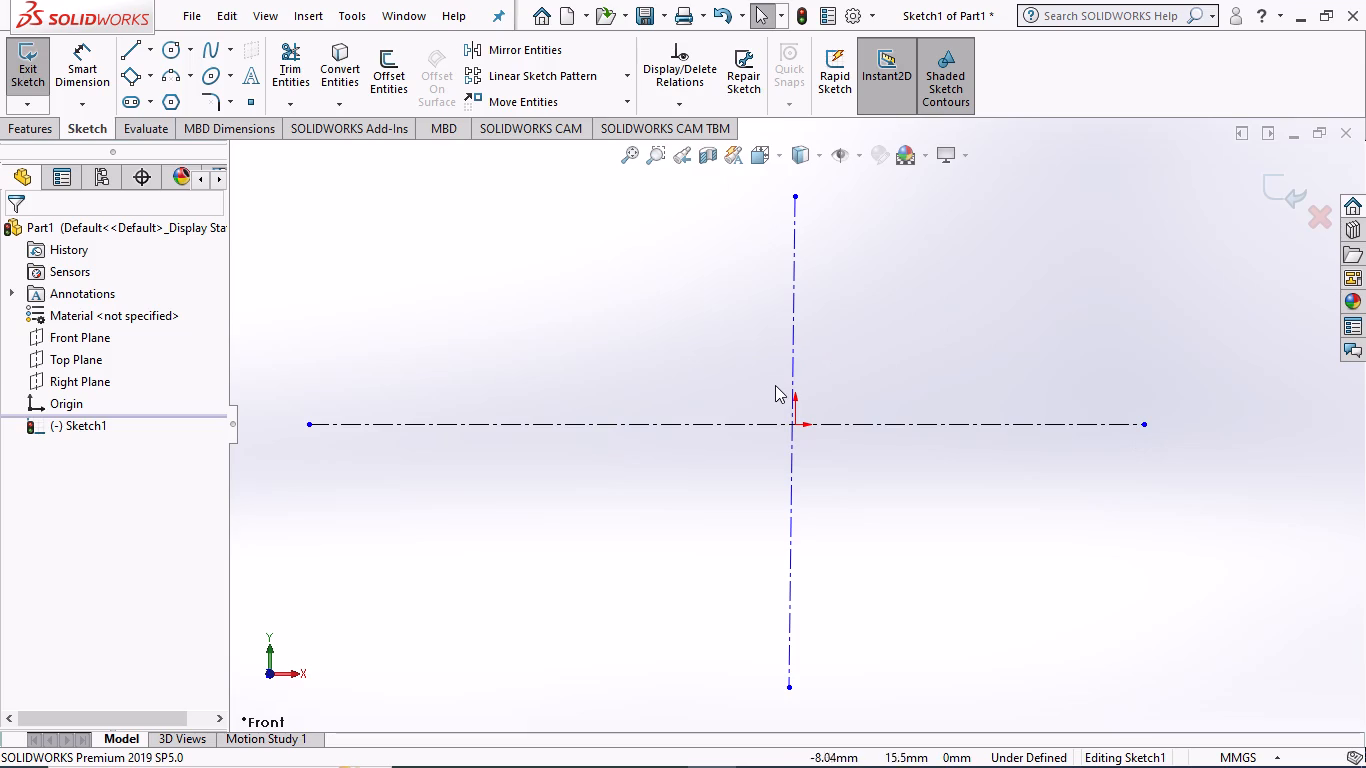
Add a Midpoint relation between the nearly vertical centerline and the origin.
{"action": "left_click", "coordinate": [791, 352], "text": "ctrl"}
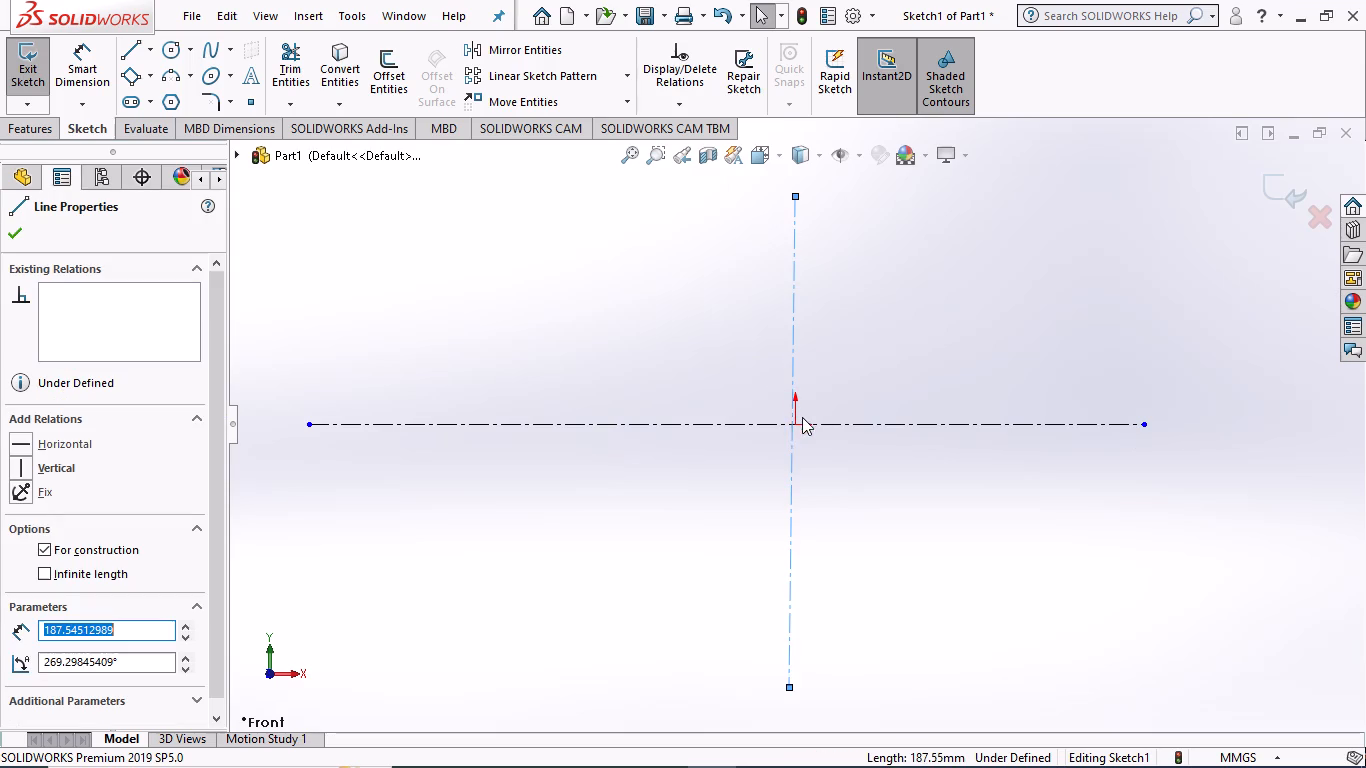
{"action": "left_click", "coordinate": [798, 423], "text": "ctrl"}
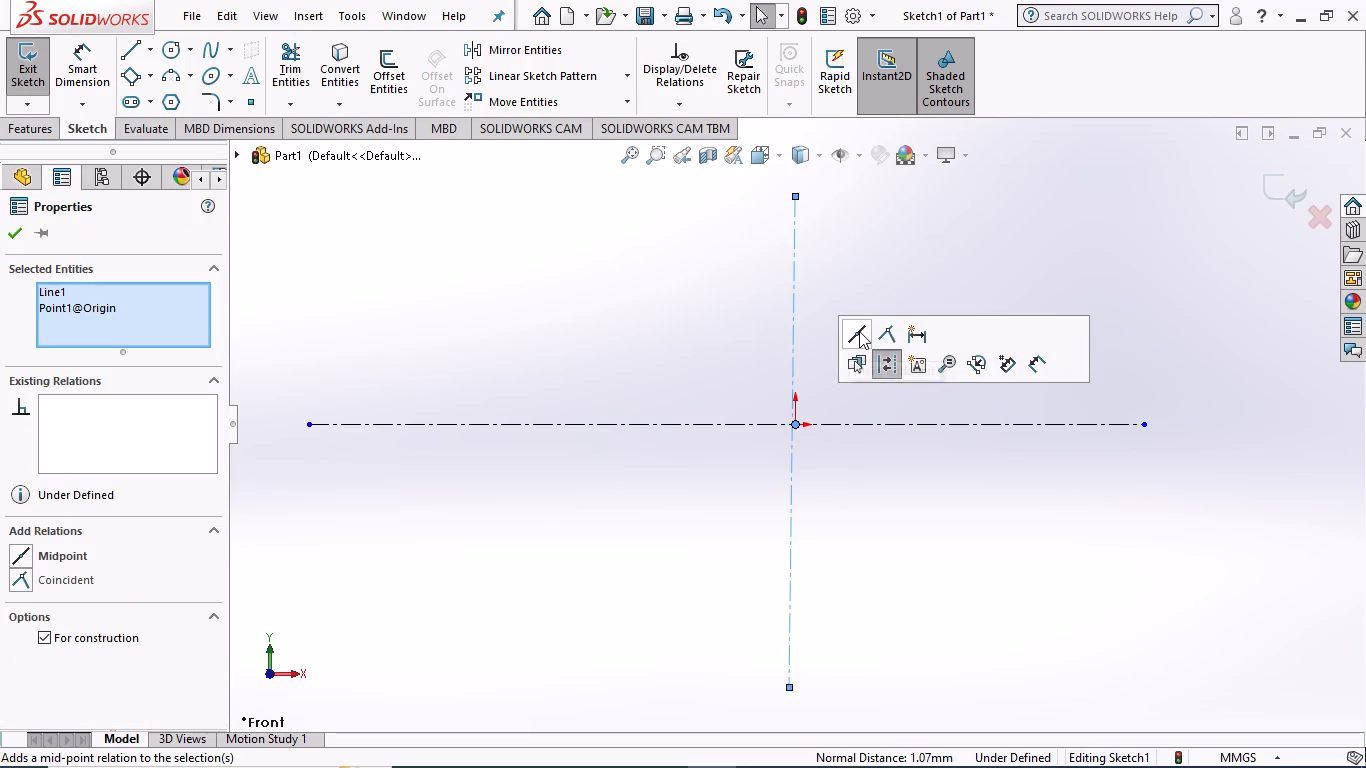
{"action": "left_click", "coordinate": [859, 327]}
{"action": "left_click", "coordinate": [13, 235]}
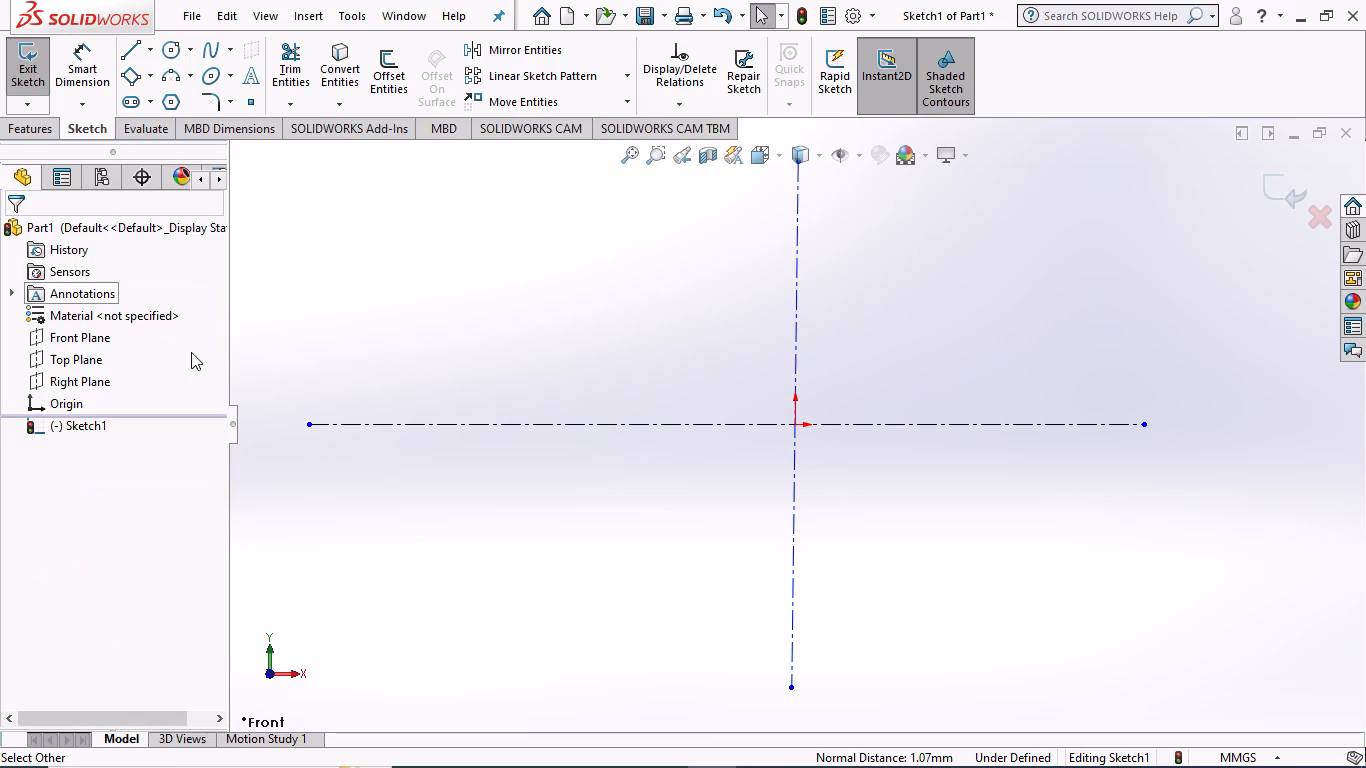
Add a Perpendicular relation between the nearly vertical centerline and the horizontal centerline.
{"action": "scroll", "coordinate": [811, 431], "scroll_direction": "down", "scroll_amount": 6}
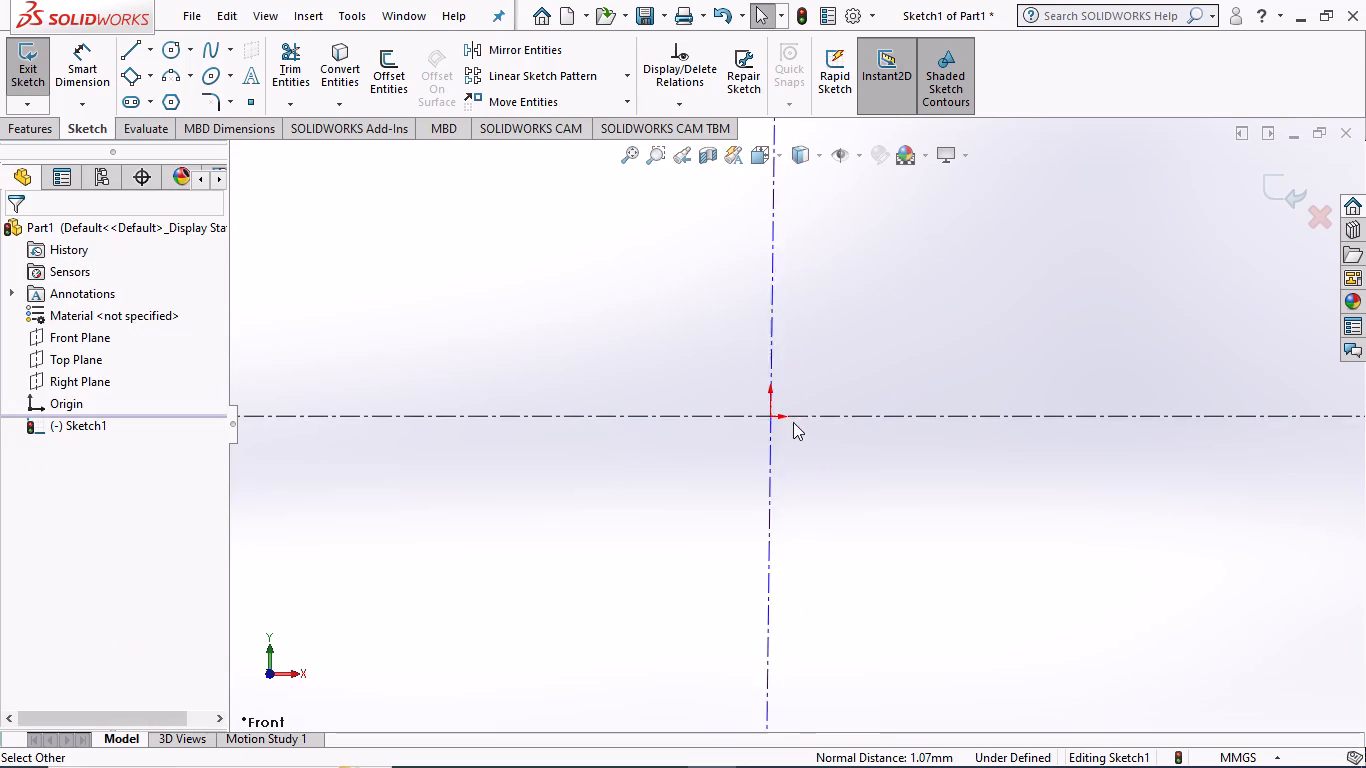
{"action": "scroll", "coordinate": [792, 419], "scroll_direction": "down", "scroll_amount": 6}
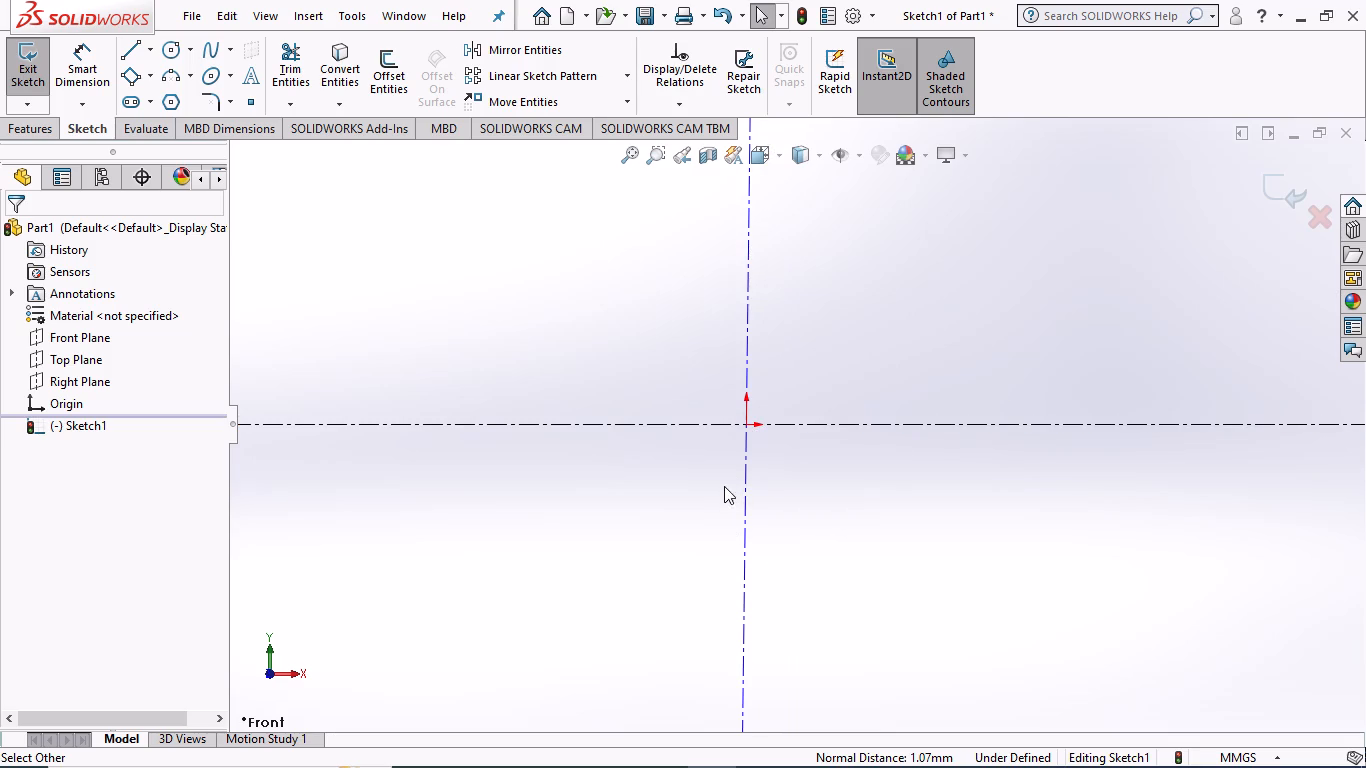
{"action": "left_click", "coordinate": [745, 455], "text": "ctrl"}
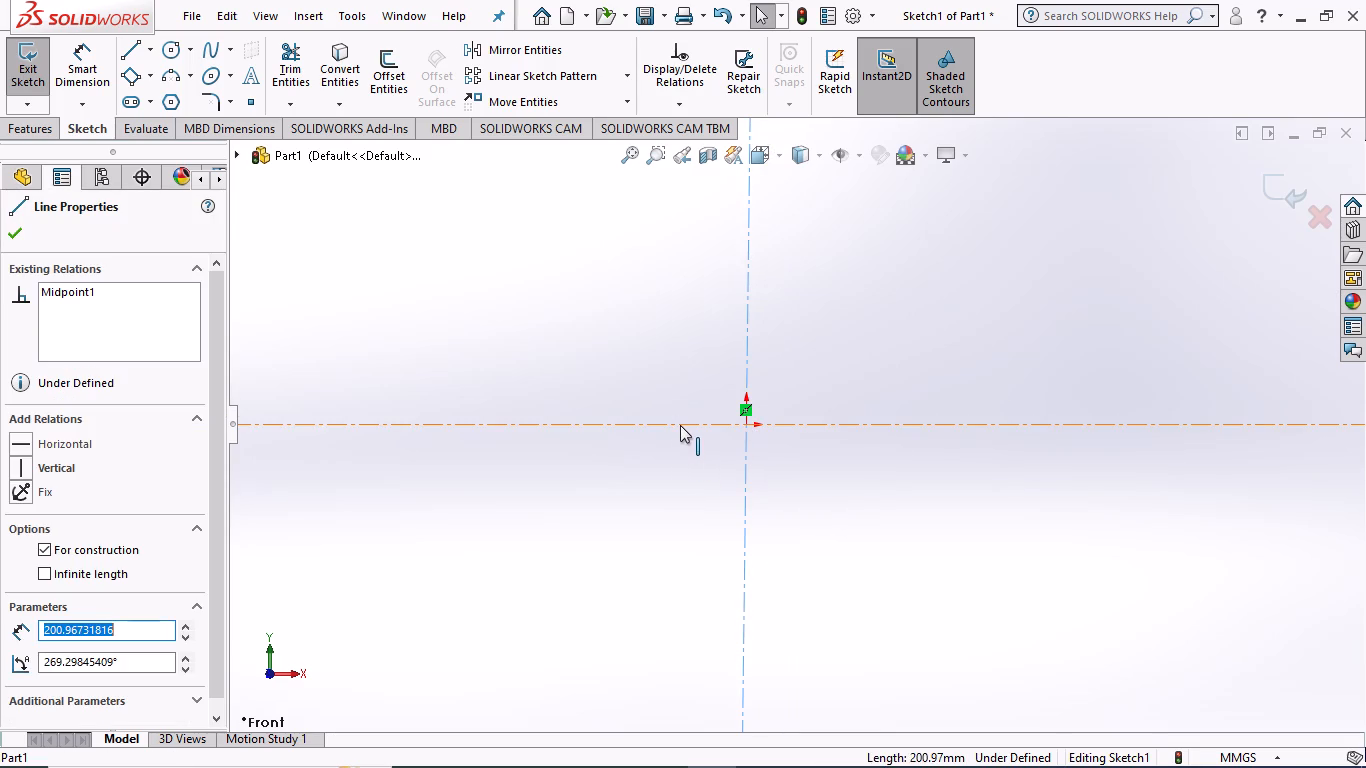
{"action": "left_click", "coordinate": [680, 425], "text": "ctrl"}
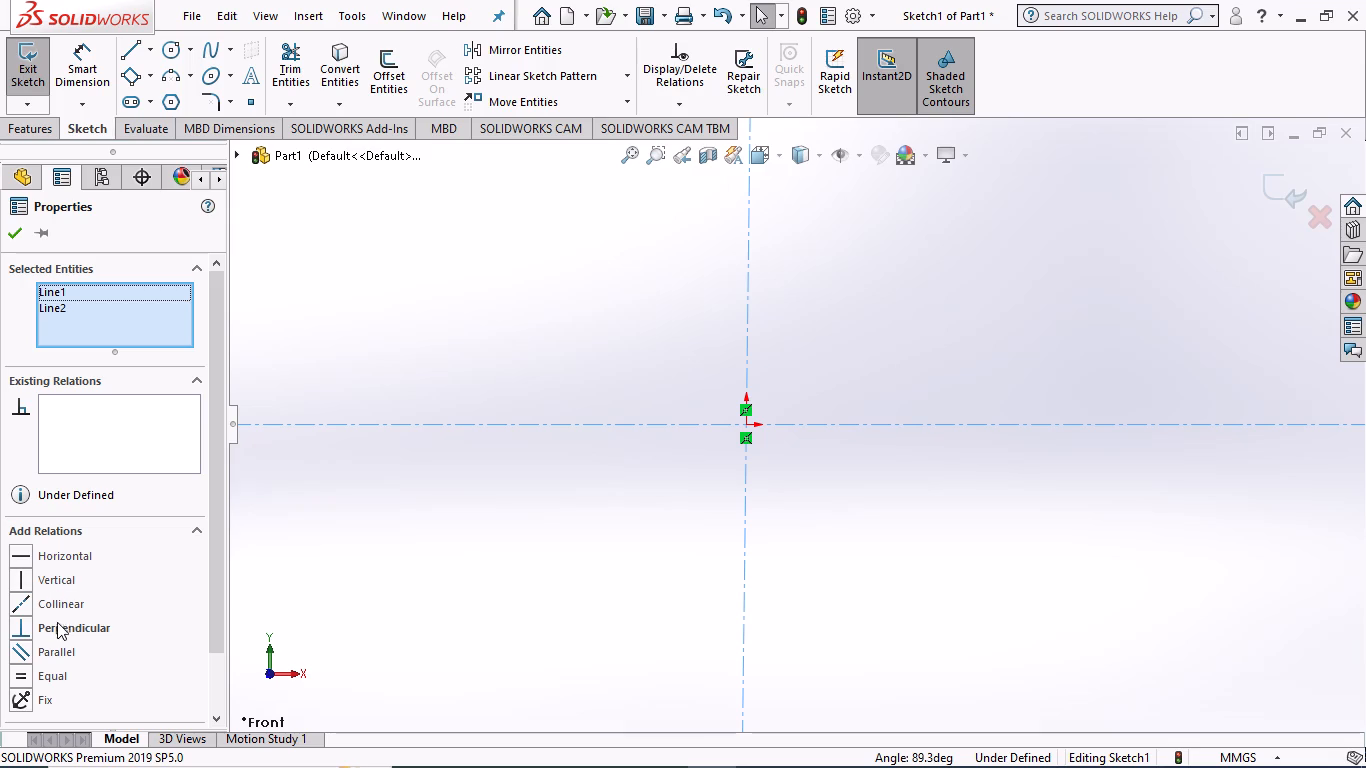
{"action": "left_click", "coordinate": [57, 625]}
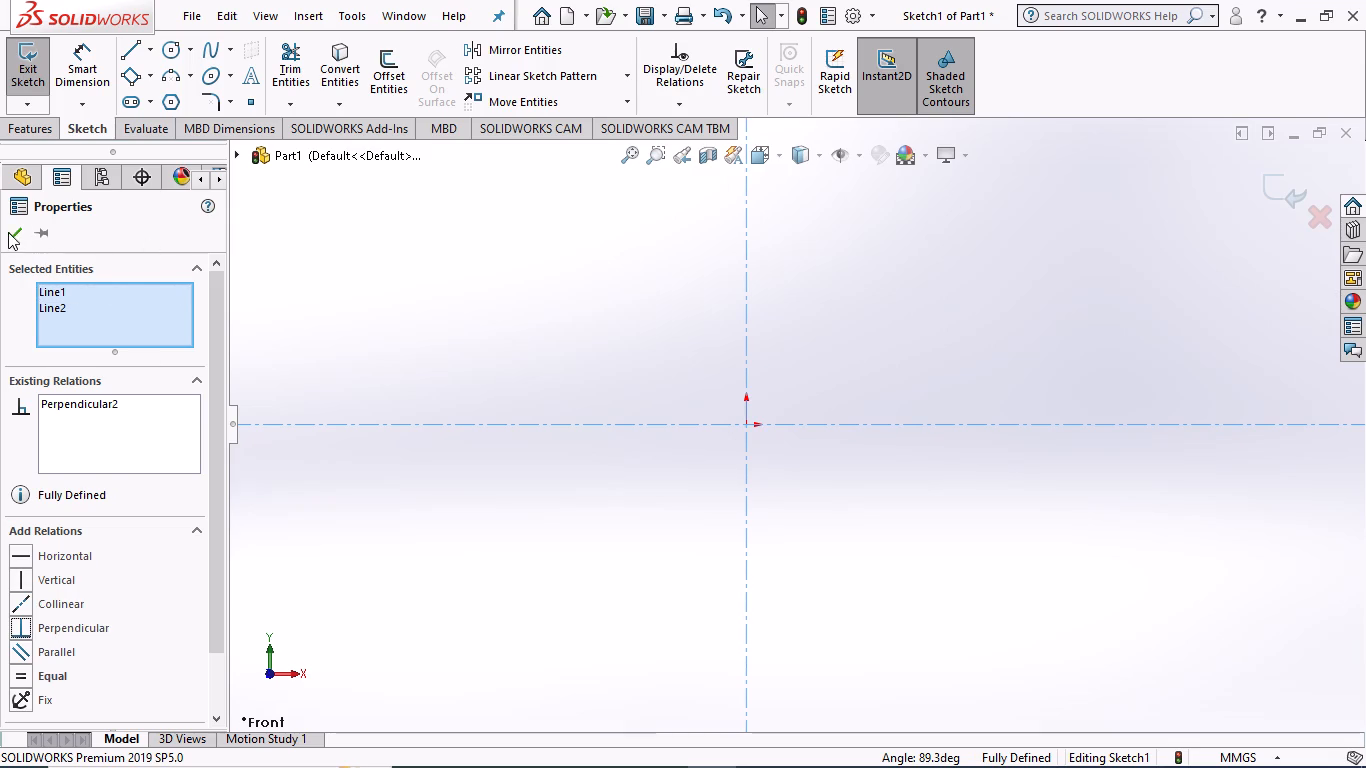
{"action": "left_click", "coordinate": [8, 232]}
Sketch a circle about 10 mm in diameter centred on the origin.
{"action": "scroll", "coordinate": [612, 495], "scroll_direction": "up", "scroll_amount": 1}
{"action": "scroll", "coordinate": [768, 446], "scroll_direction": "up", "scroll_amount": 2}
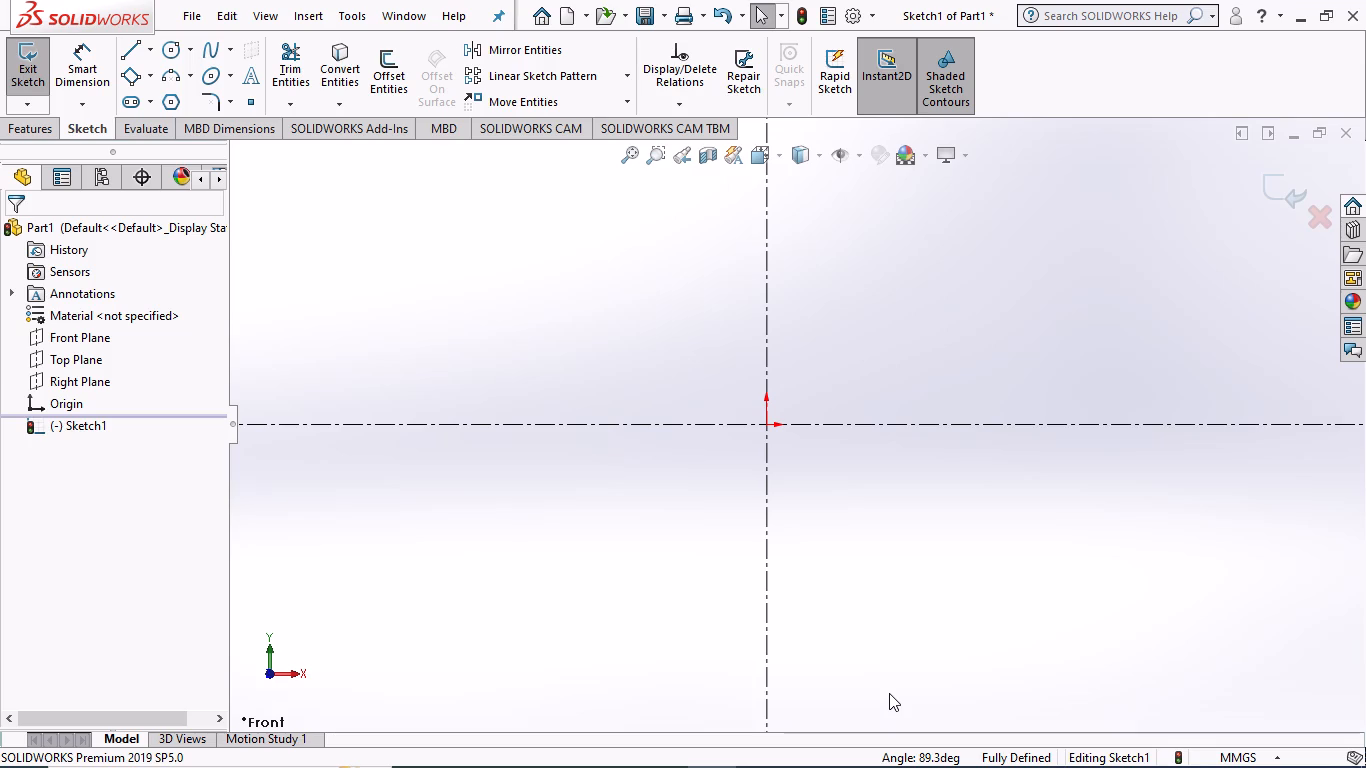
{"action": "left_click", "coordinate": [171, 46]}
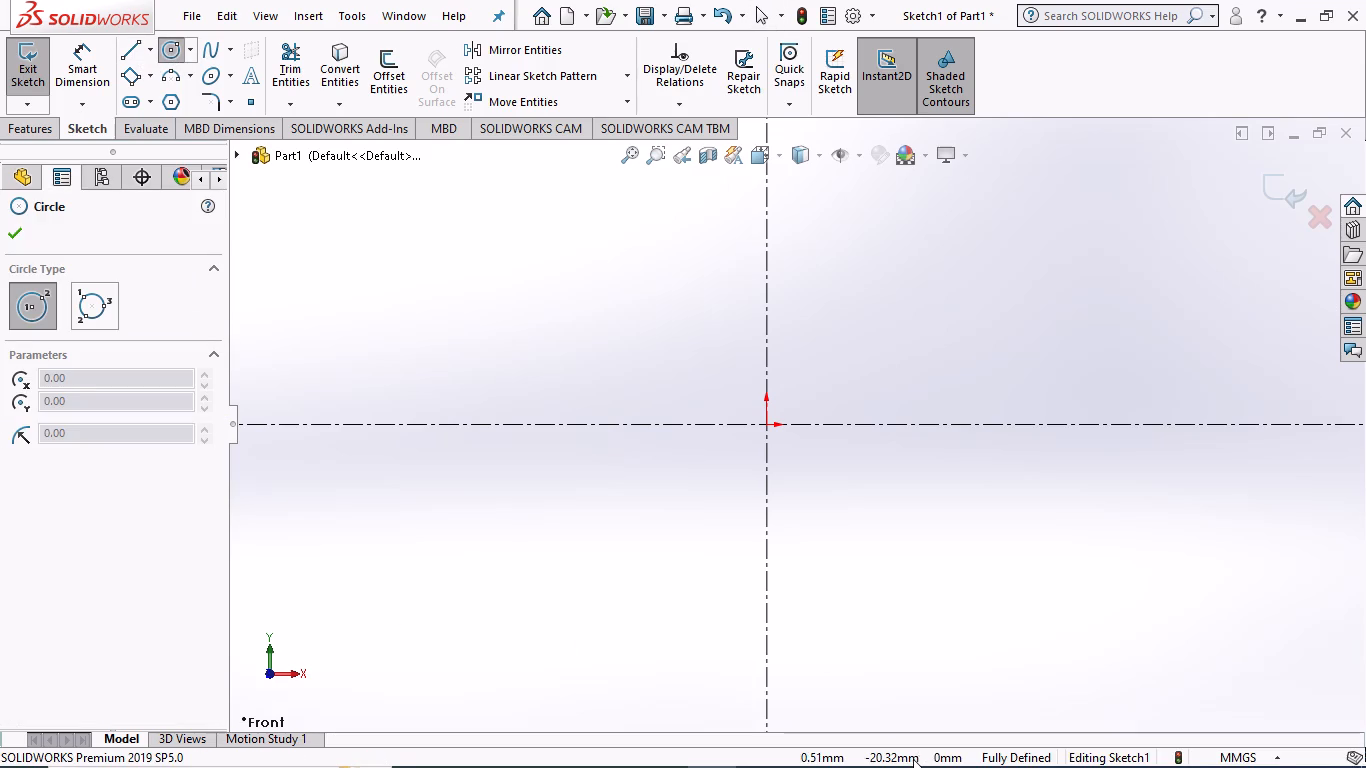
{"action": "left_click", "coordinate": [765, 422]}
{"action": "left_click", "coordinate": [804, 484]}
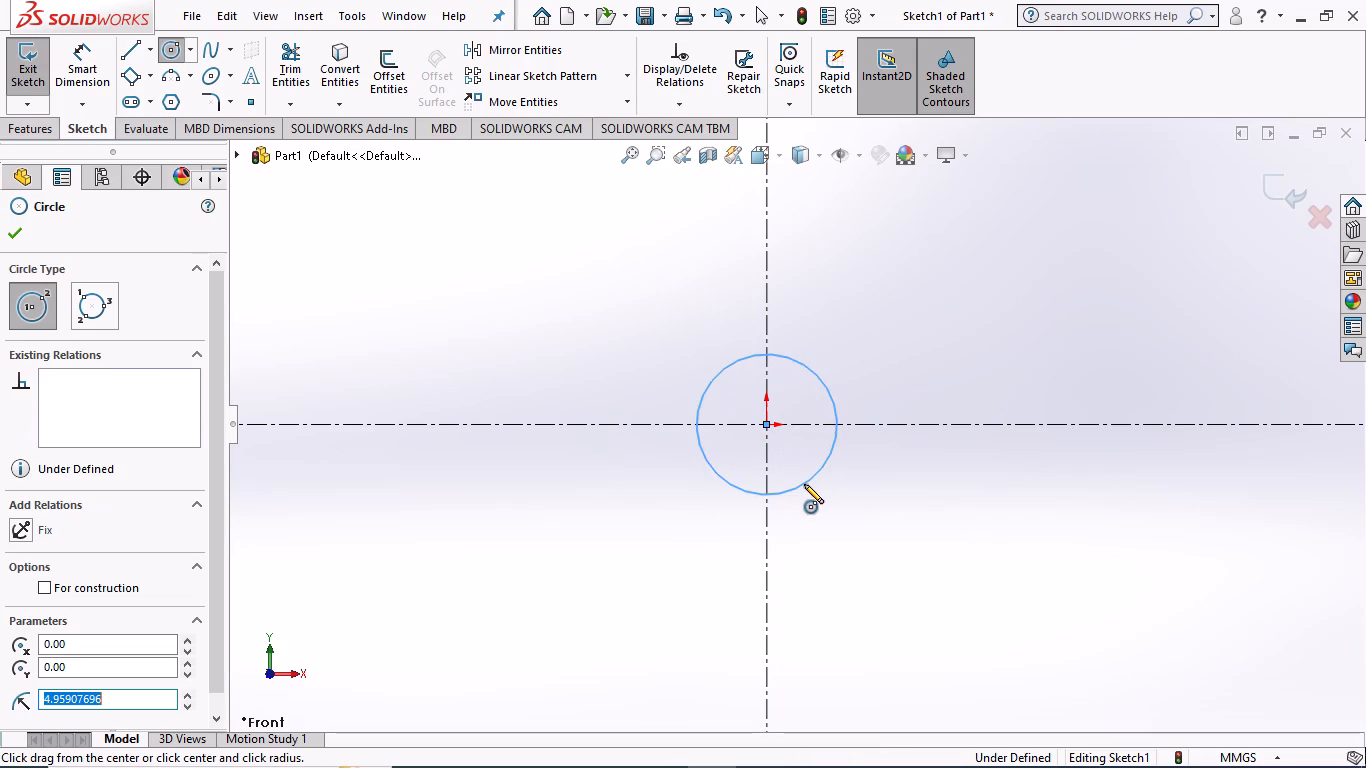
{"action": "key", "text": "Escape"}
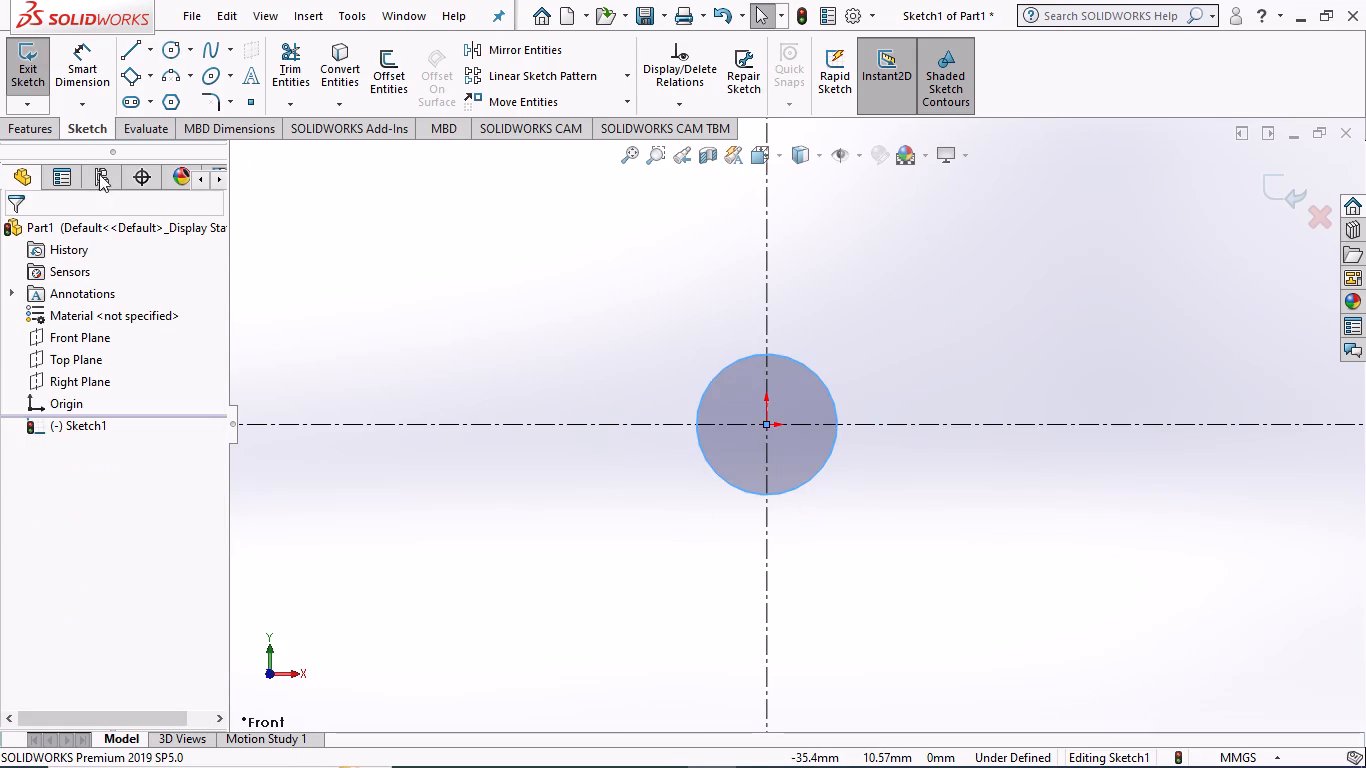
Dimension the circle's diameter with Smart Dimension and set it to 75 mm.
{"action": "left_click", "coordinate": [82, 63]}
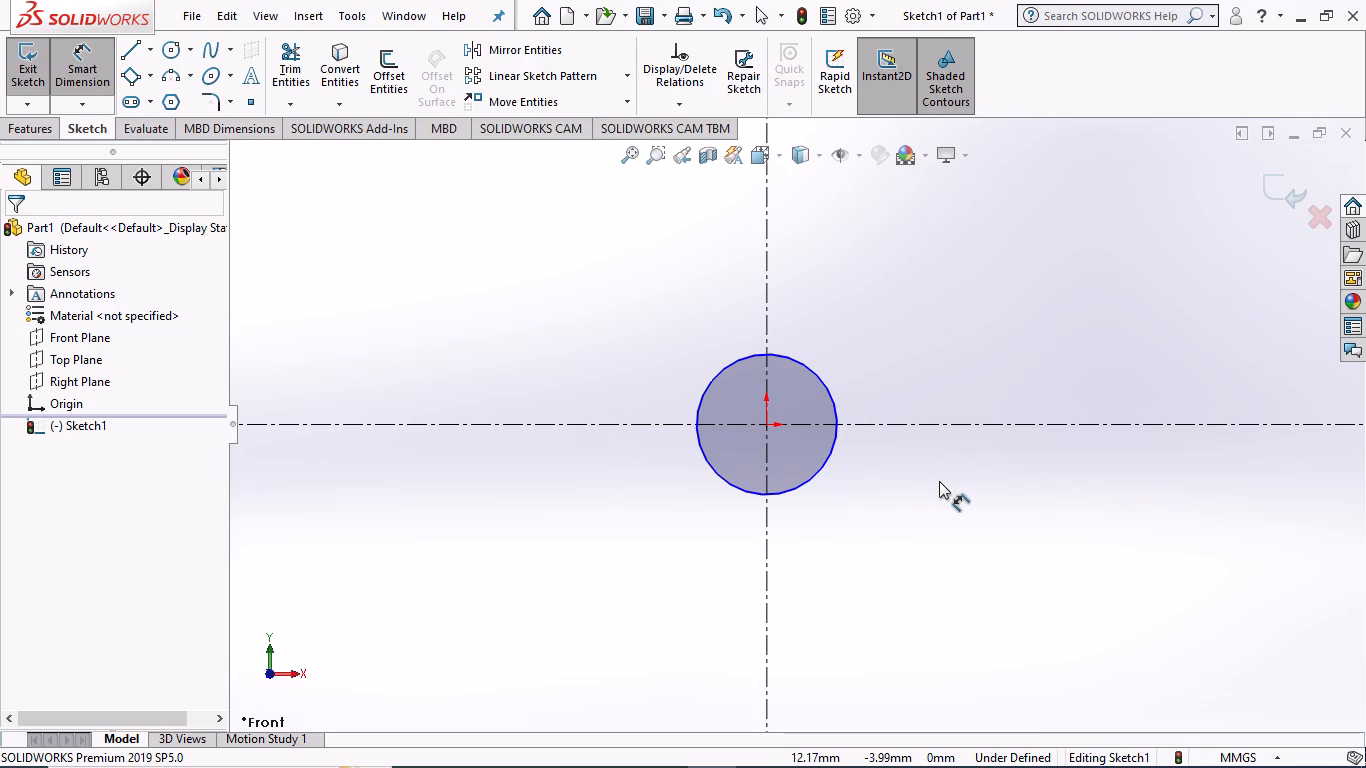
{"action": "left_click", "coordinate": [822, 382]}
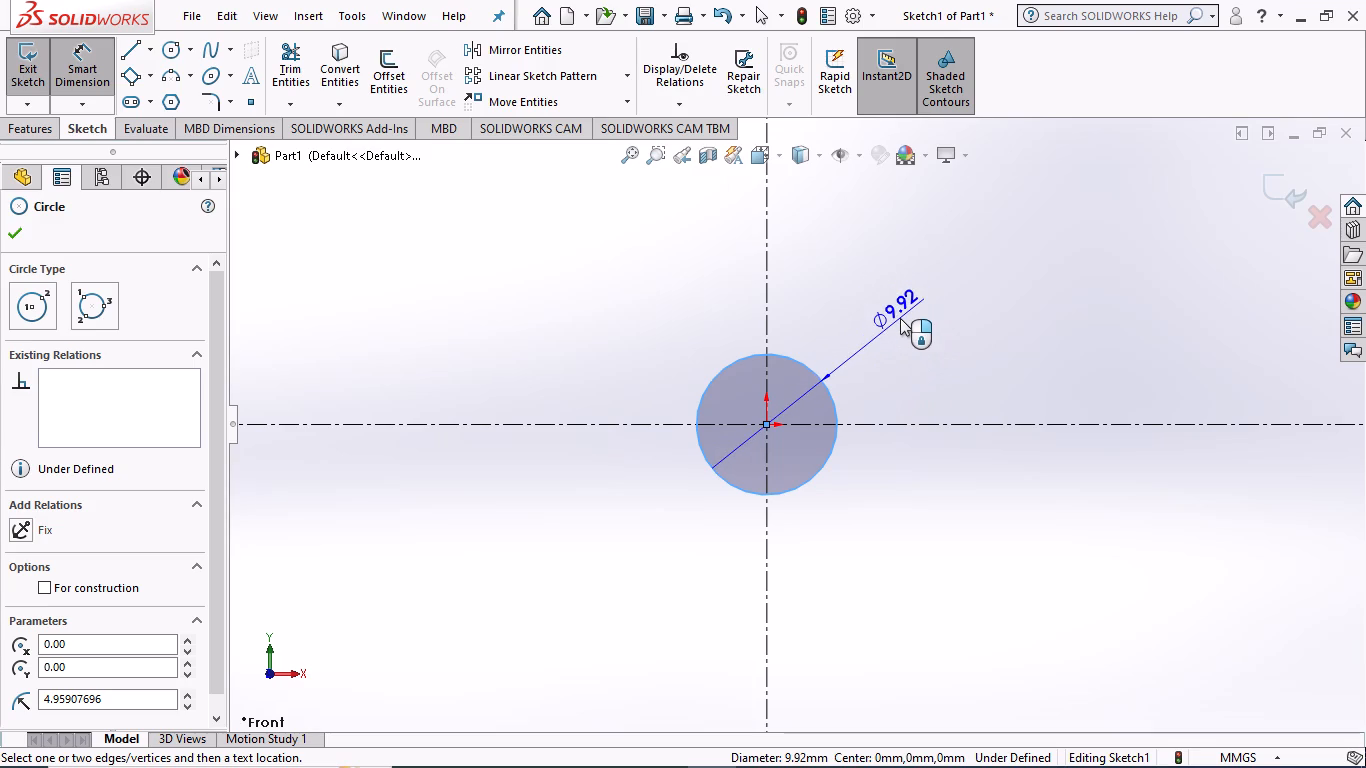
{"action": "left_click", "coordinate": [900, 316]}
{"action": "type", "text": "75"}
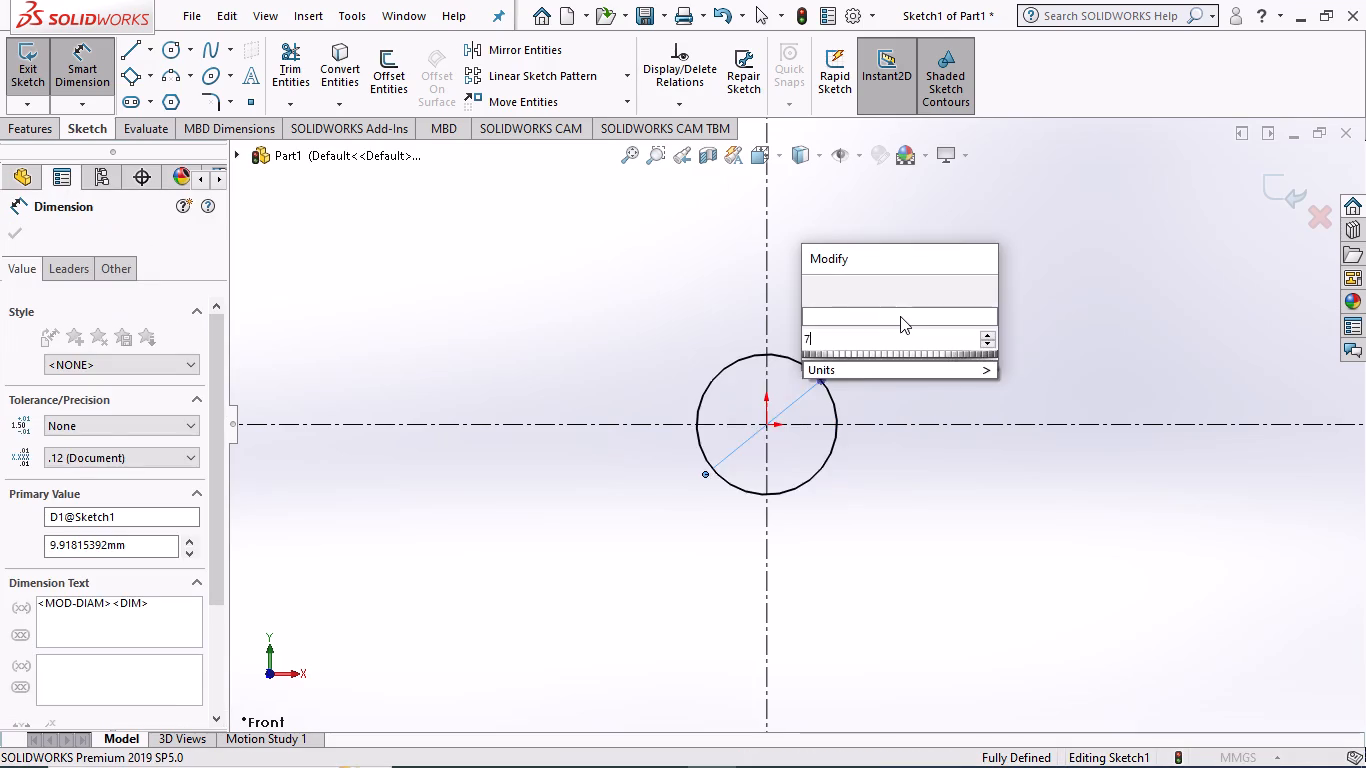
{"action": "key", "text": "Return"}
Sketch a smaller concentric circle about 16.5 mm in diameter, centred on the origin inside the 75 mm circle.
{"action": "scroll", "coordinate": [740, 460], "scroll_direction": "up", "scroll_amount": 1}
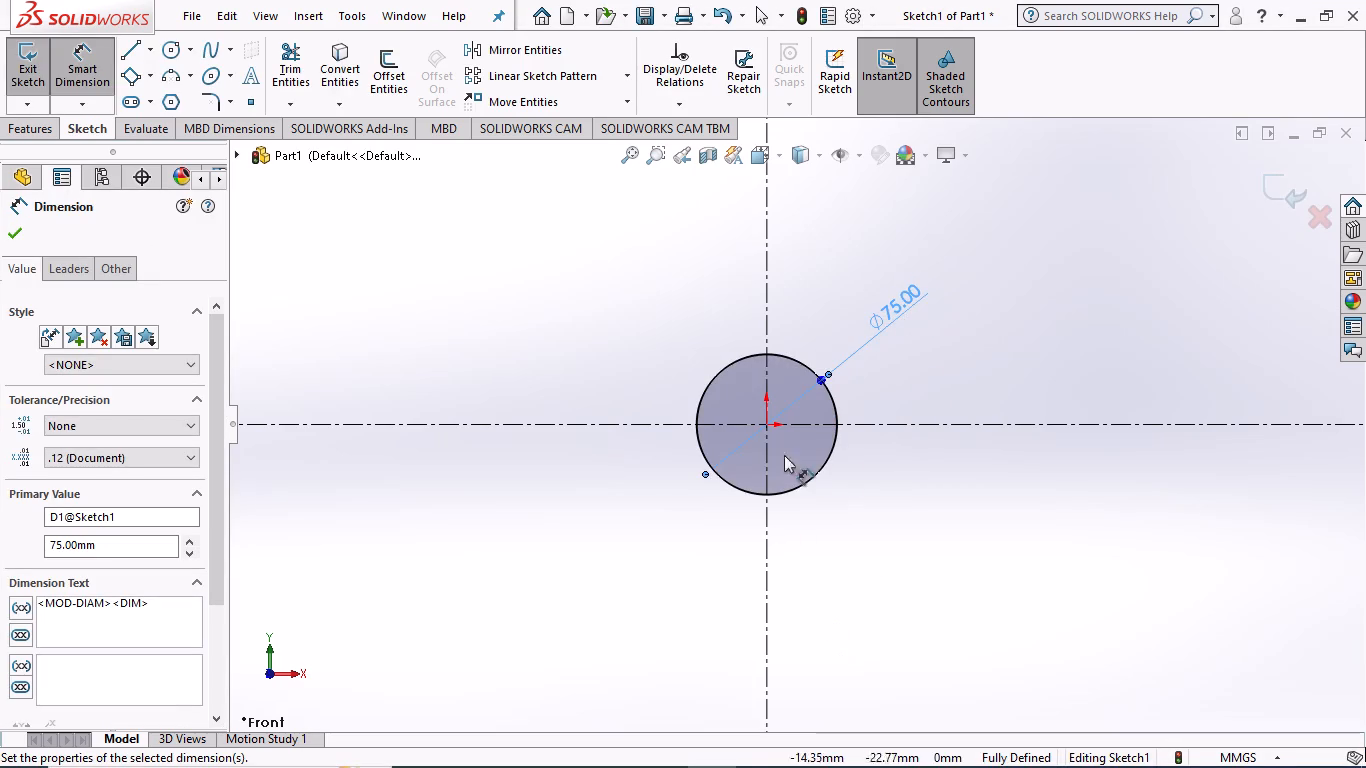
{"action": "scroll", "coordinate": [786, 445], "scroll_direction": "down", "scroll_amount": 6}
{"action": "scroll", "coordinate": [642, 643], "scroll_direction": "down", "scroll_amount": 3}
{"action": "scroll", "coordinate": [729, 502], "scroll_direction": "up", "scroll_amount": 1}
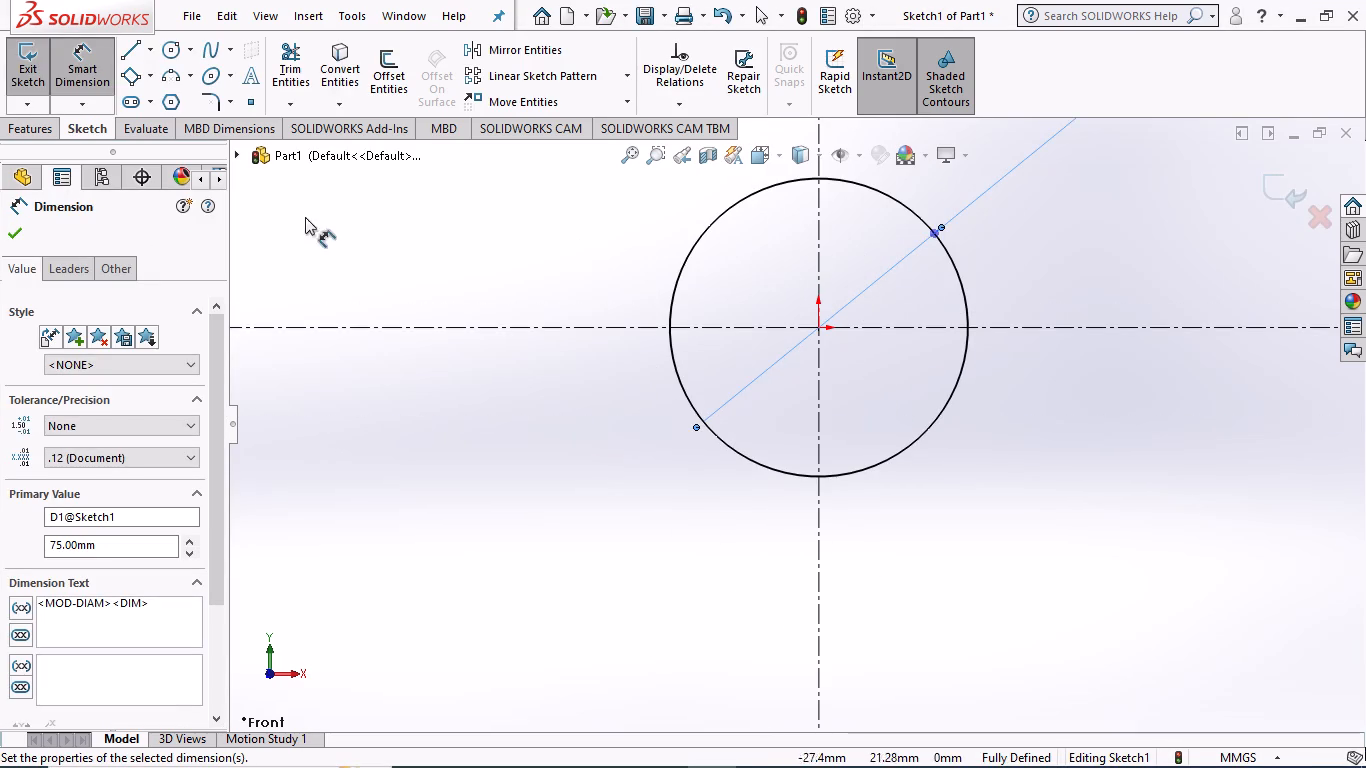
{"action": "left_click", "coordinate": [173, 51]}
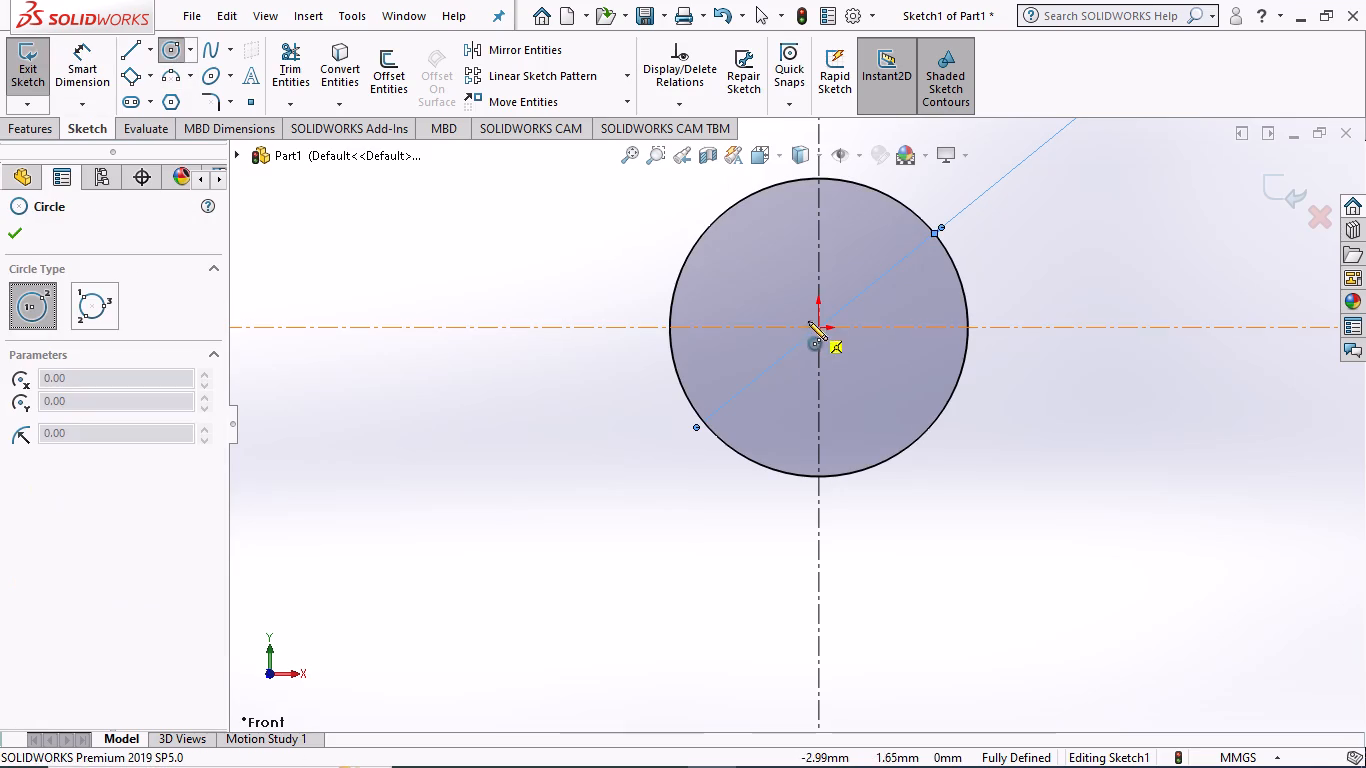
{"action": "left_click", "coordinate": [820, 326]}
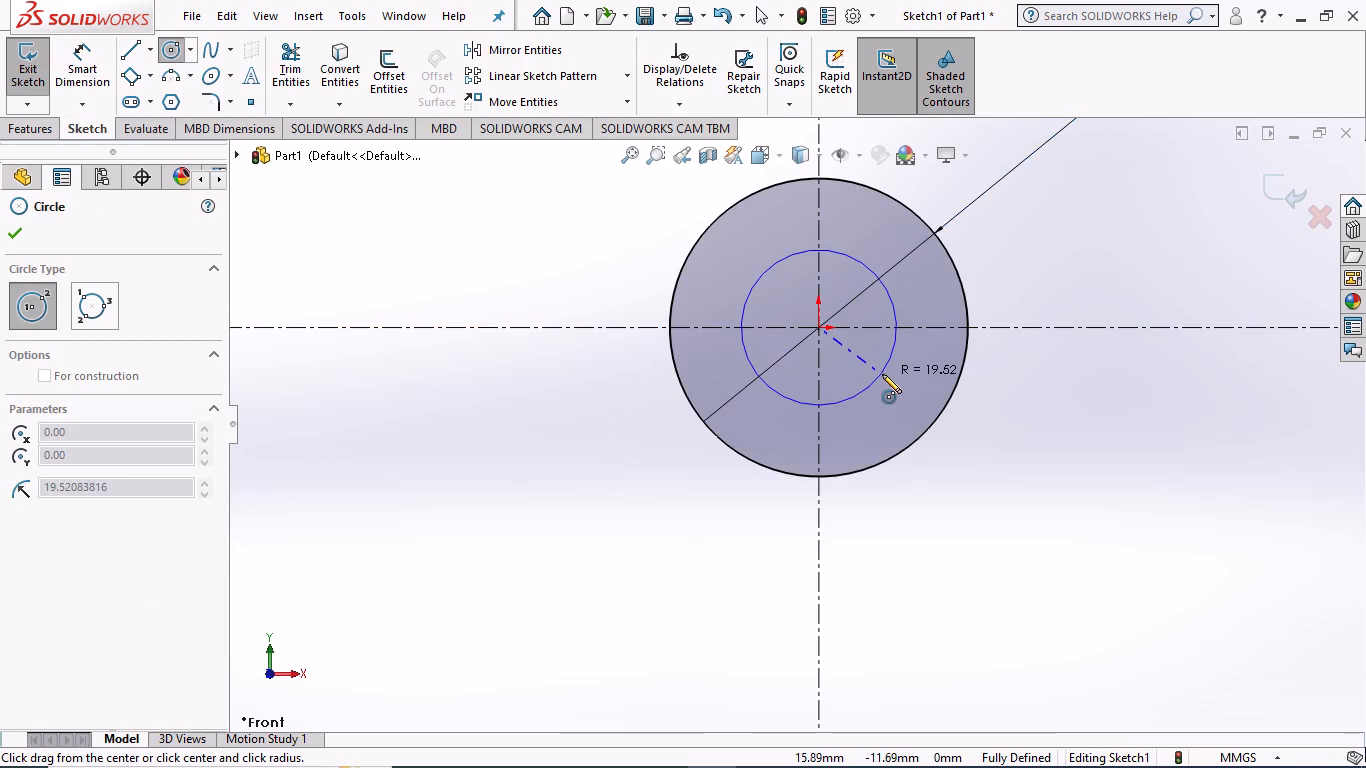
{"action": "left_click", "coordinate": [846, 346]}
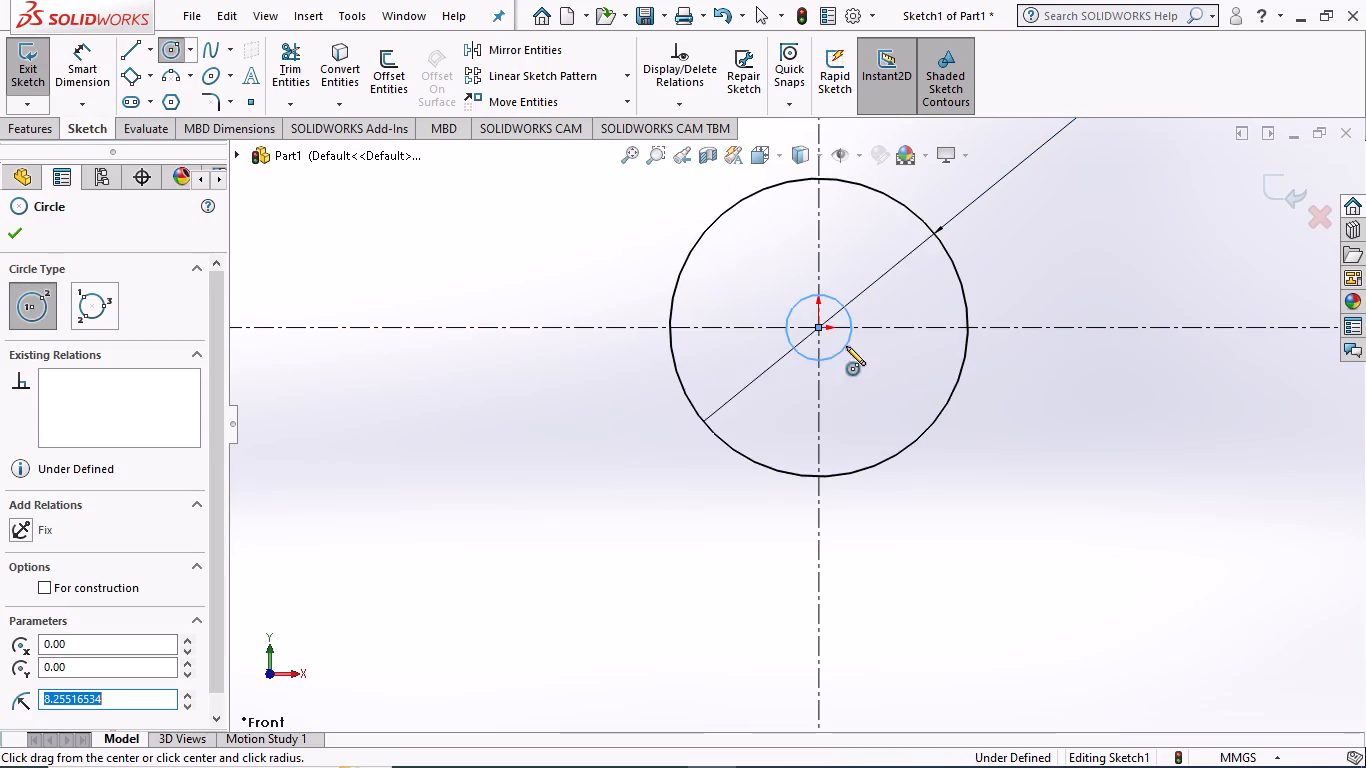
Dimension the inner concentric circle's diameter with Smart Dimension and set it to 14 mm.
{"action": "left_click", "coordinate": [85, 68]}
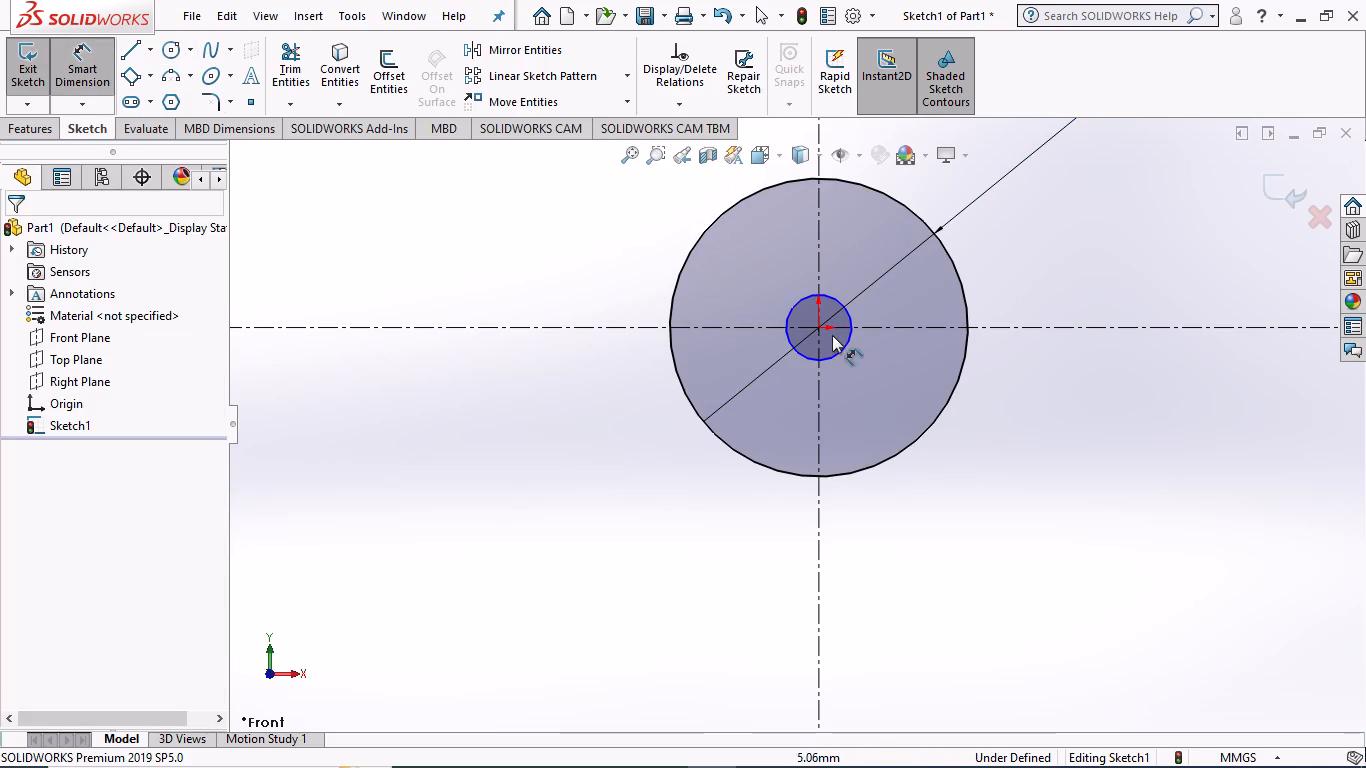
{"action": "left_click", "coordinate": [847, 336]}
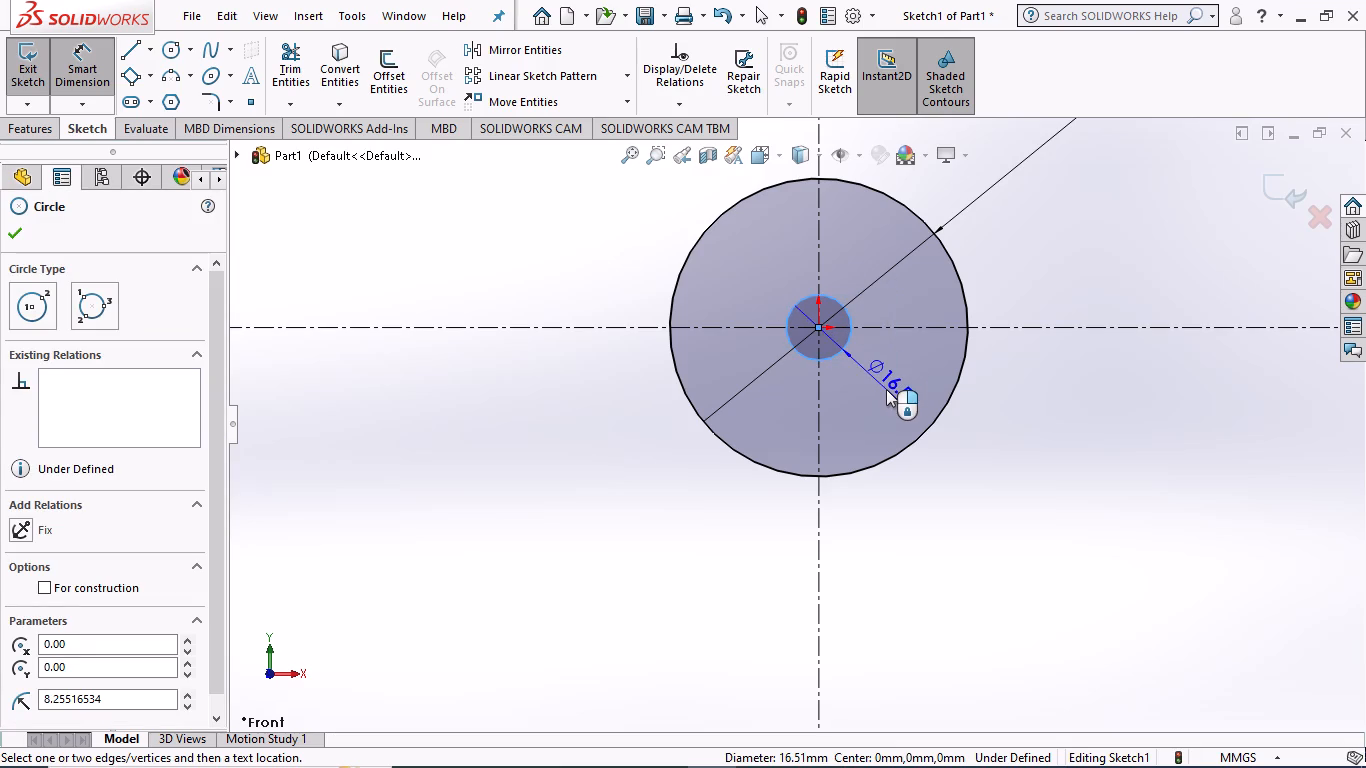
{"action": "left_click", "coordinate": [886, 389]}
{"action": "type", "text": "14"}
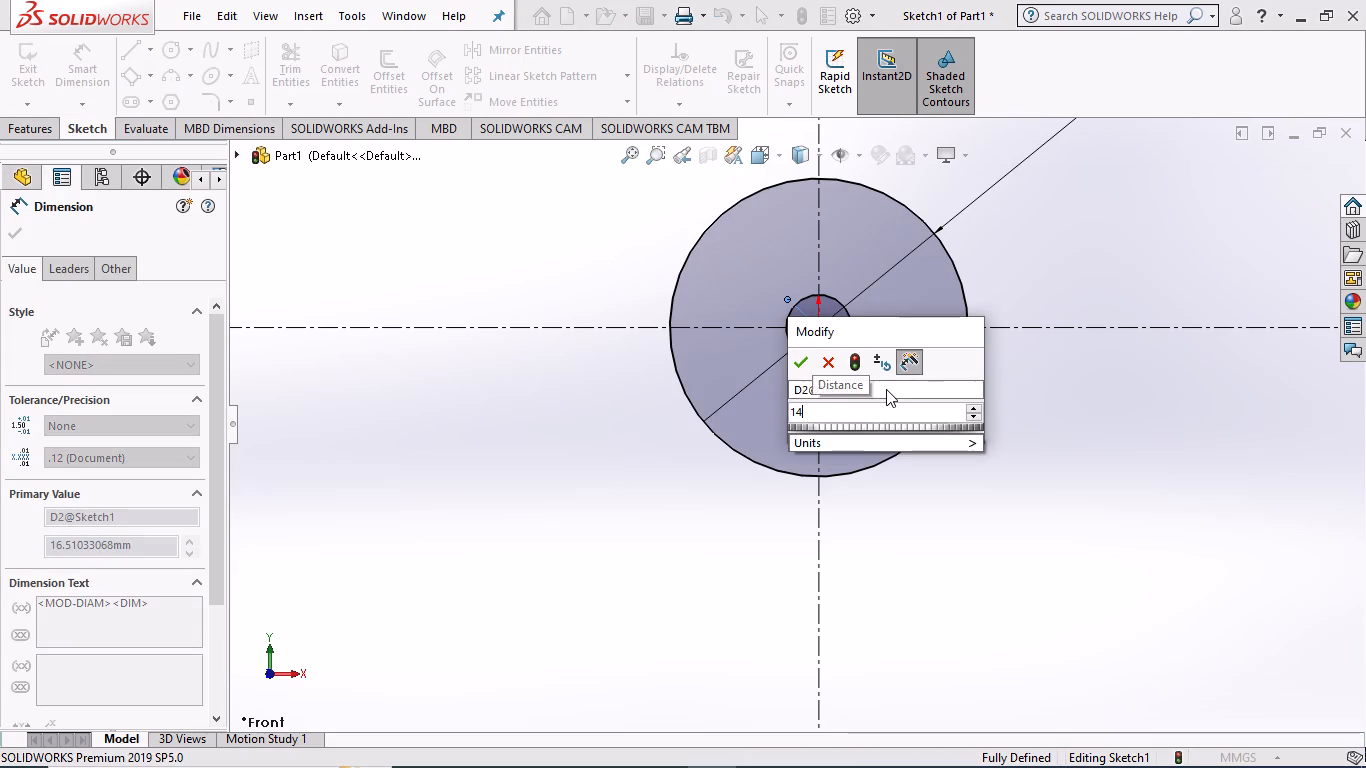
{"action": "key", "text": "Return"}
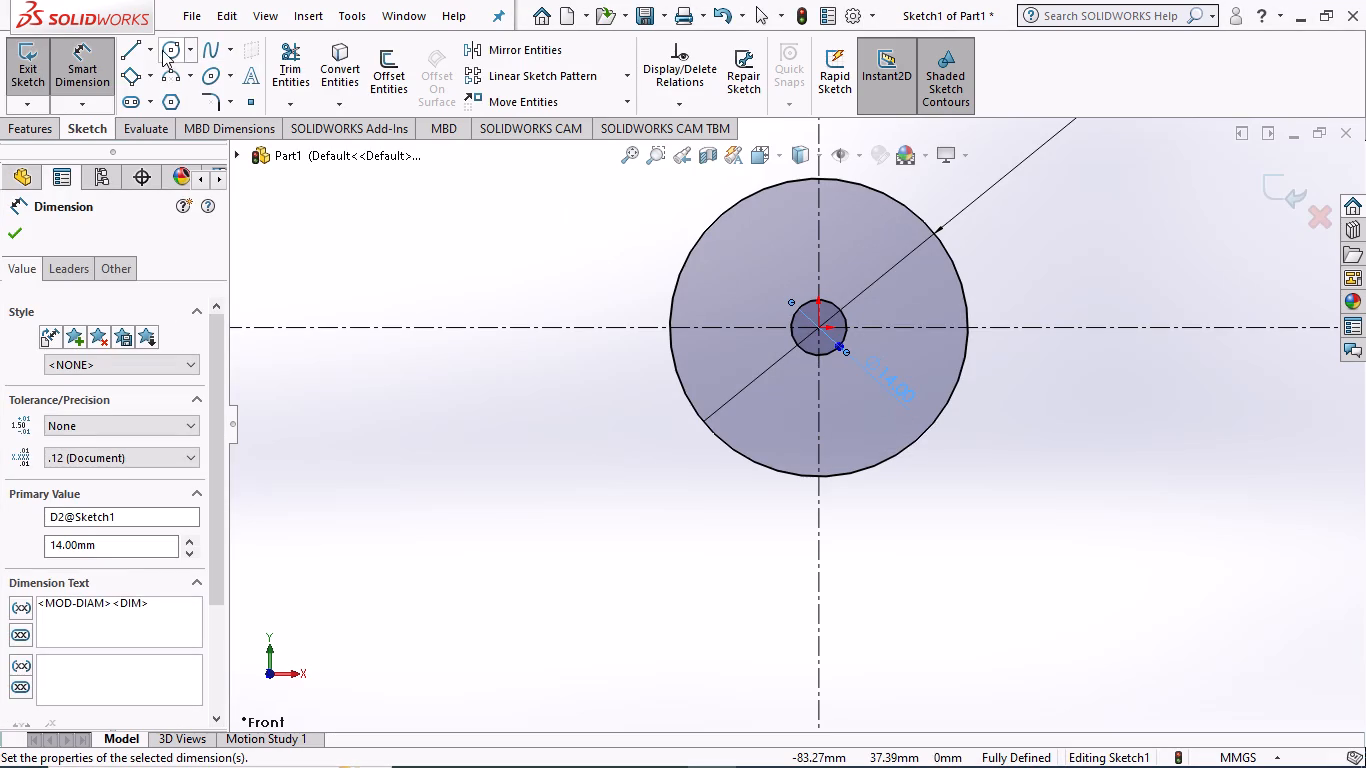
Sketch a horizontal line about 5.5 mm long across the vertical centerline, just above the 14 mm circle.
{"action": "left_click", "coordinate": [135, 49]}
{"action": "scroll", "coordinate": [823, 248], "scroll_direction": "down", "scroll_amount": 4}
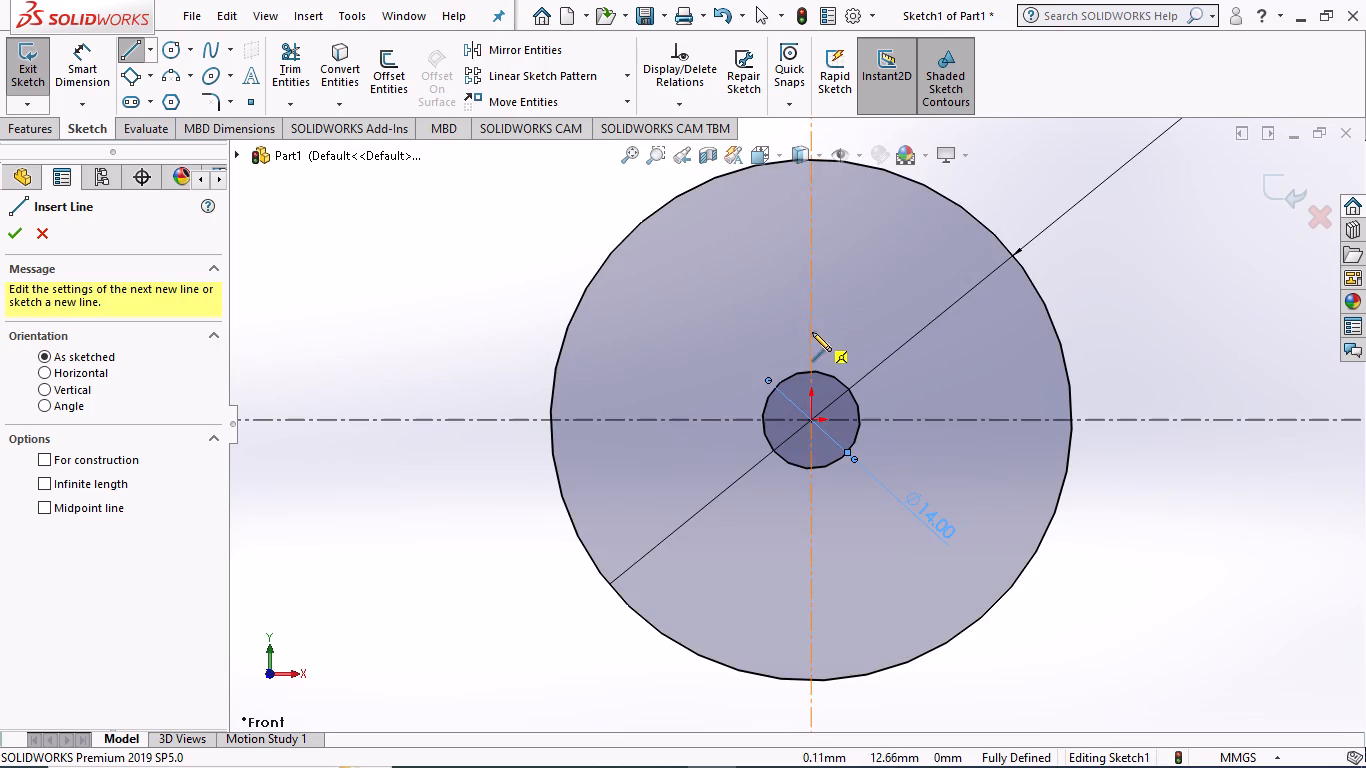
{"action": "left_click", "coordinate": [793, 337]}
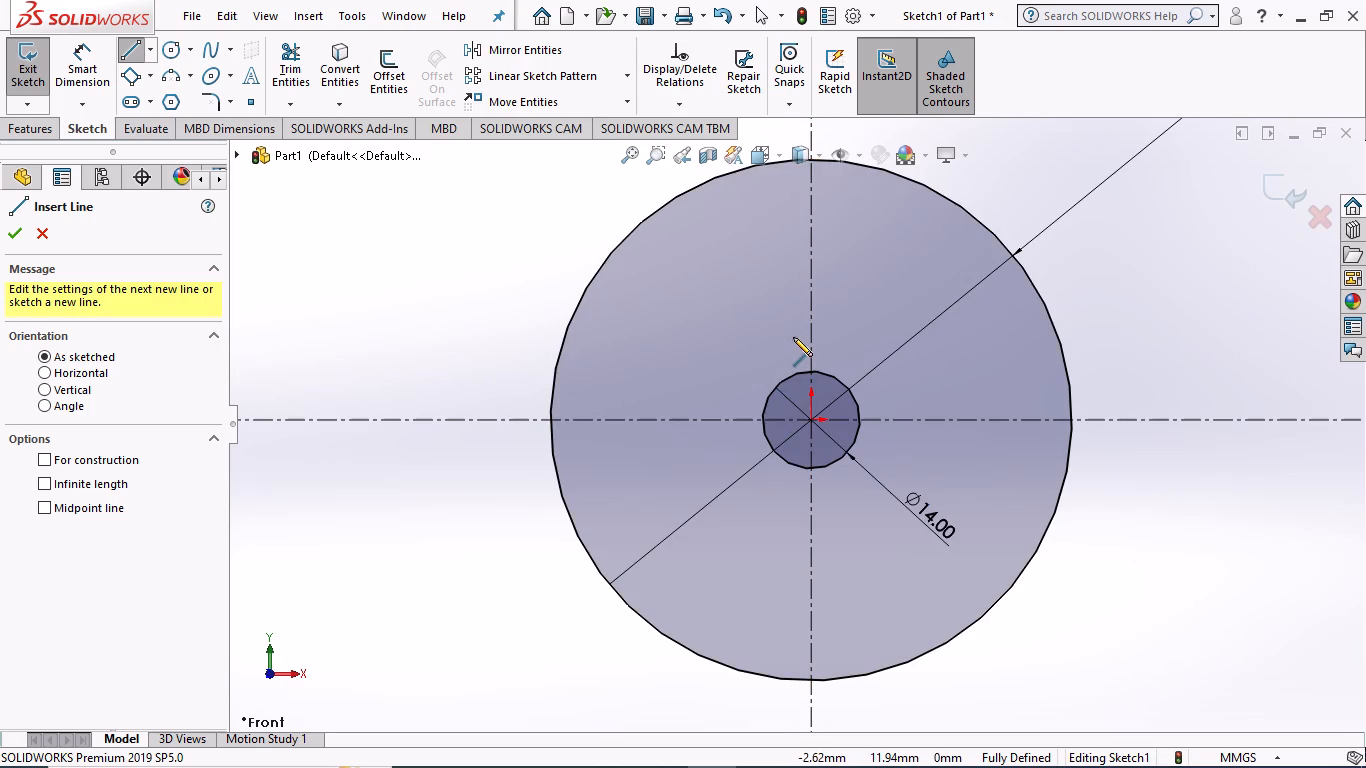
{"action": "left_click", "coordinate": [831, 338]}
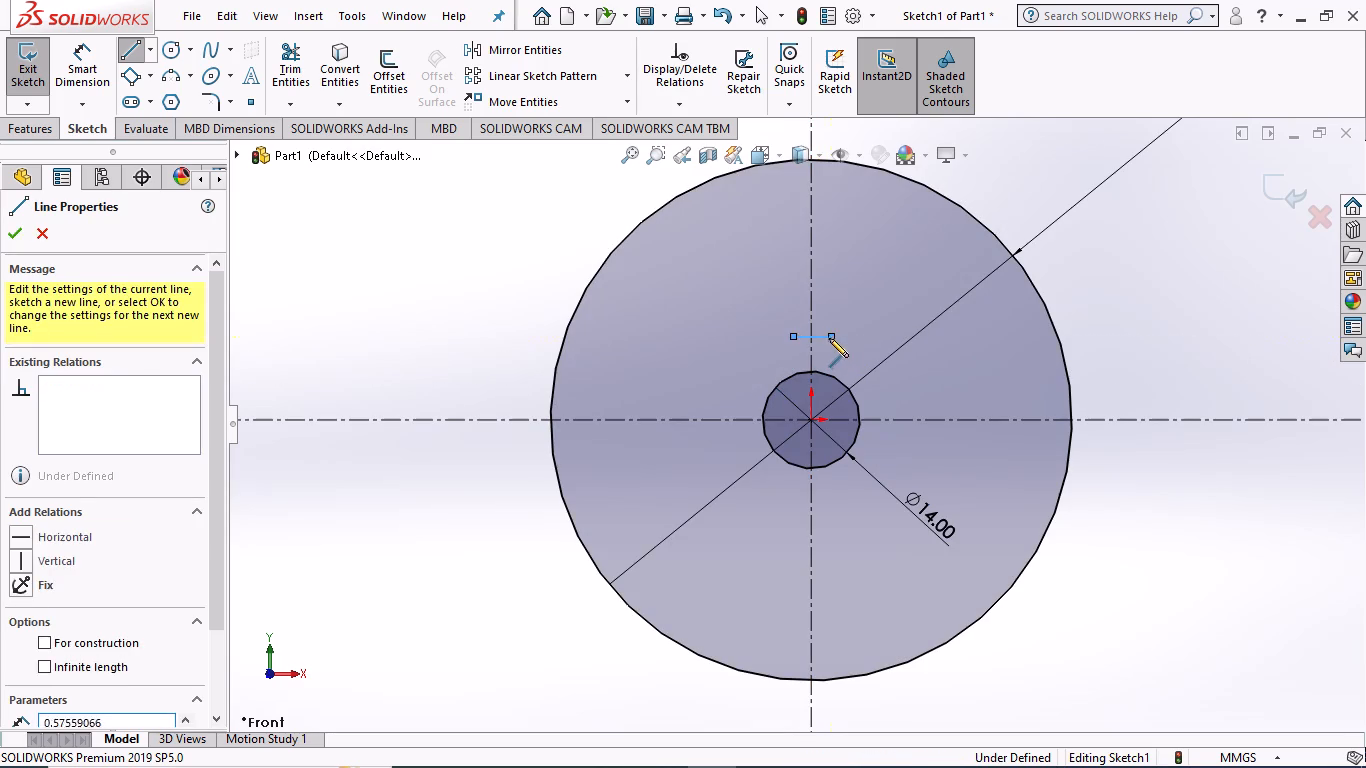
{"action": "key", "text": "Escape"}
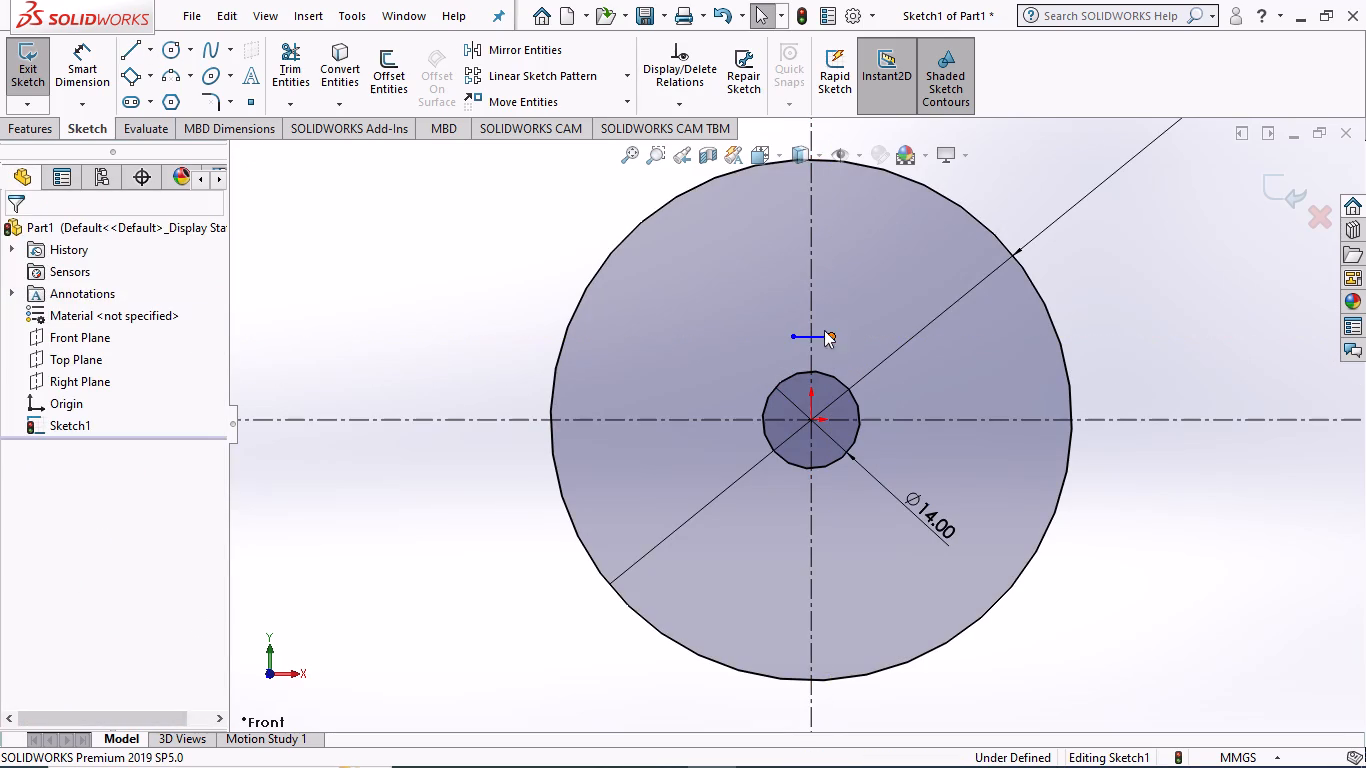
Add a Symmetric relation between the short line's two endpoints about the vertical centerline.
{"action": "left_click", "coordinate": [831, 334], "text": "ctrl"}
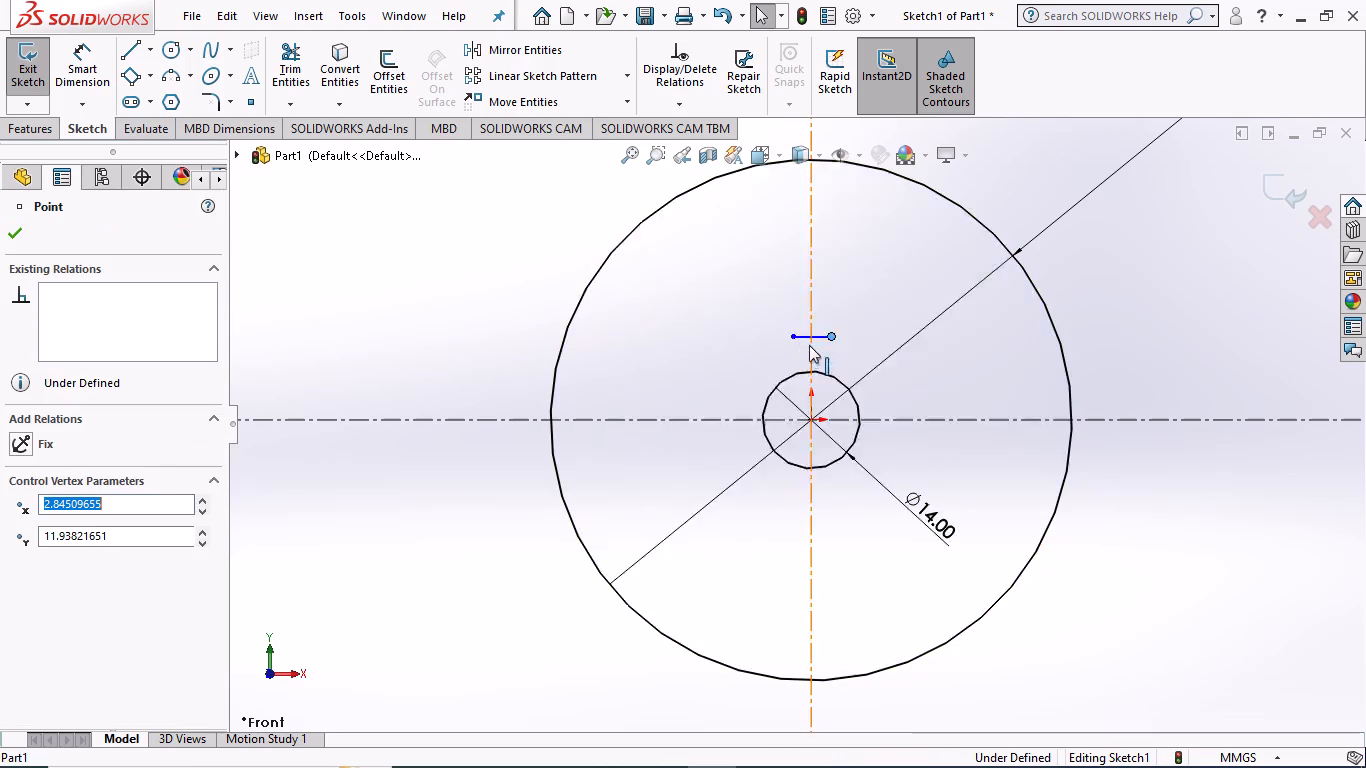
{"action": "left_click", "coordinate": [791, 337], "text": "ctrl"}
{"action": "left_click", "coordinate": [810, 297], "text": "ctrl"}
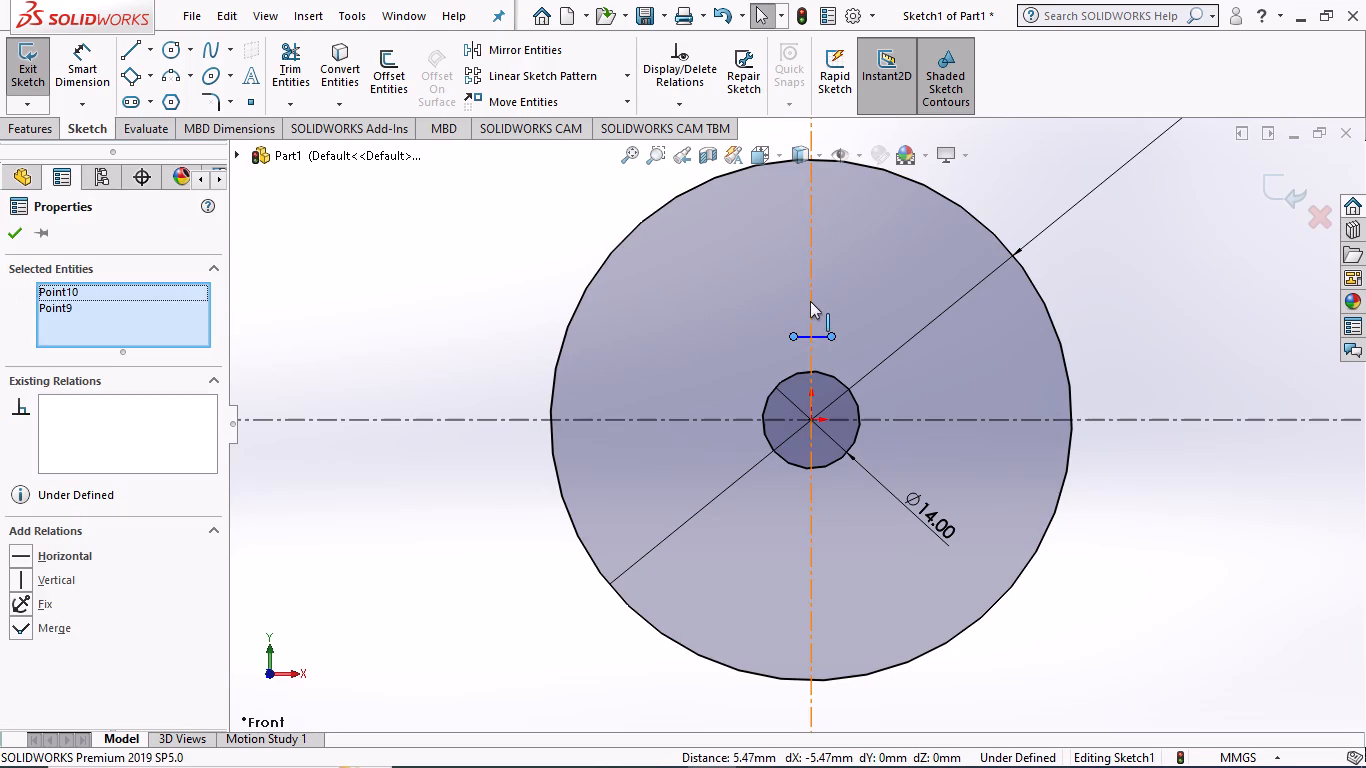
{"action": "left_click", "coordinate": [866, 204]}
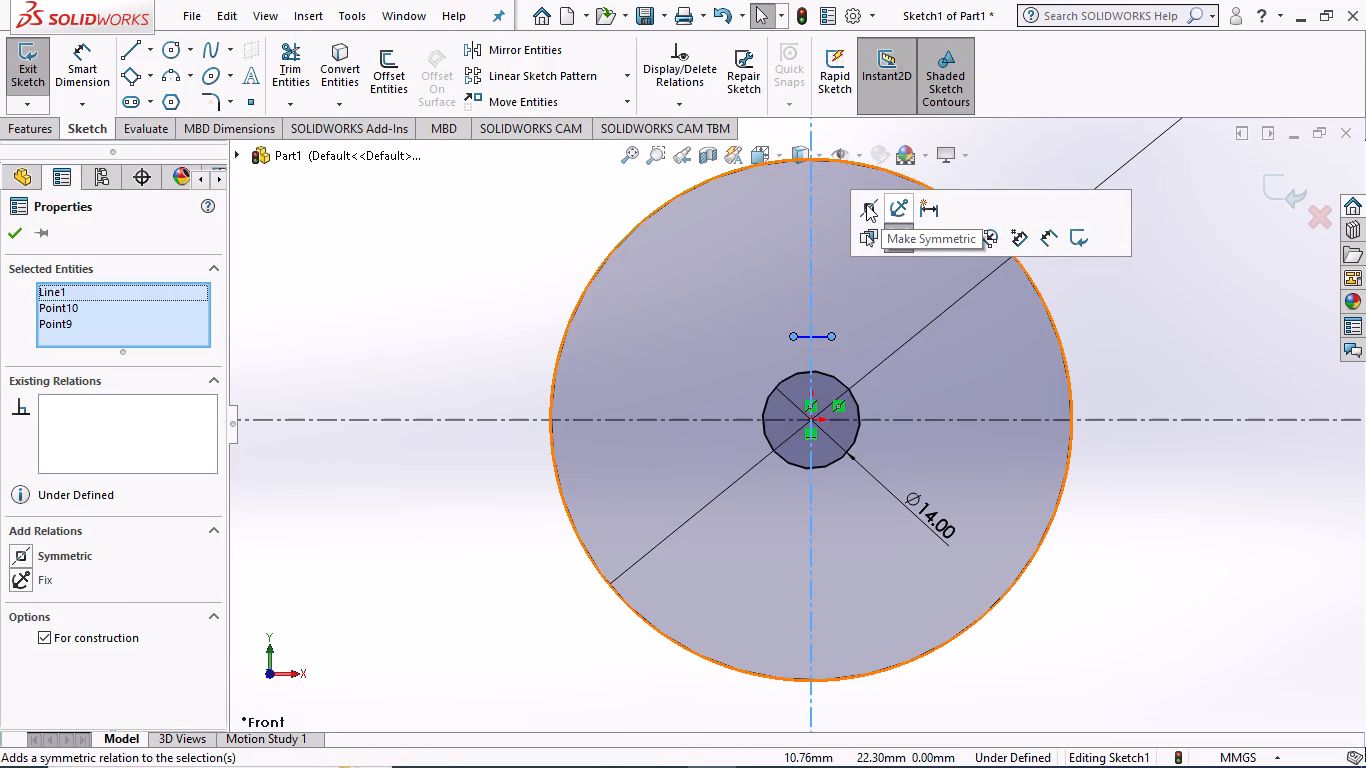
{"action": "left_click", "coordinate": [12, 228]}
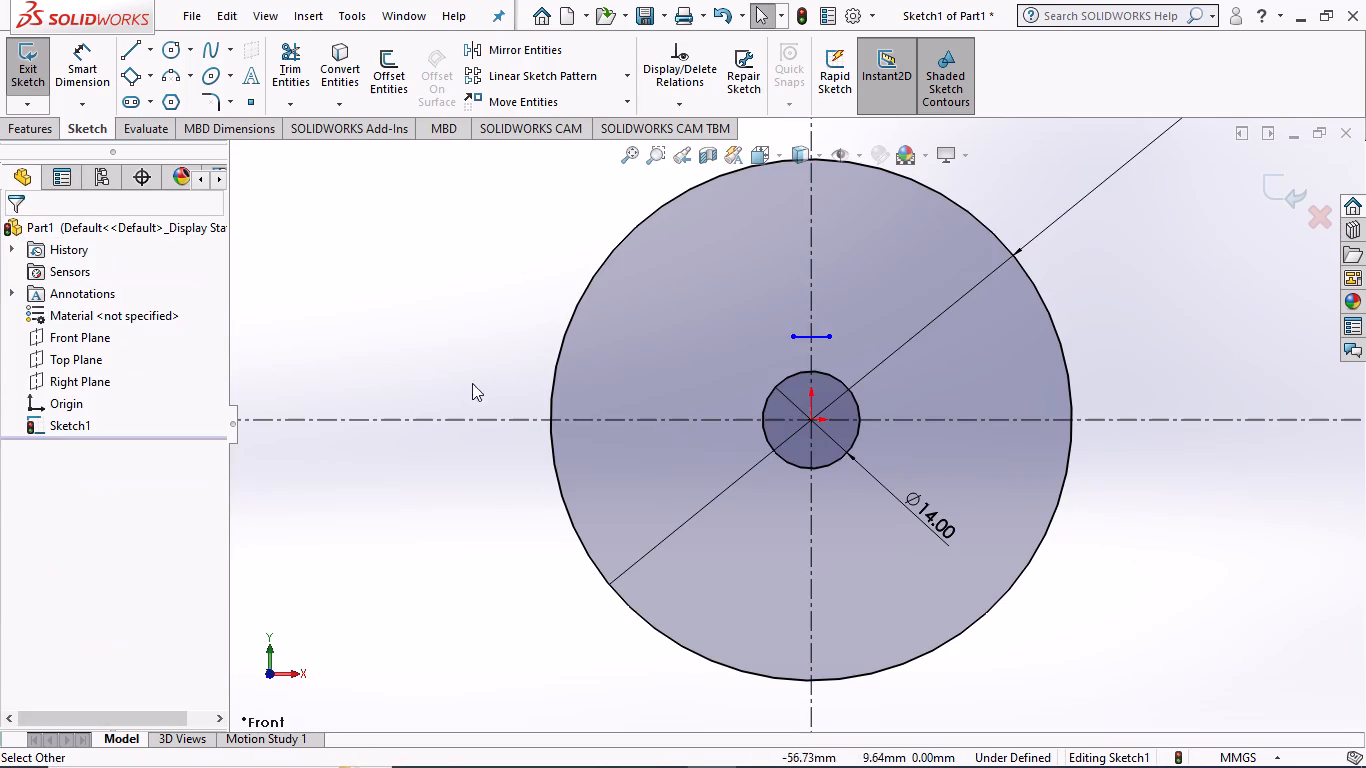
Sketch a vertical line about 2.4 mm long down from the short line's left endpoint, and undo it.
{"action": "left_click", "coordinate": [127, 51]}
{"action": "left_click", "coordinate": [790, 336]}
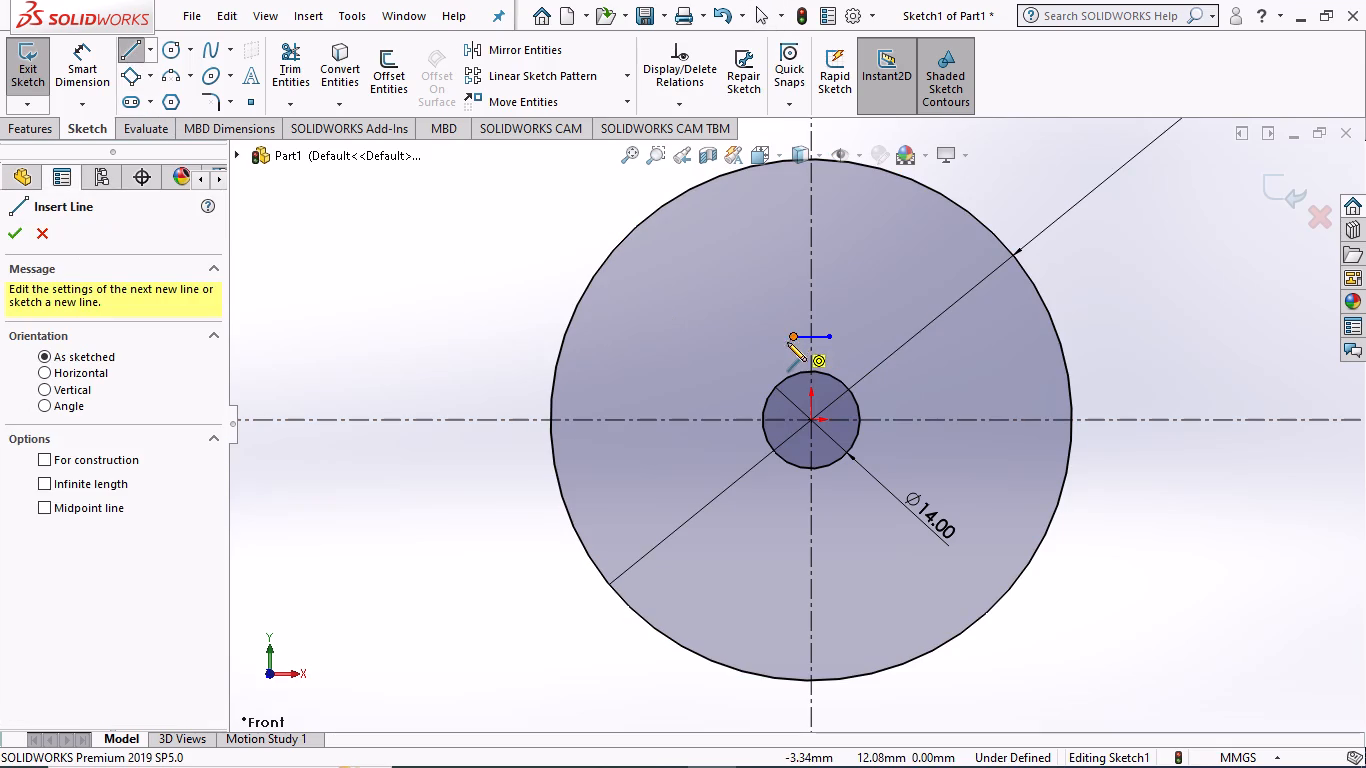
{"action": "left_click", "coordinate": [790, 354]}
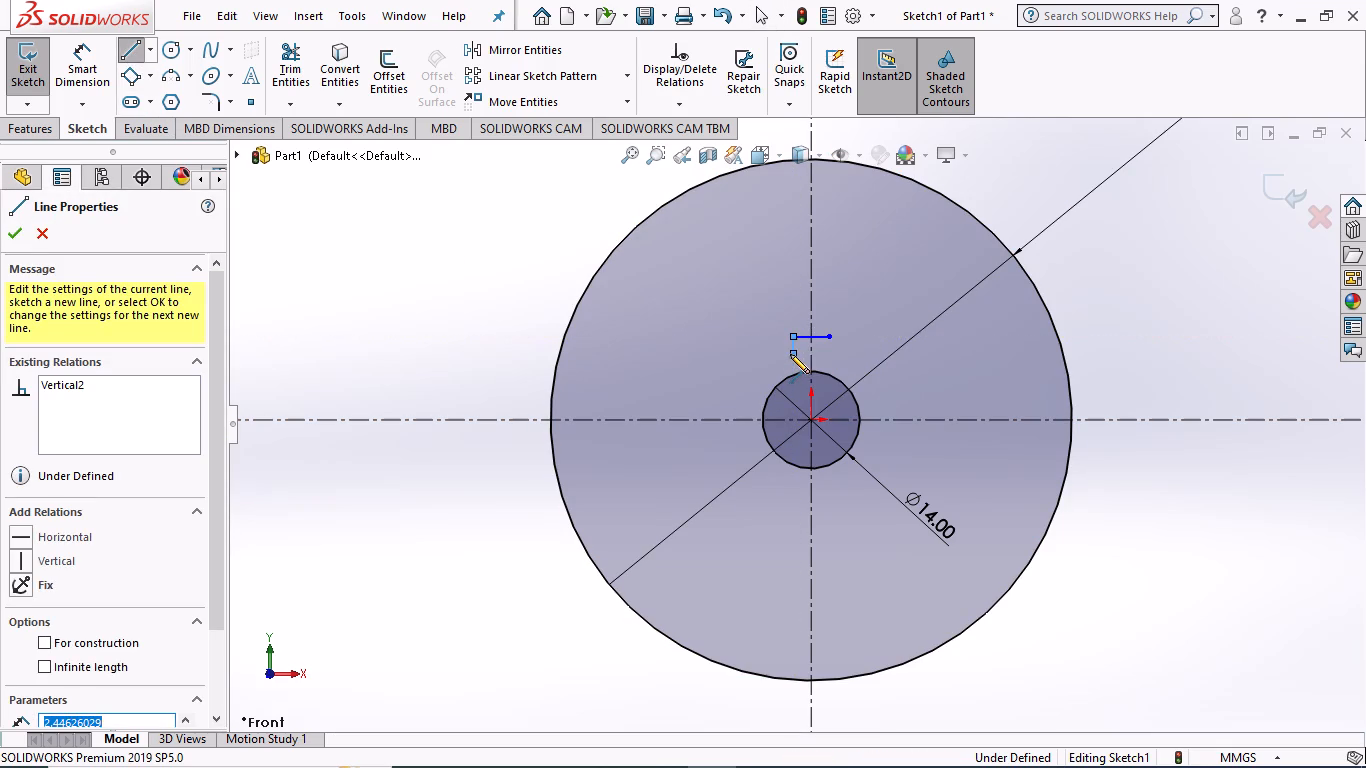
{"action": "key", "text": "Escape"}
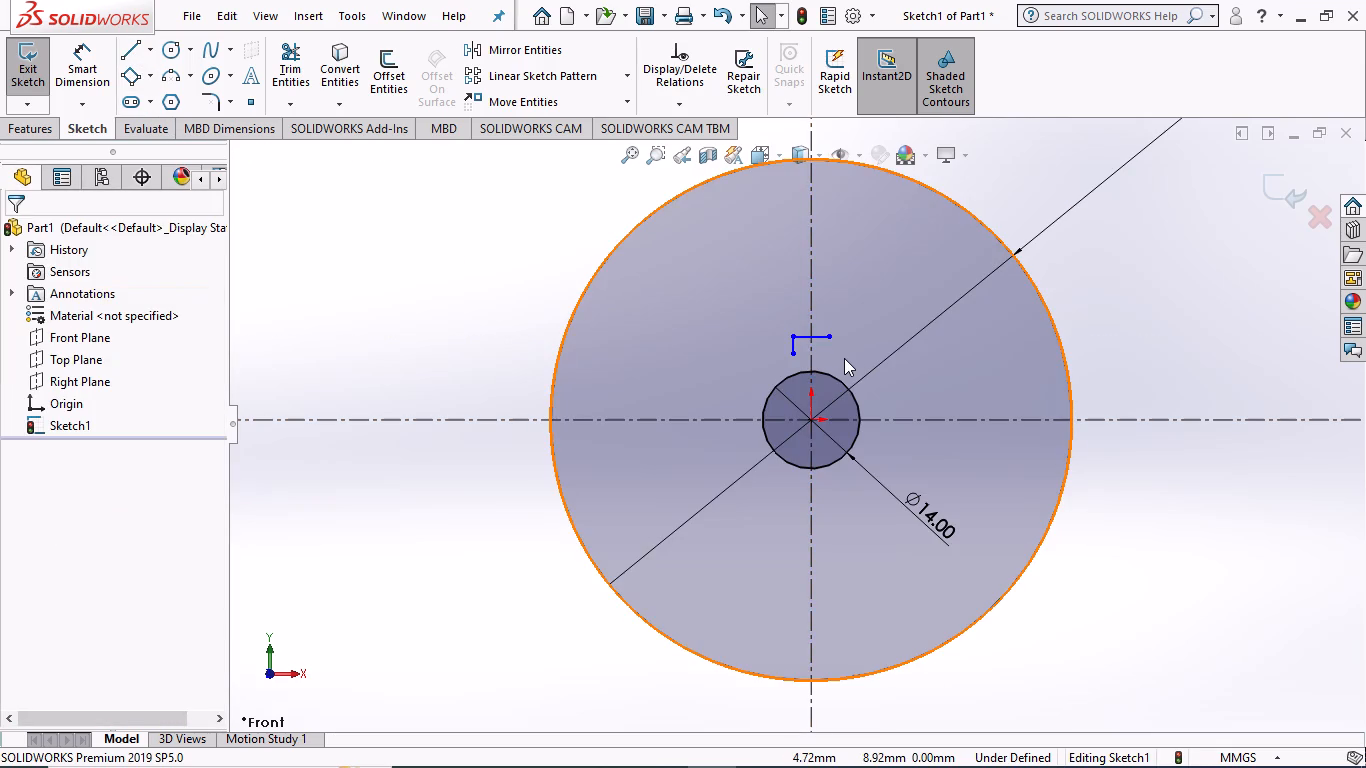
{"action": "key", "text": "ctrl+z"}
Dimension the short horizontal line's length with Smart Dimension and set it to 5 mm.
{"action": "scroll", "coordinate": [809, 326], "scroll_direction": "down", "scroll_amount": 3}
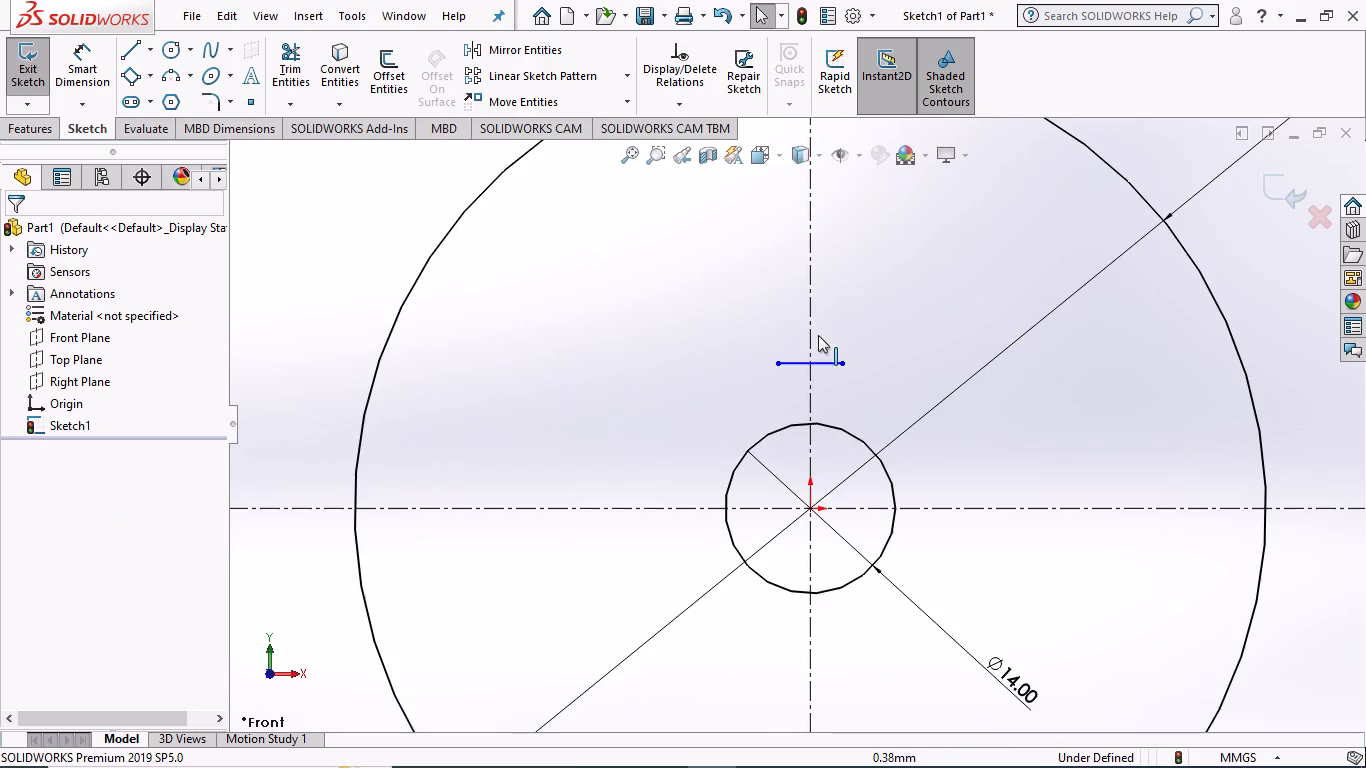
{"action": "left_click", "coordinate": [88, 65]}
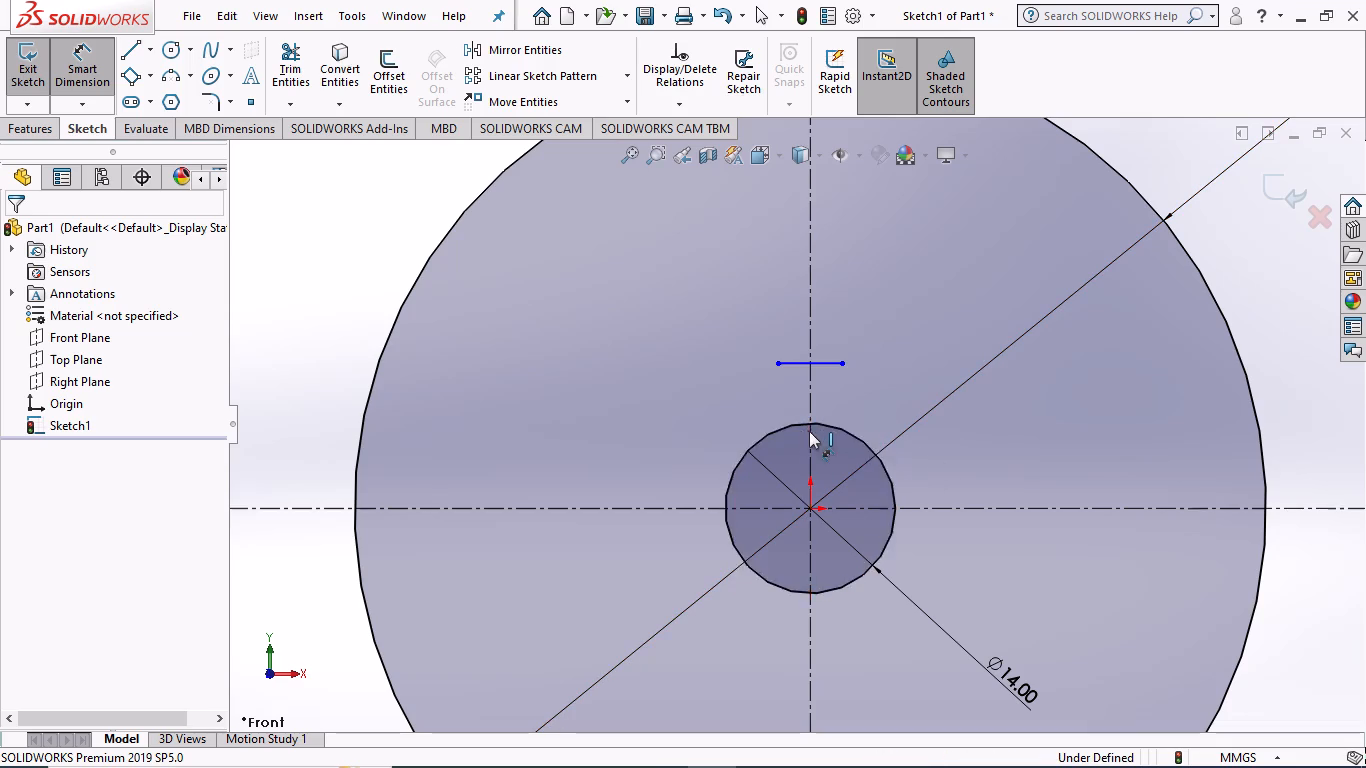
{"action": "left_click", "coordinate": [794, 364]}
{"action": "left_click", "coordinate": [791, 328]}
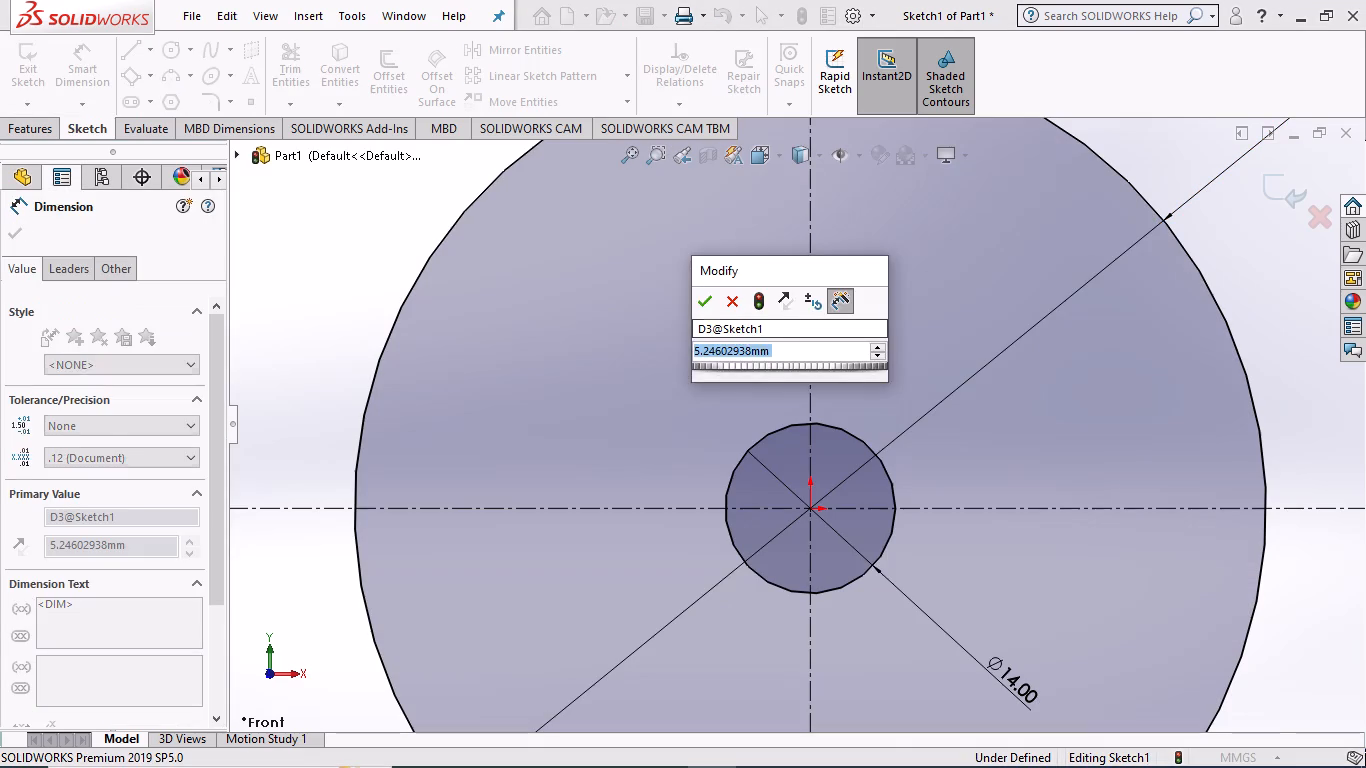
{"action": "key", "text": "5"}
{"action": "key", "text": "Return"}
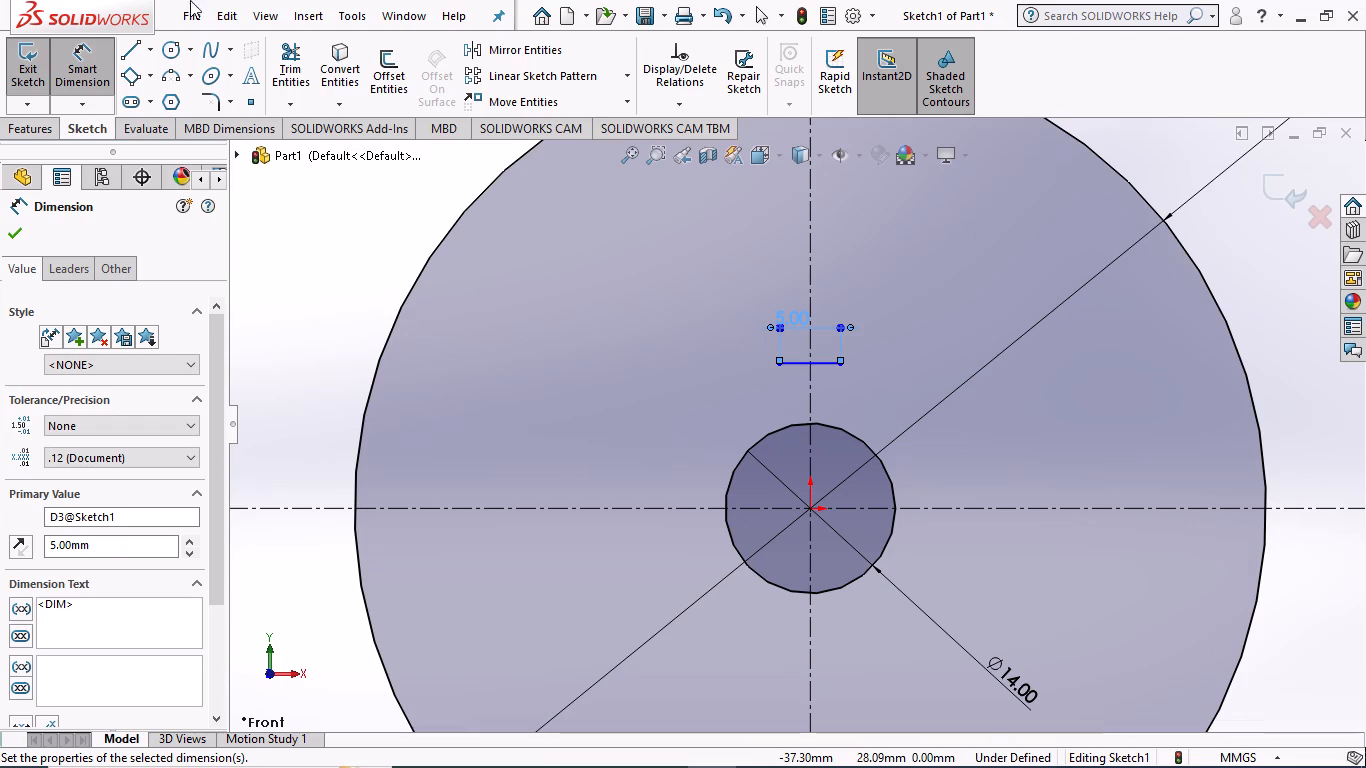
{"action": "left_click", "coordinate": [18, 235]}
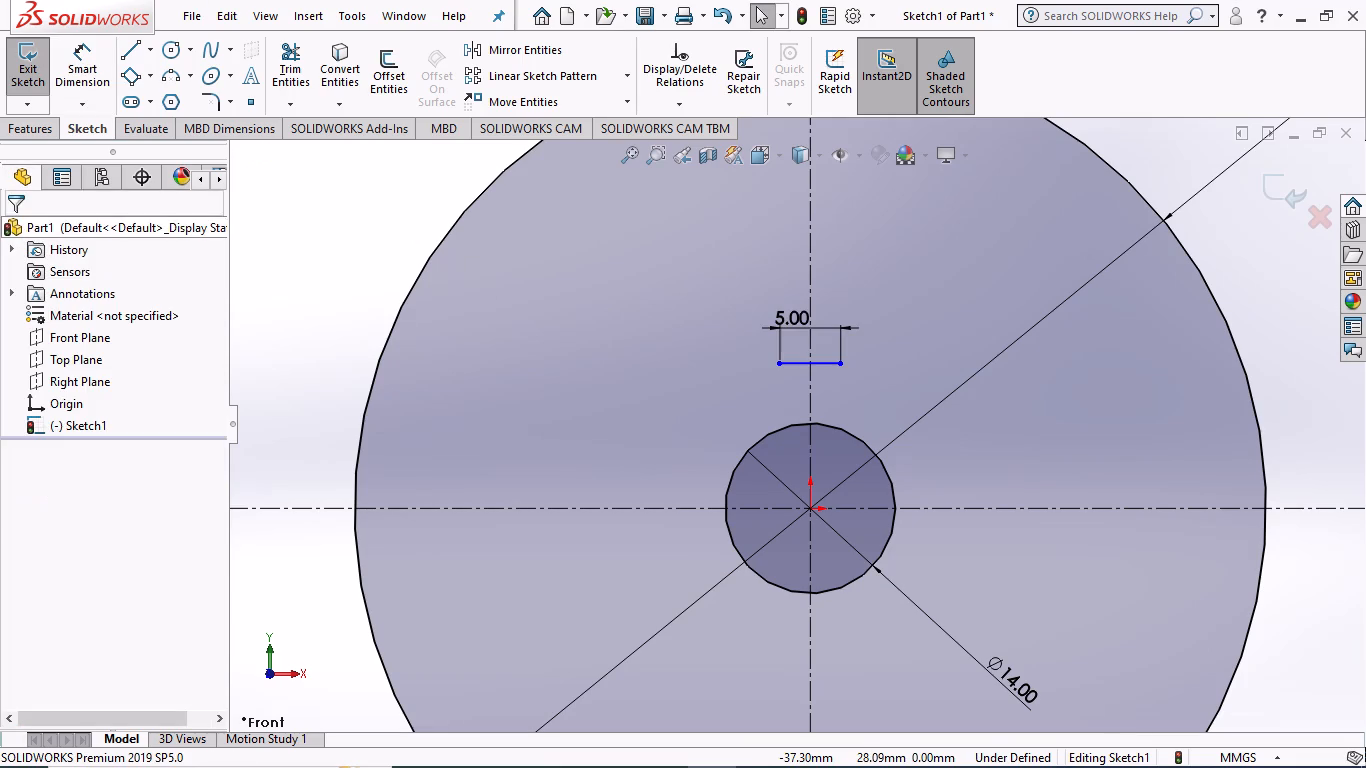
Dimension the vertical distance from the origin to the 5 mm line and set it to 7 mm.
{"action": "left_click", "coordinate": [71, 67]}
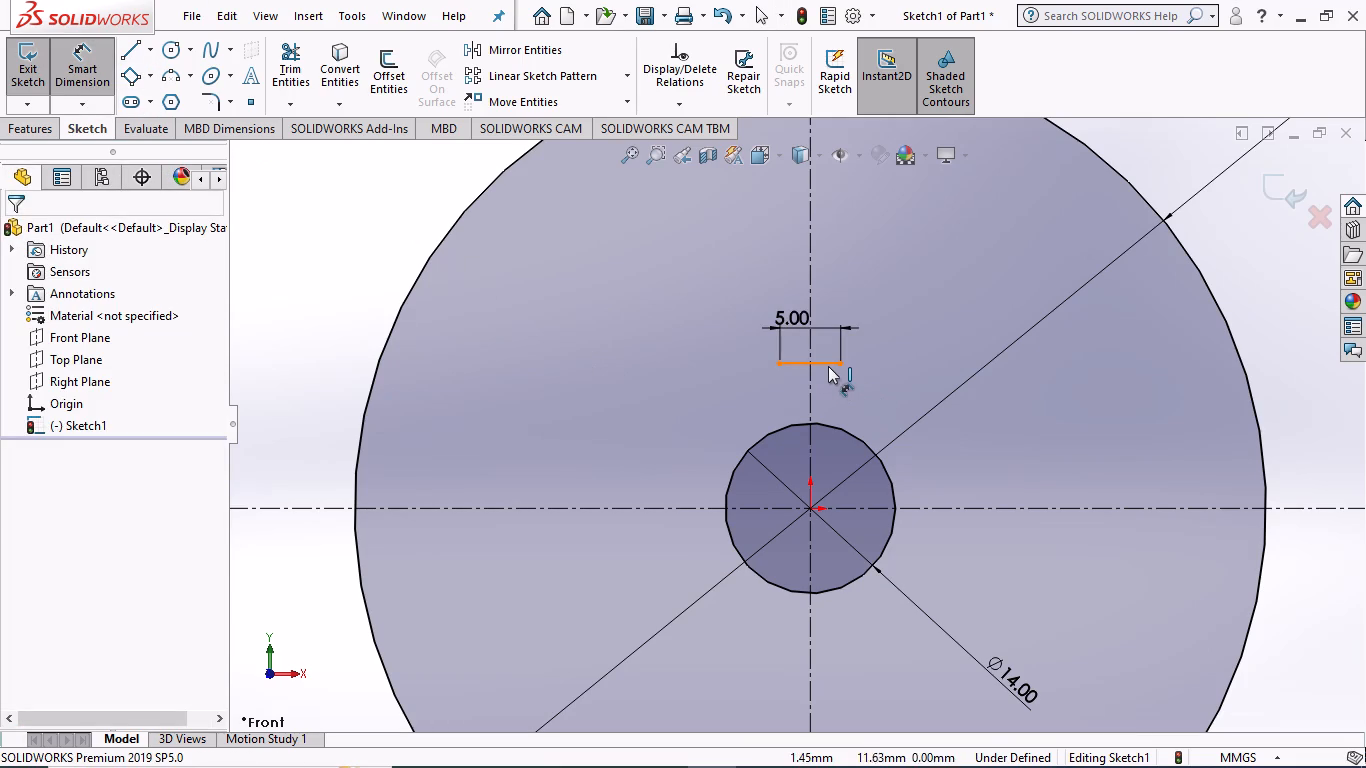
{"action": "left_click", "coordinate": [828, 366]}
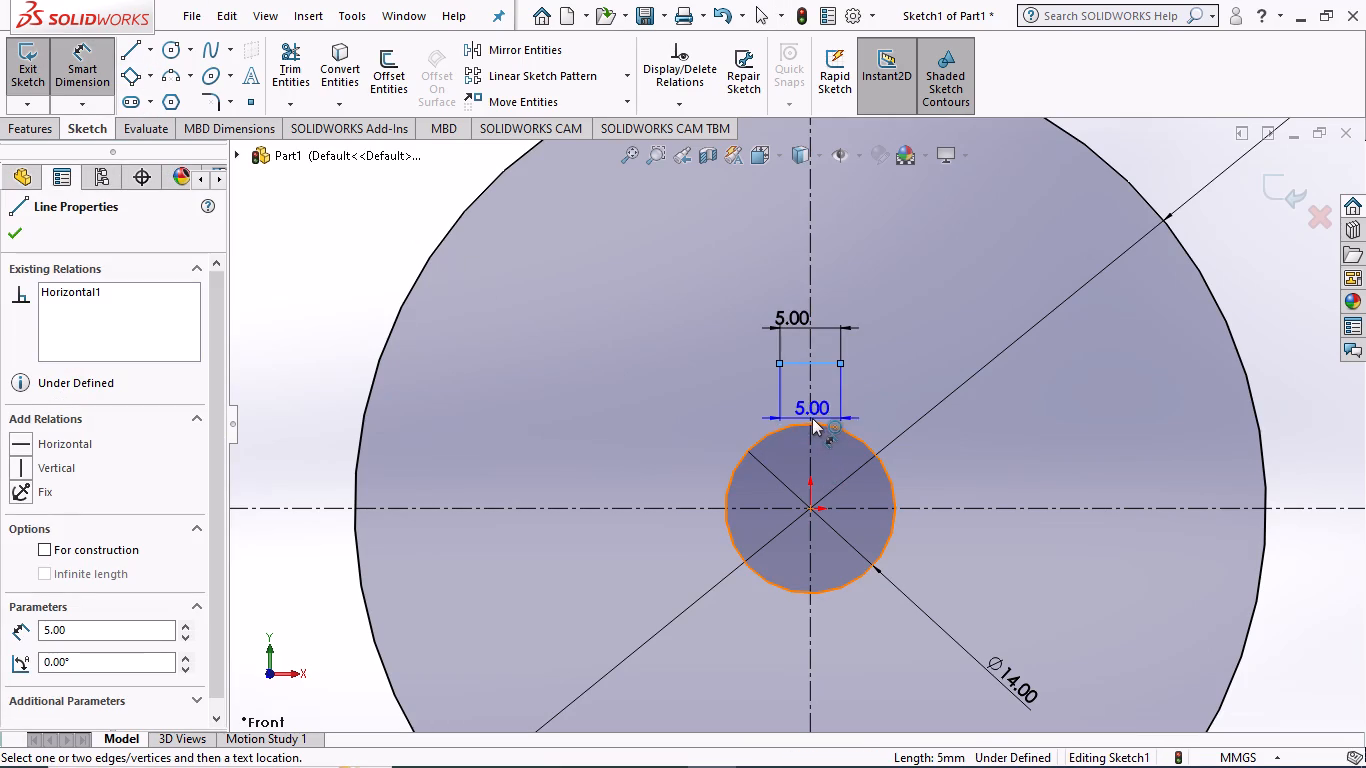
{"action": "left_click", "coordinate": [810, 505]}
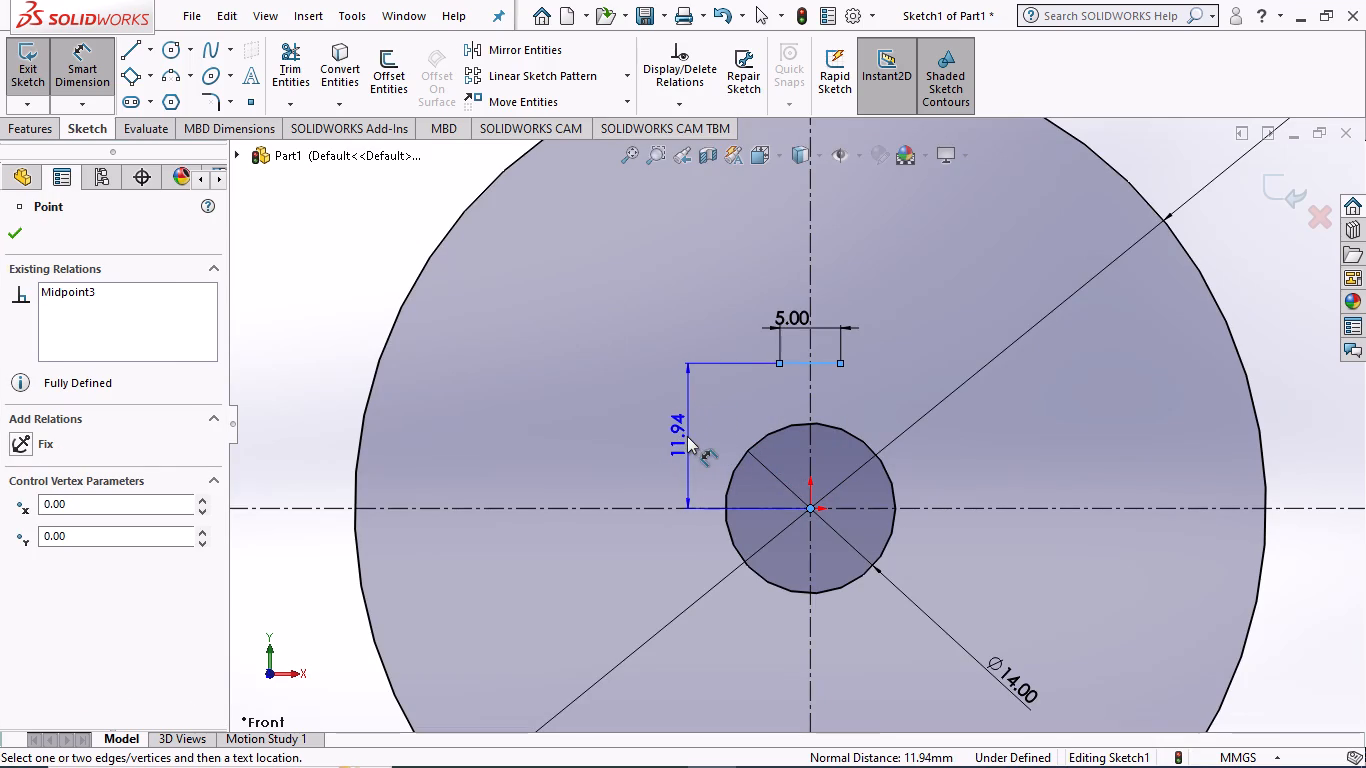
{"action": "left_click", "coordinate": [687, 436]}
{"action": "key", "text": "1"}
{"action": "key", "text": "BackSpace"}
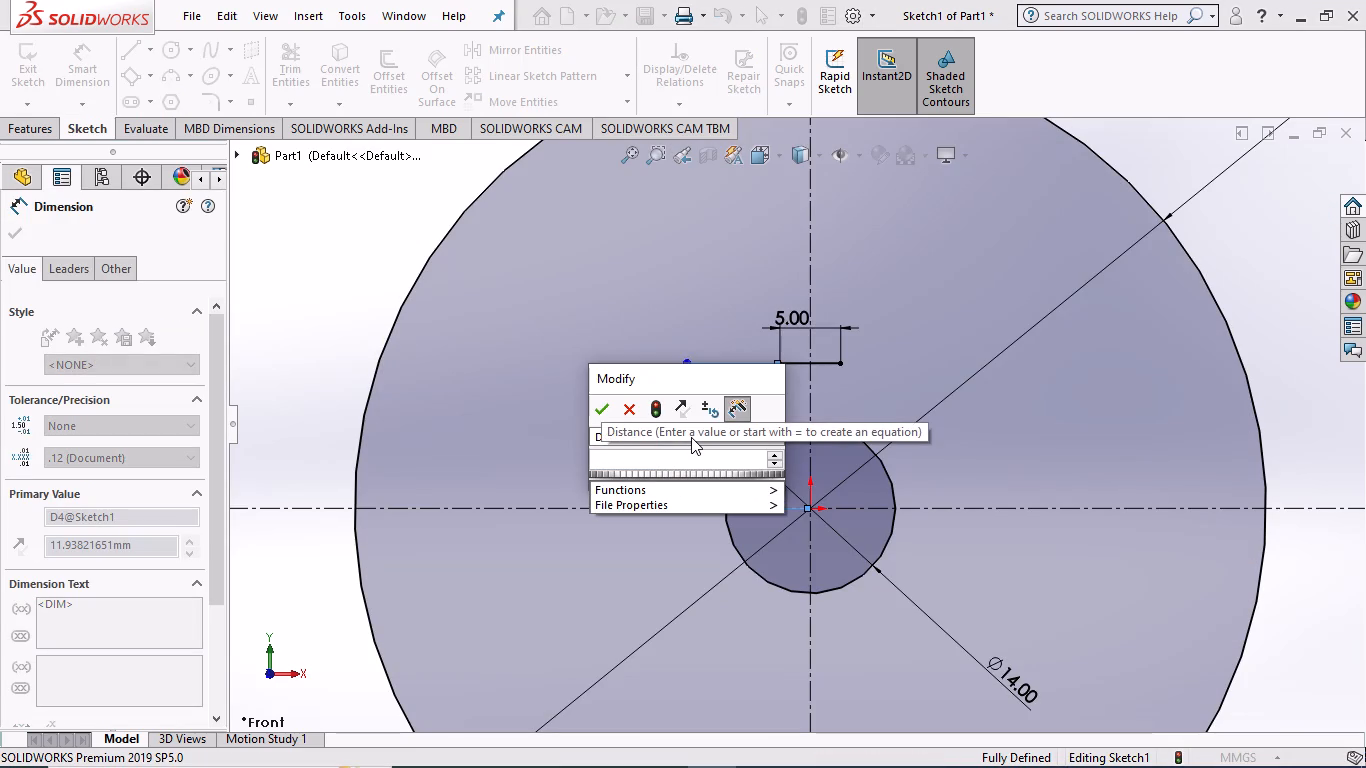
{"action": "key", "text": "7"}
{"action": "key", "text": "Return"}
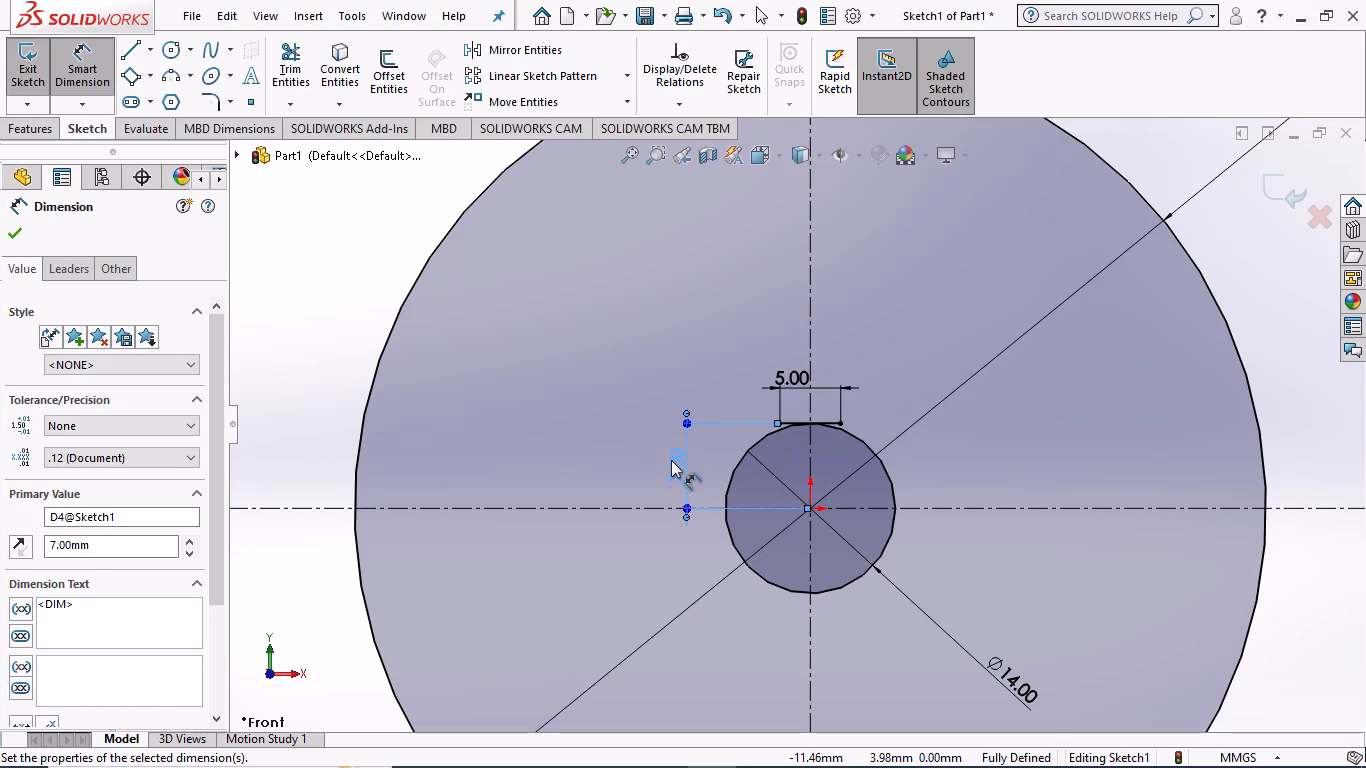
Set the vertical distance between the origin and the 5 mm line to 9 mm.
{"action": "double_click", "coordinate": [671, 460]}
{"action": "key", "text": "9"}
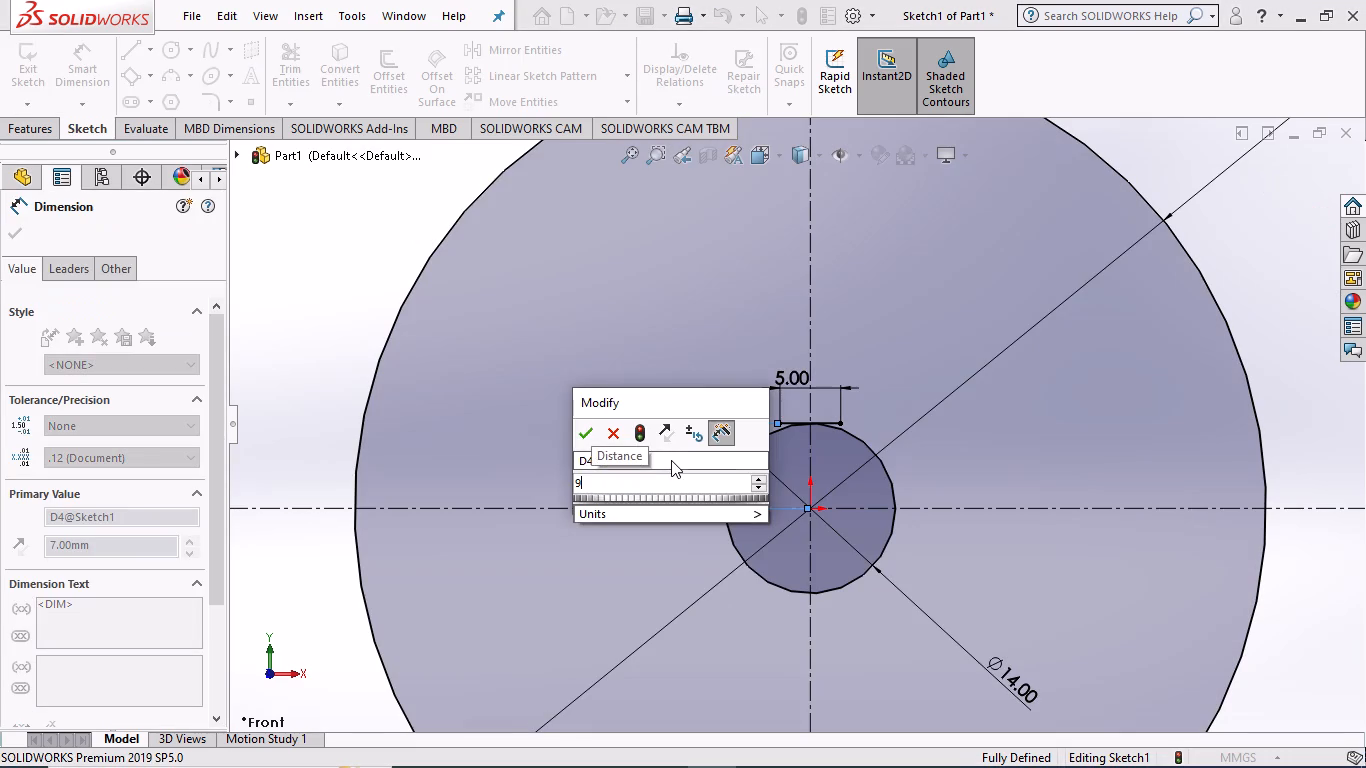
{"action": "key", "text": "Return"}
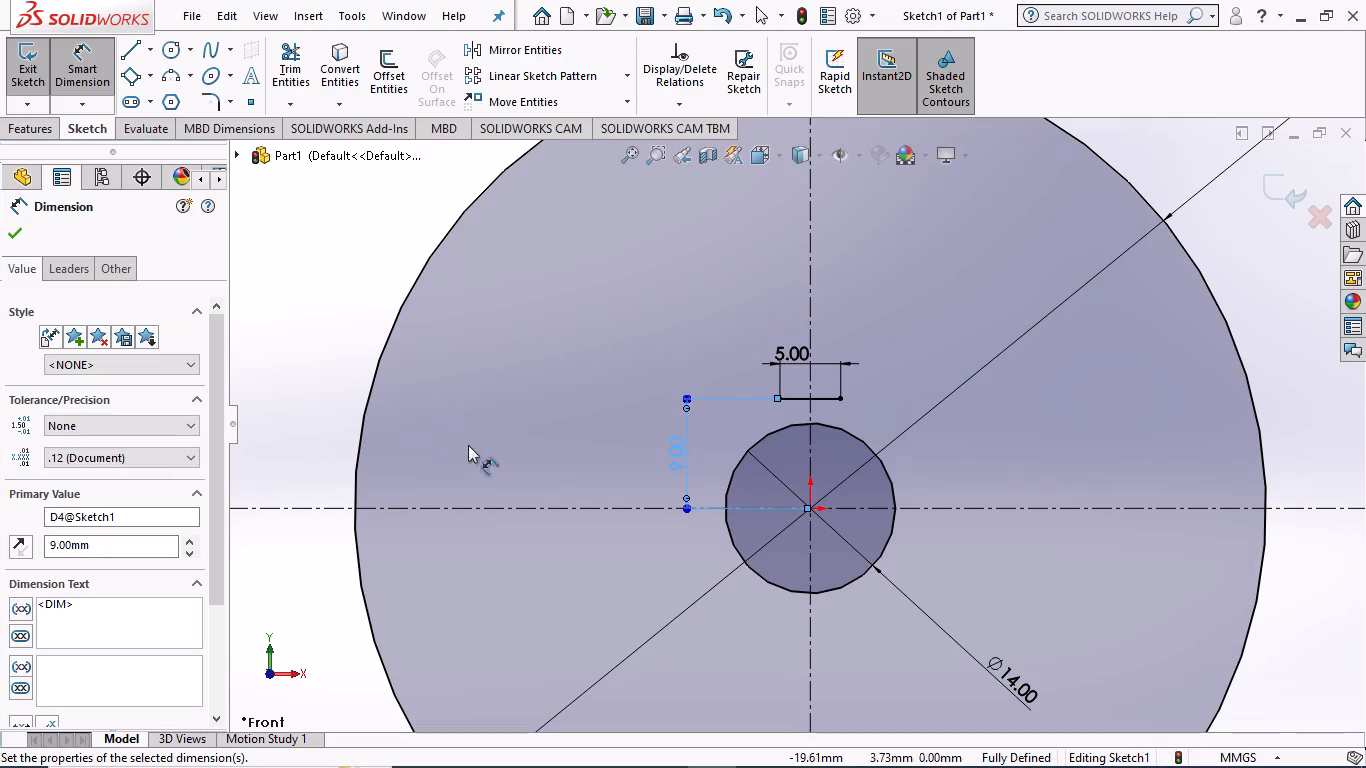
{"action": "left_click", "coordinate": [3, 236]}
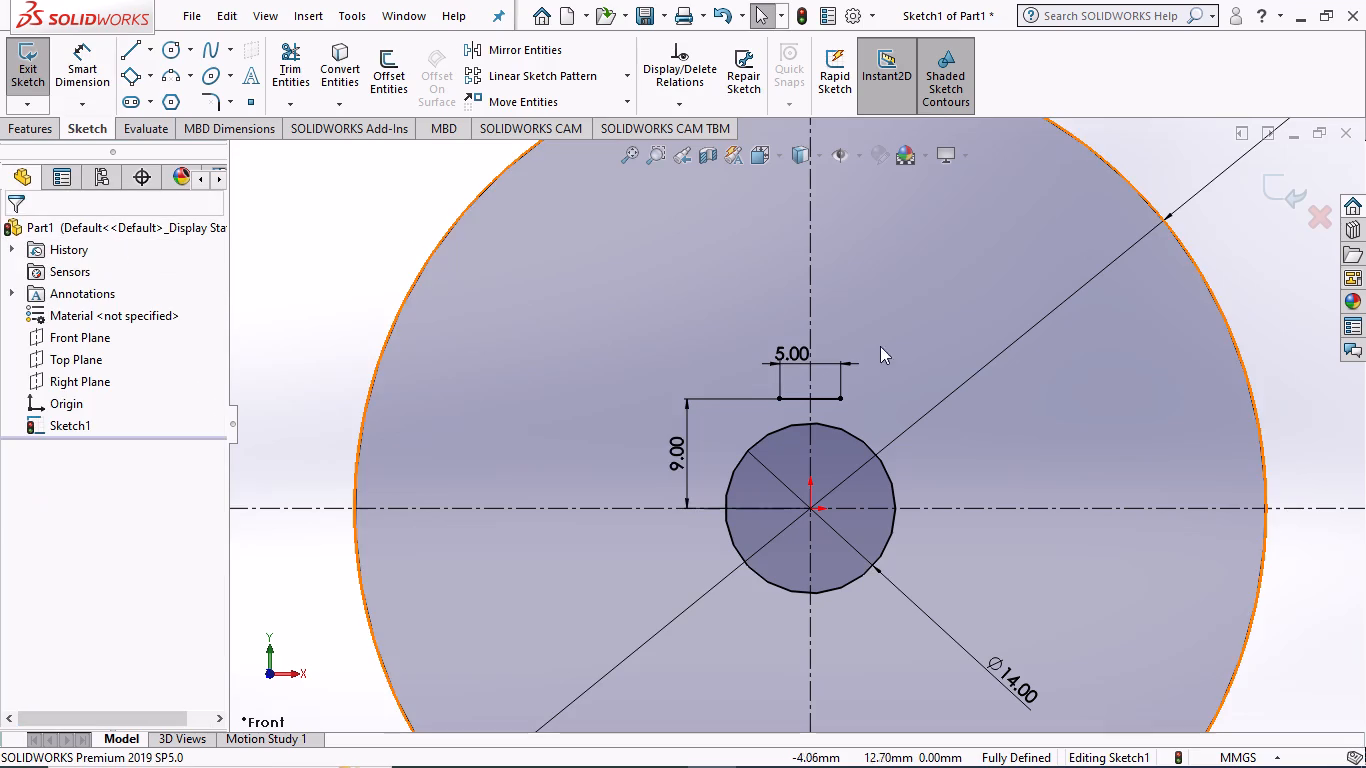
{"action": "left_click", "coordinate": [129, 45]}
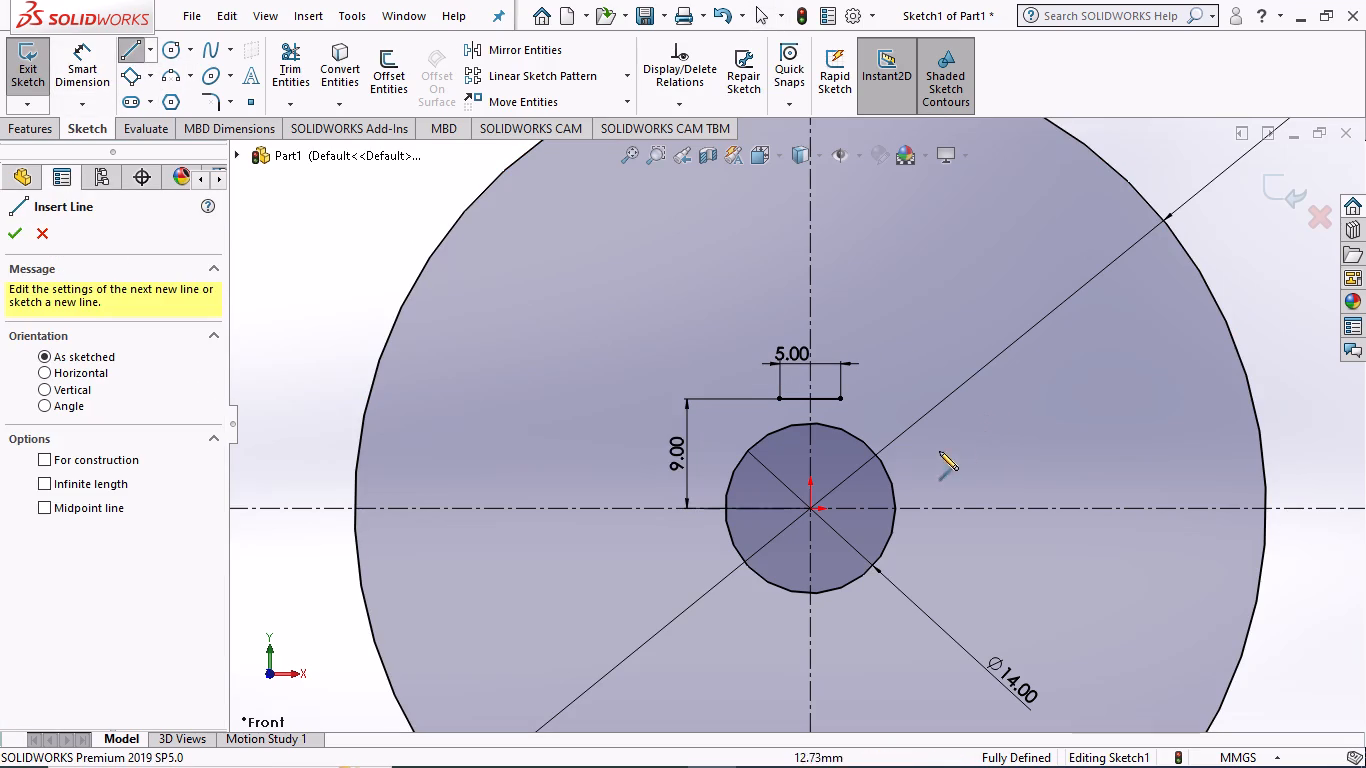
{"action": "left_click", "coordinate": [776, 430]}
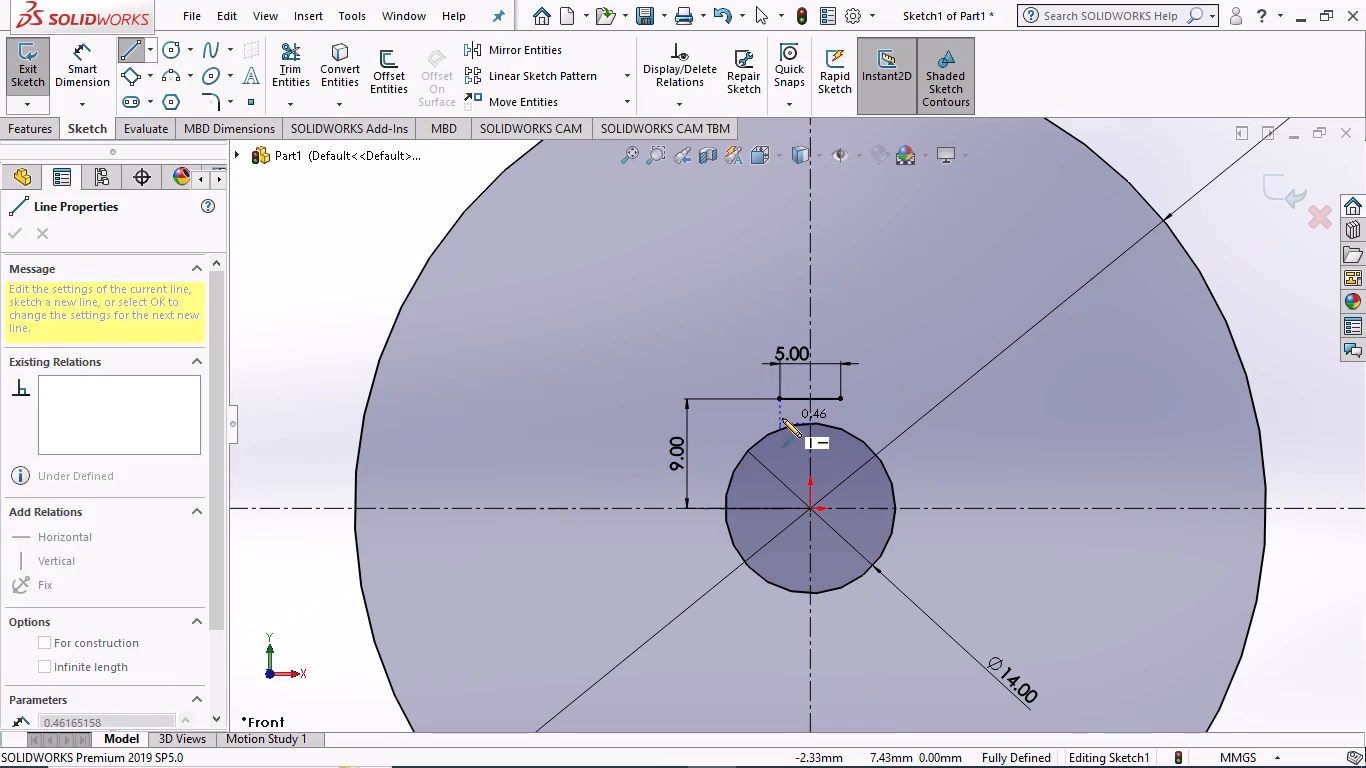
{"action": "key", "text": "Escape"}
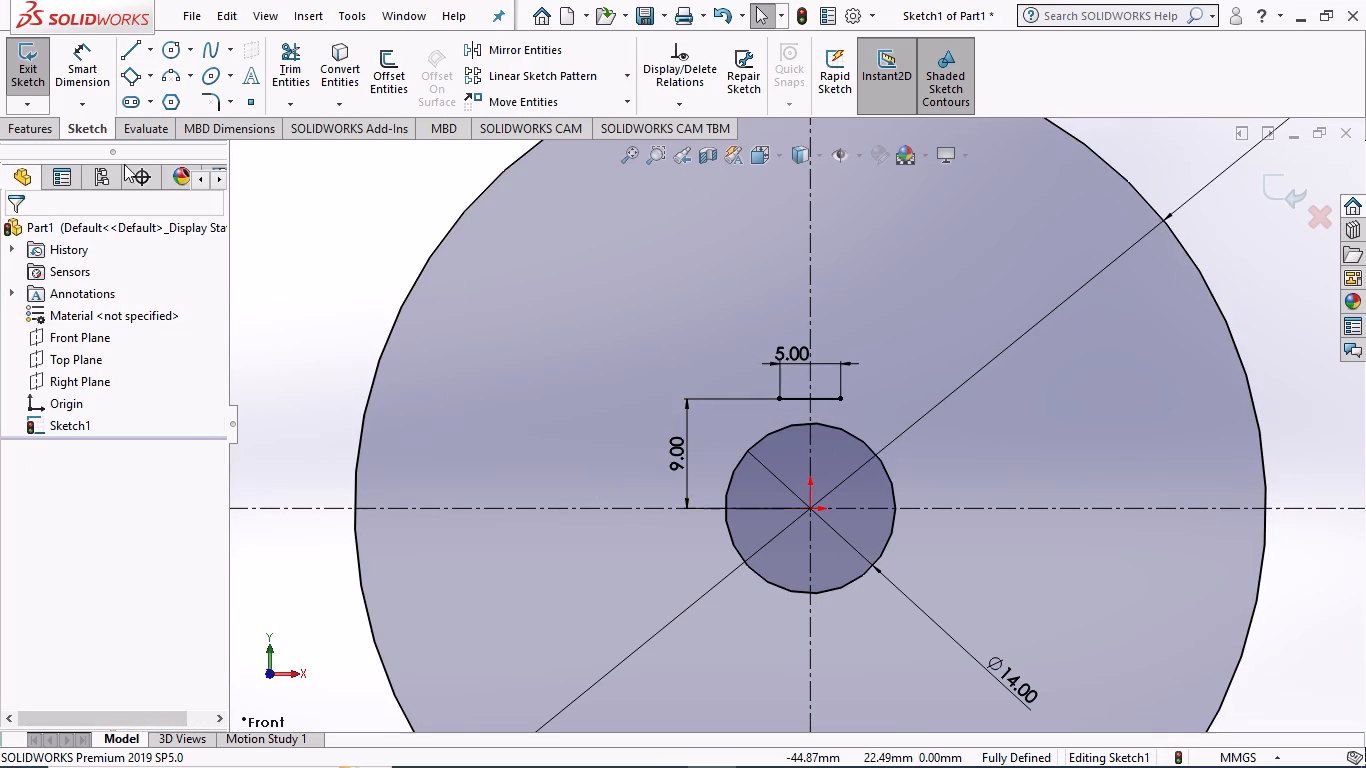
Sketch a short vertical line down from the 5 mm line's left endpoint, ending just above the 14 mm circle.
{"action": "left_click", "coordinate": [135, 46]}
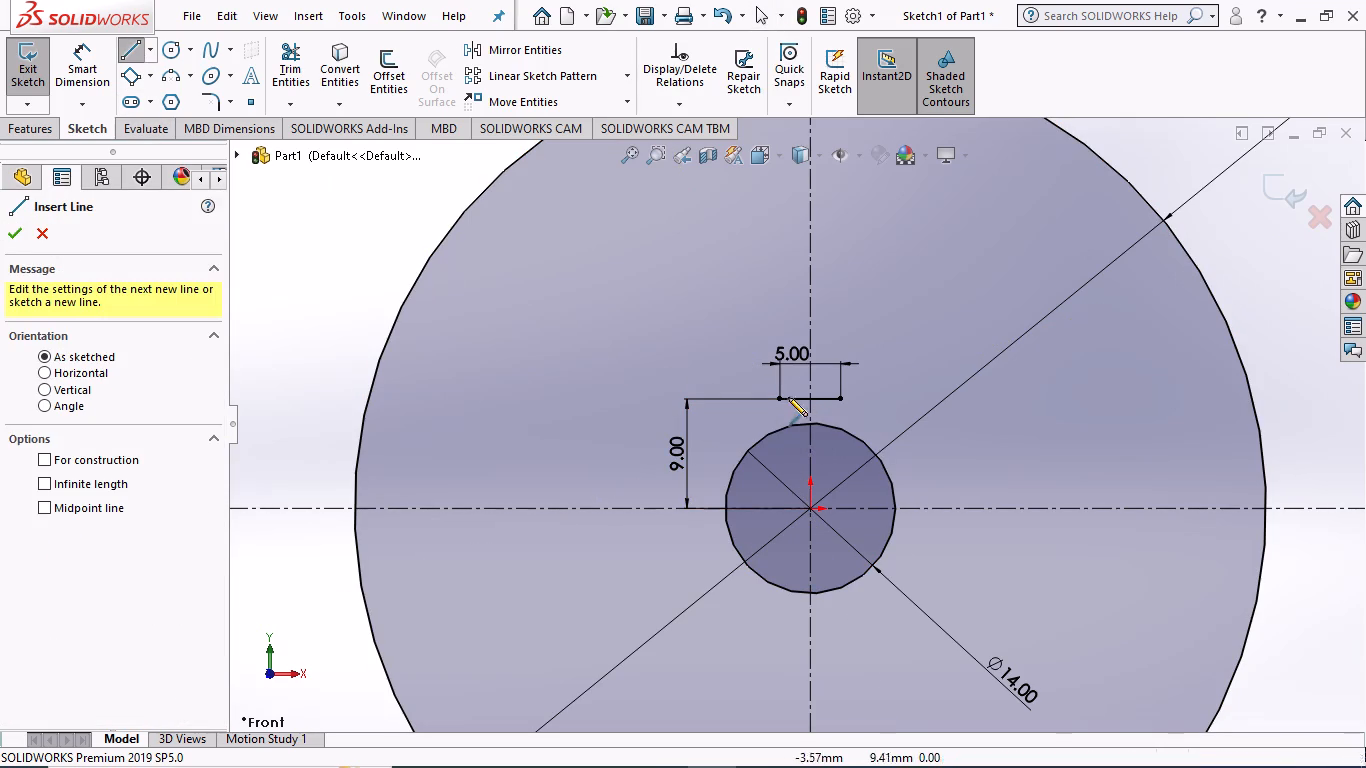
{"action": "left_click", "coordinate": [778, 397]}
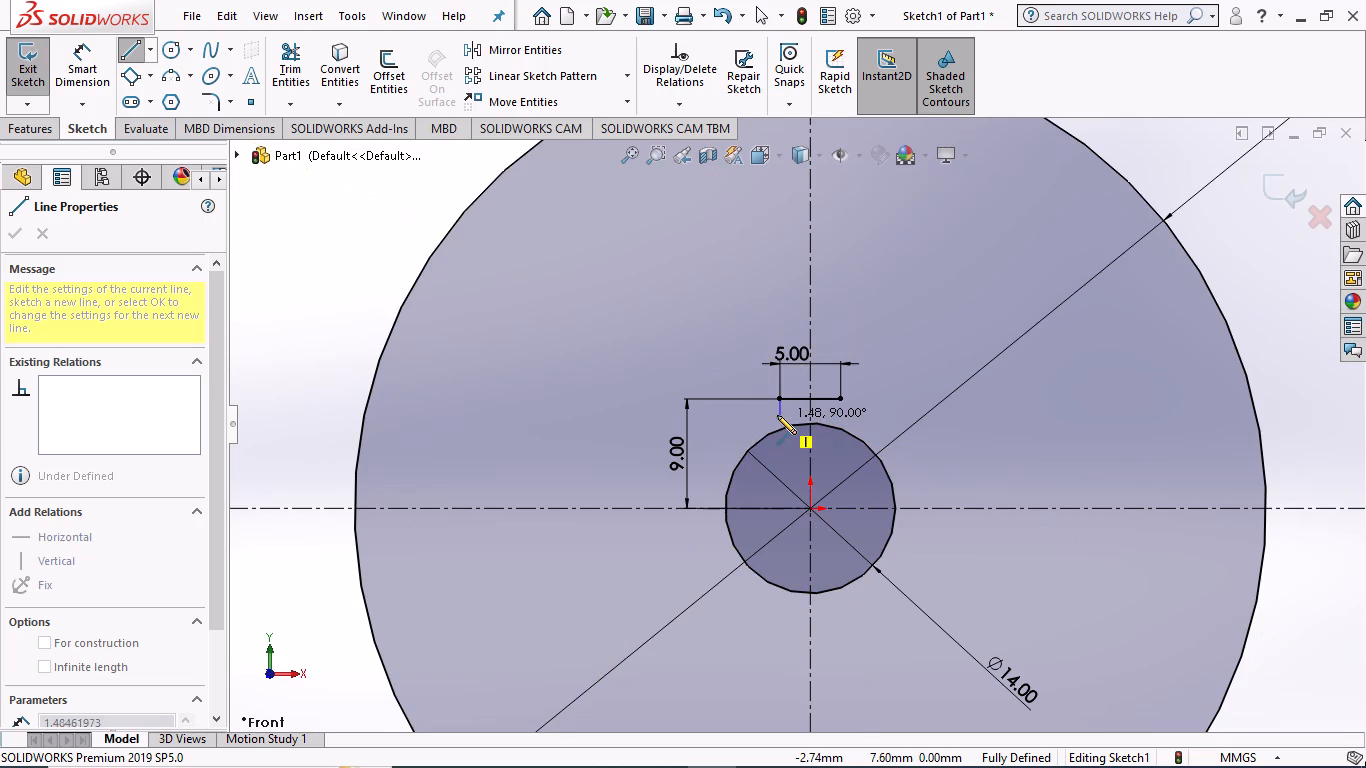
{"action": "left_click", "coordinate": [778, 414]}
{"action": "key", "text": "Escape"}
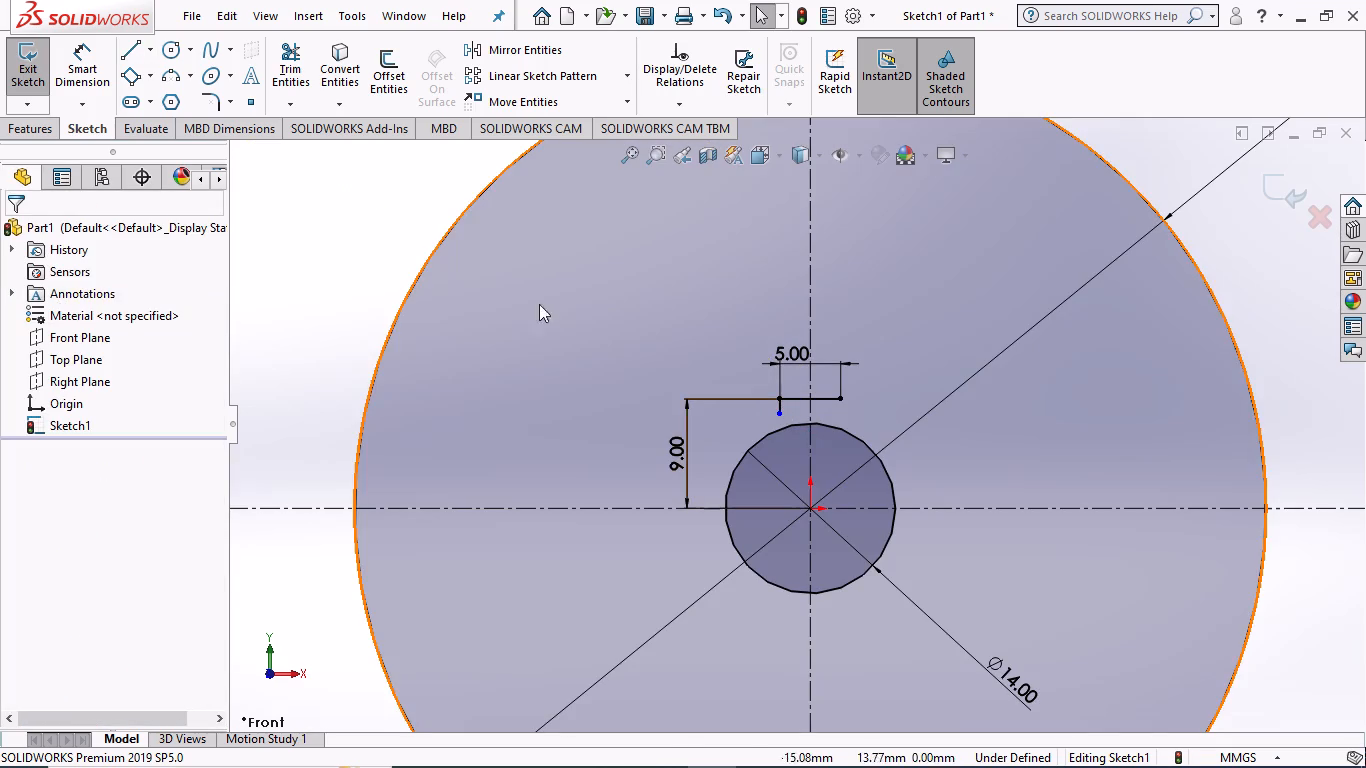
Extend the short vertical line at the keyway's left side down to the 14 mm circle.
{"action": "left_click", "coordinate": [292, 100]}
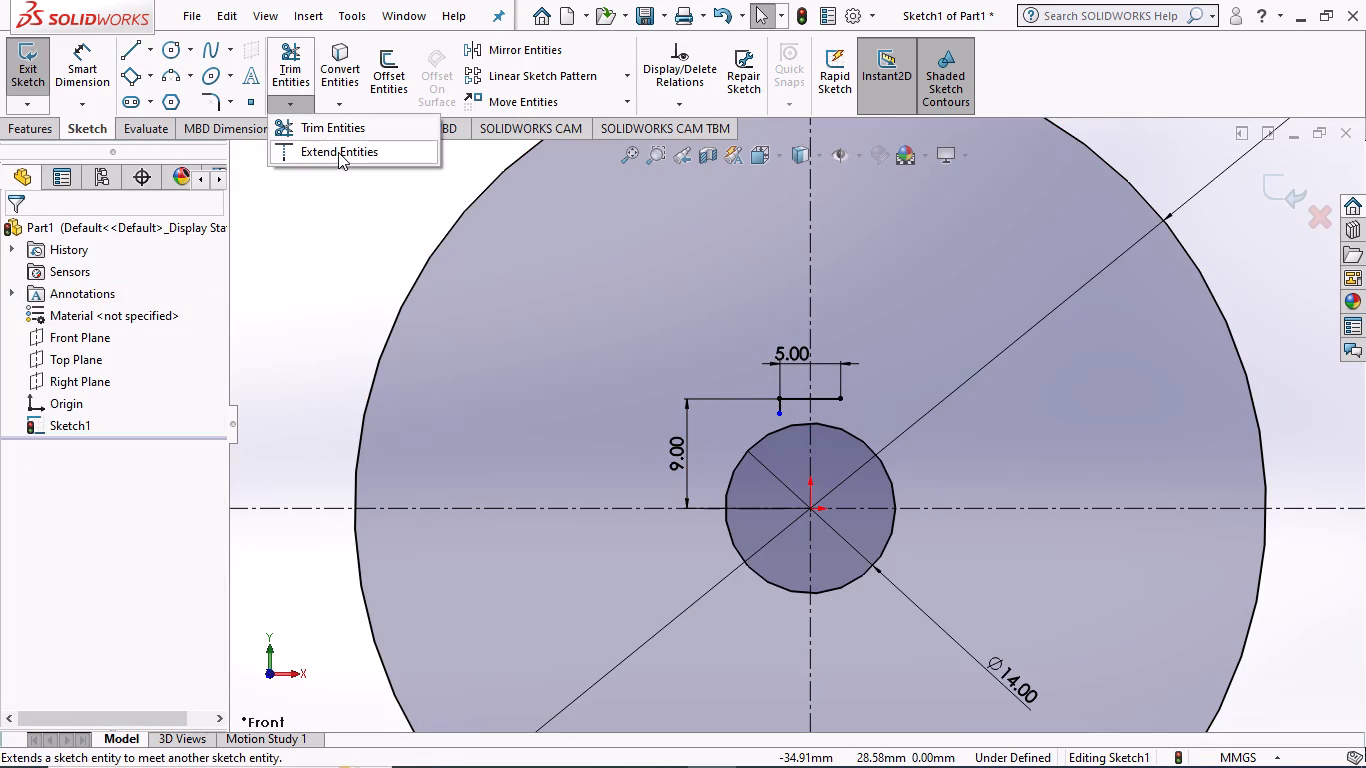
{"action": "left_click", "coordinate": [338, 152]}
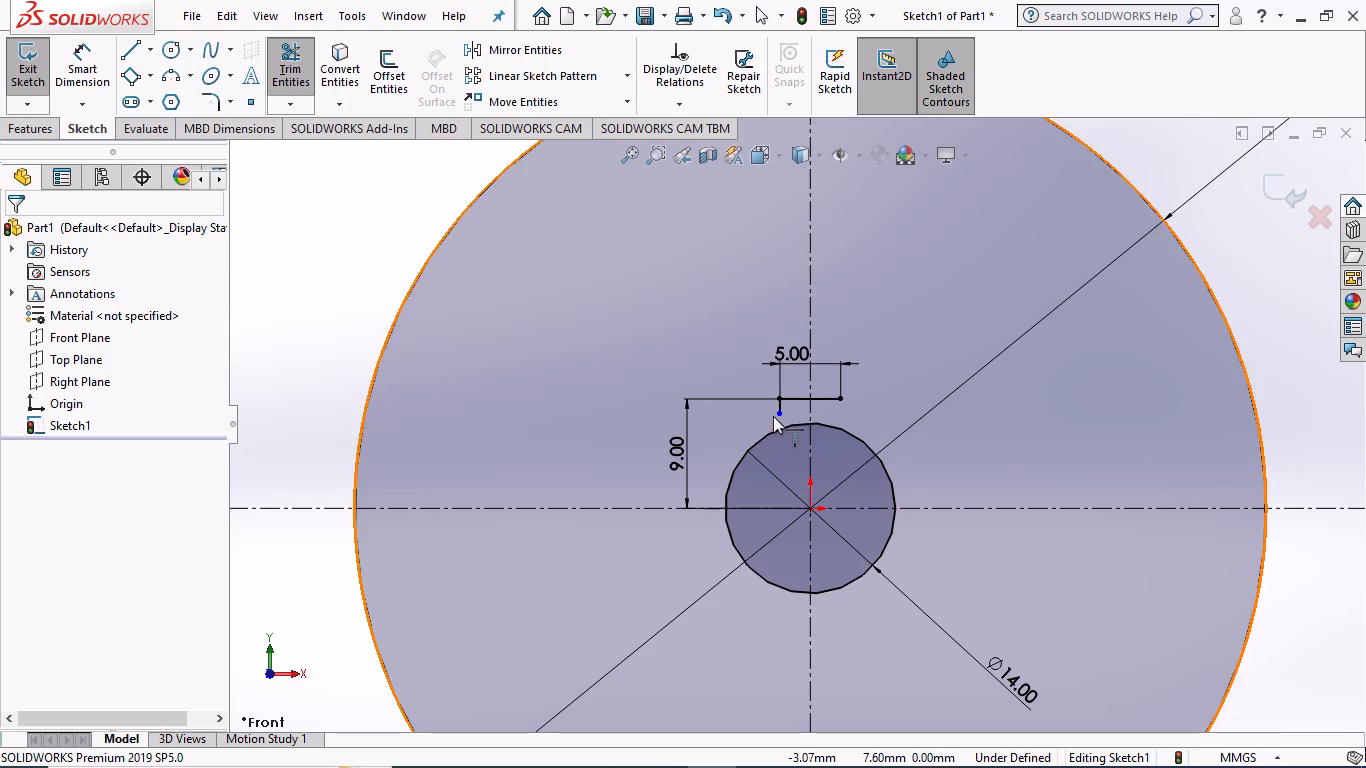
{"action": "left_click", "coordinate": [779, 411]}
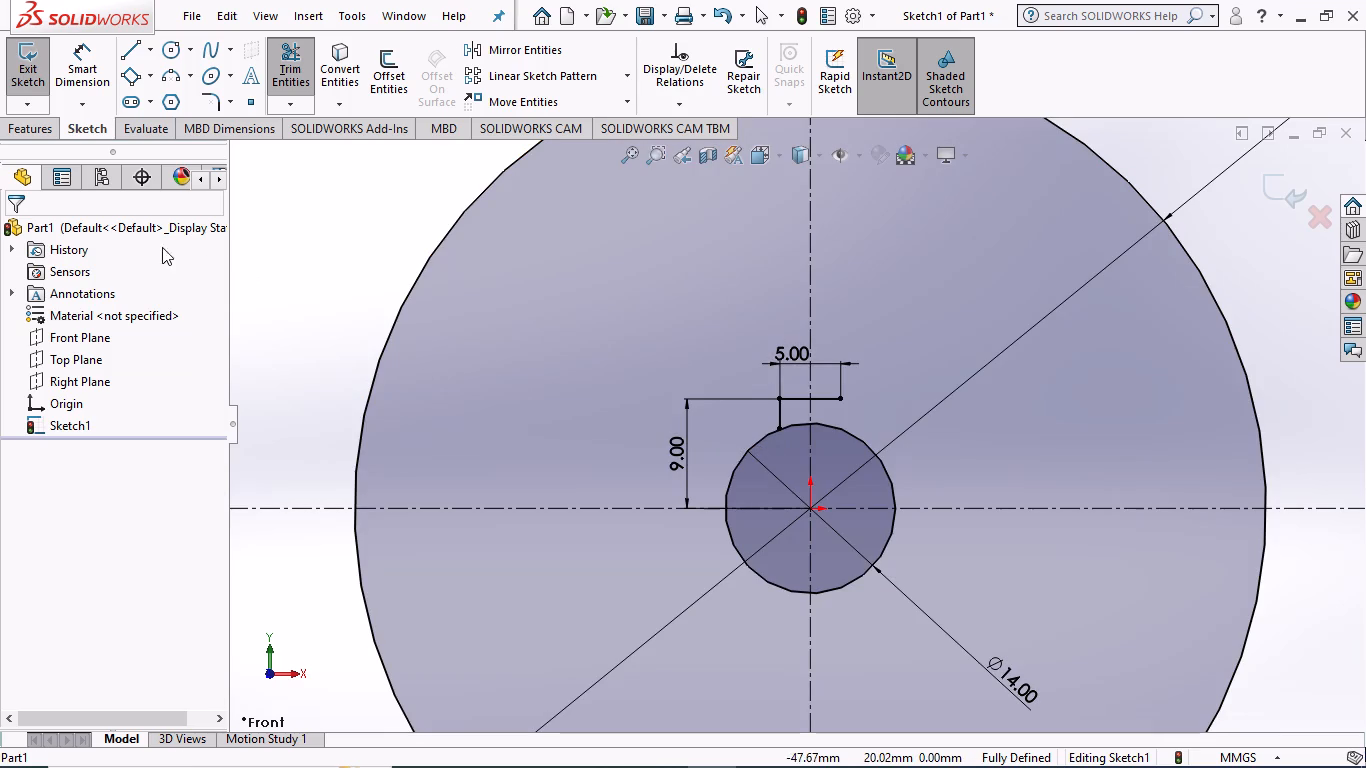
Mirror the short vertical keyway line about the vertical centerline, keeping the original as a copy.
{"action": "left_click", "coordinate": [504, 42]}
{"action": "left_click", "coordinate": [782, 412]}
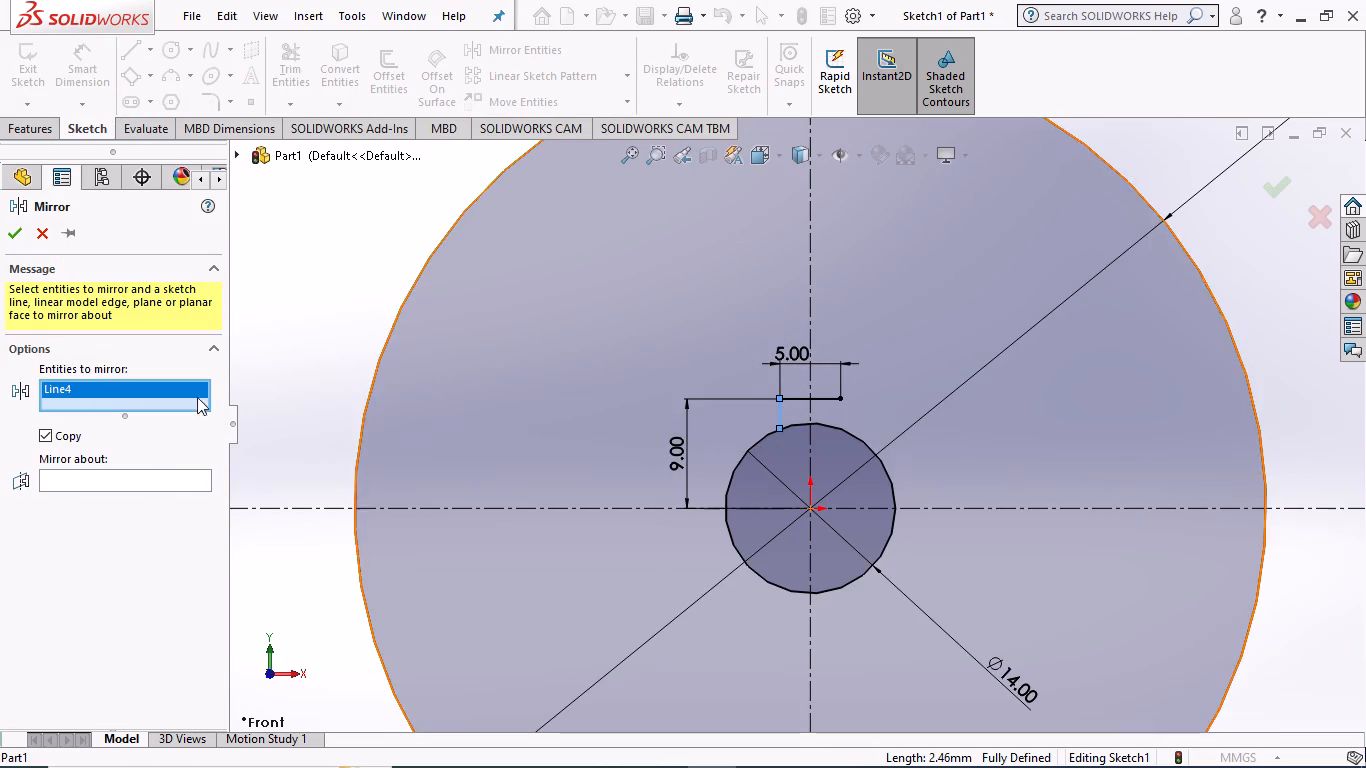
{"action": "left_click", "coordinate": [164, 476]}
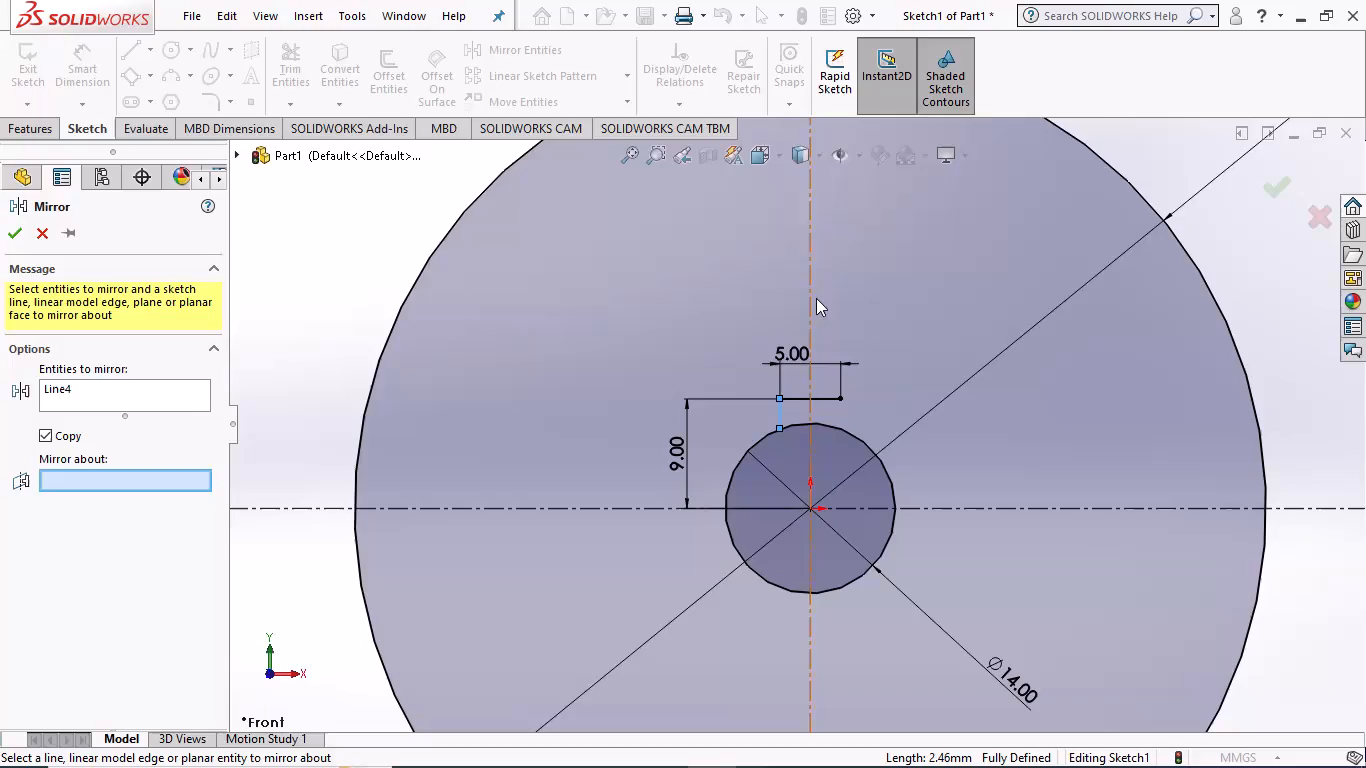
{"action": "left_click", "coordinate": [807, 307]}
{"action": "left_click", "coordinate": [13, 238]}
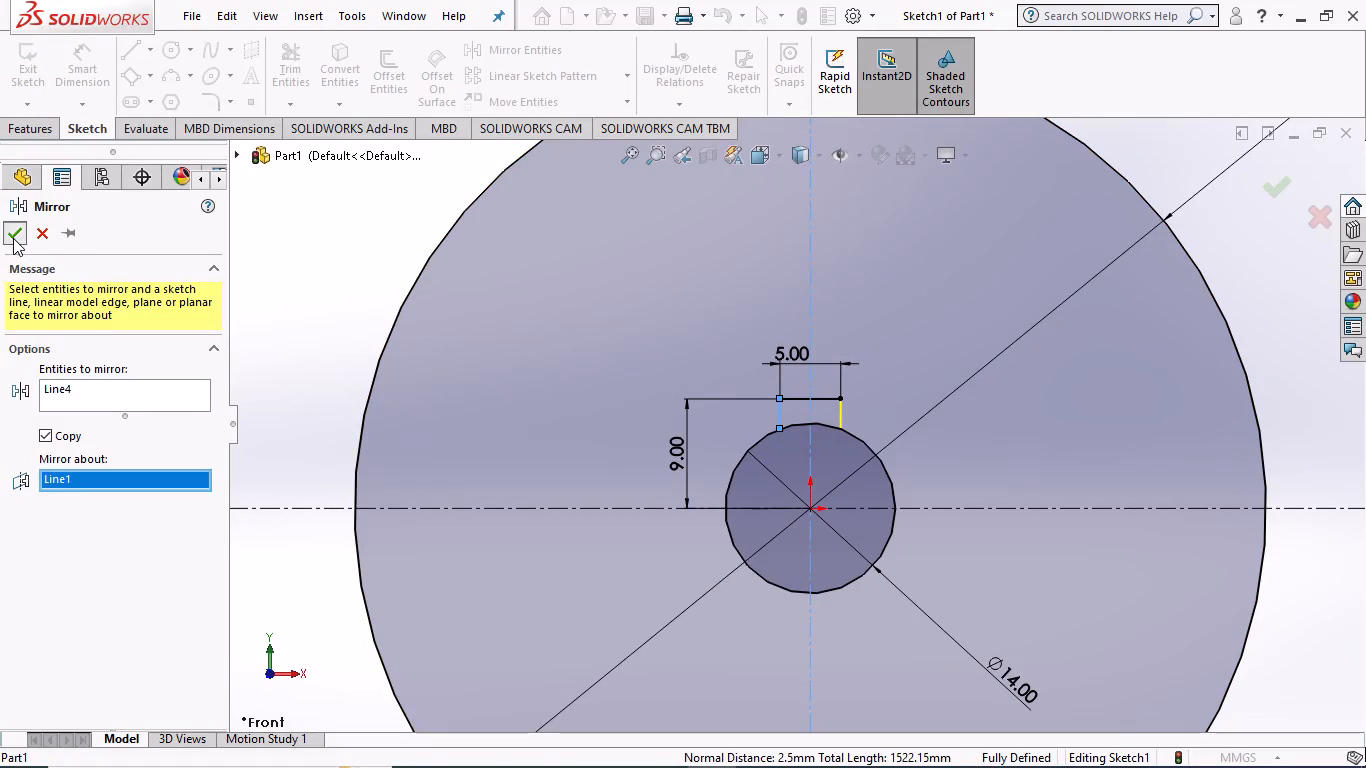
Trim away both arc segments of the 14 mm circle between the keyway's two vertical sides, using Trim to closest.
{"action": "scroll", "coordinate": [848, 448], "scroll_direction": "down", "scroll_amount": 5}
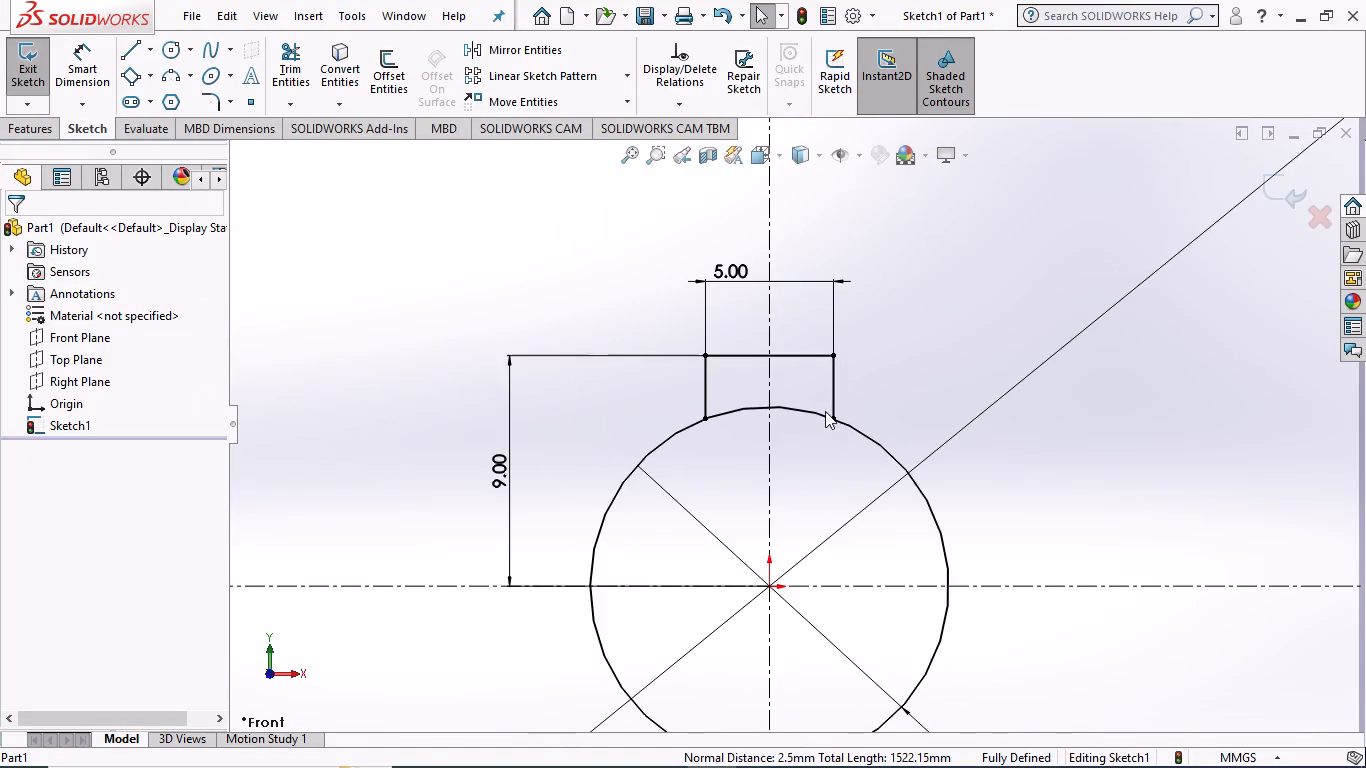
{"action": "scroll", "coordinate": [774, 416], "scroll_direction": "up", "scroll_amount": 1}
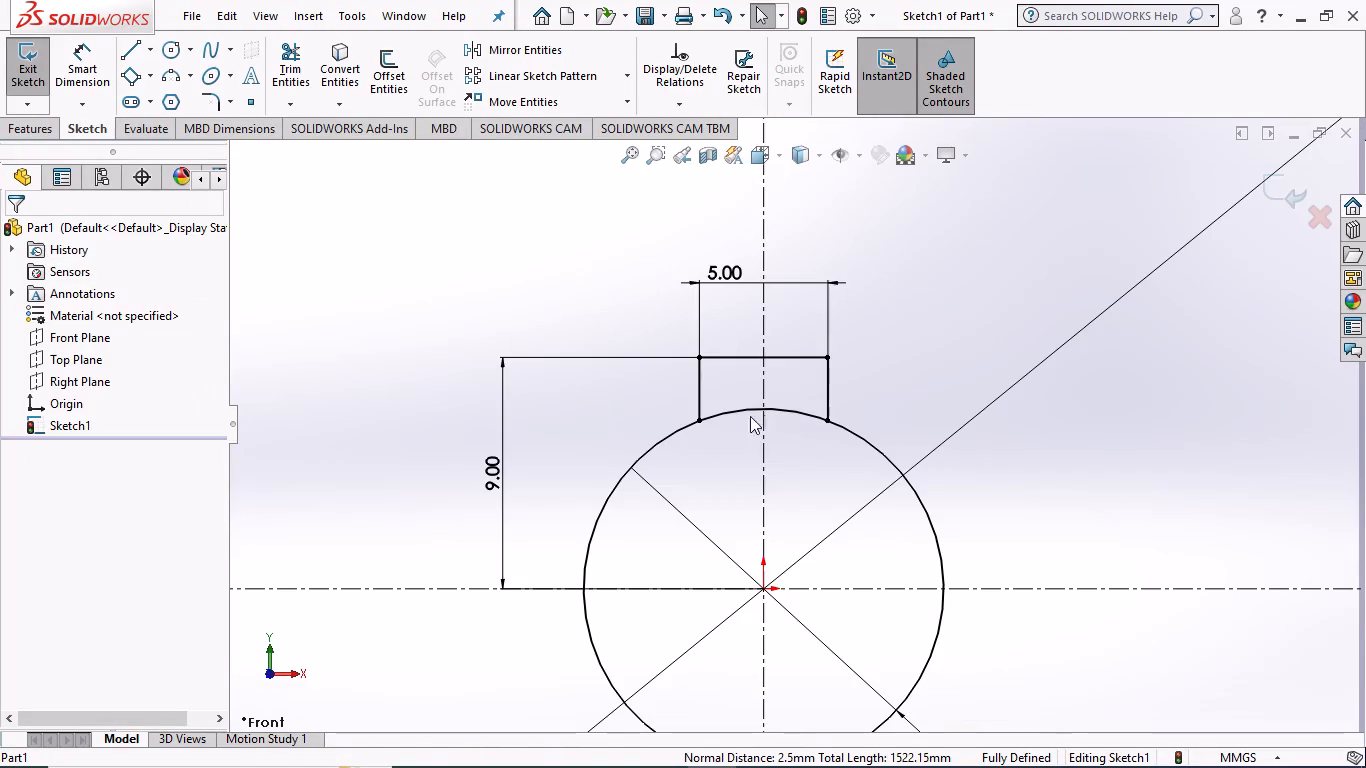
{"action": "left_click", "coordinate": [295, 73]}
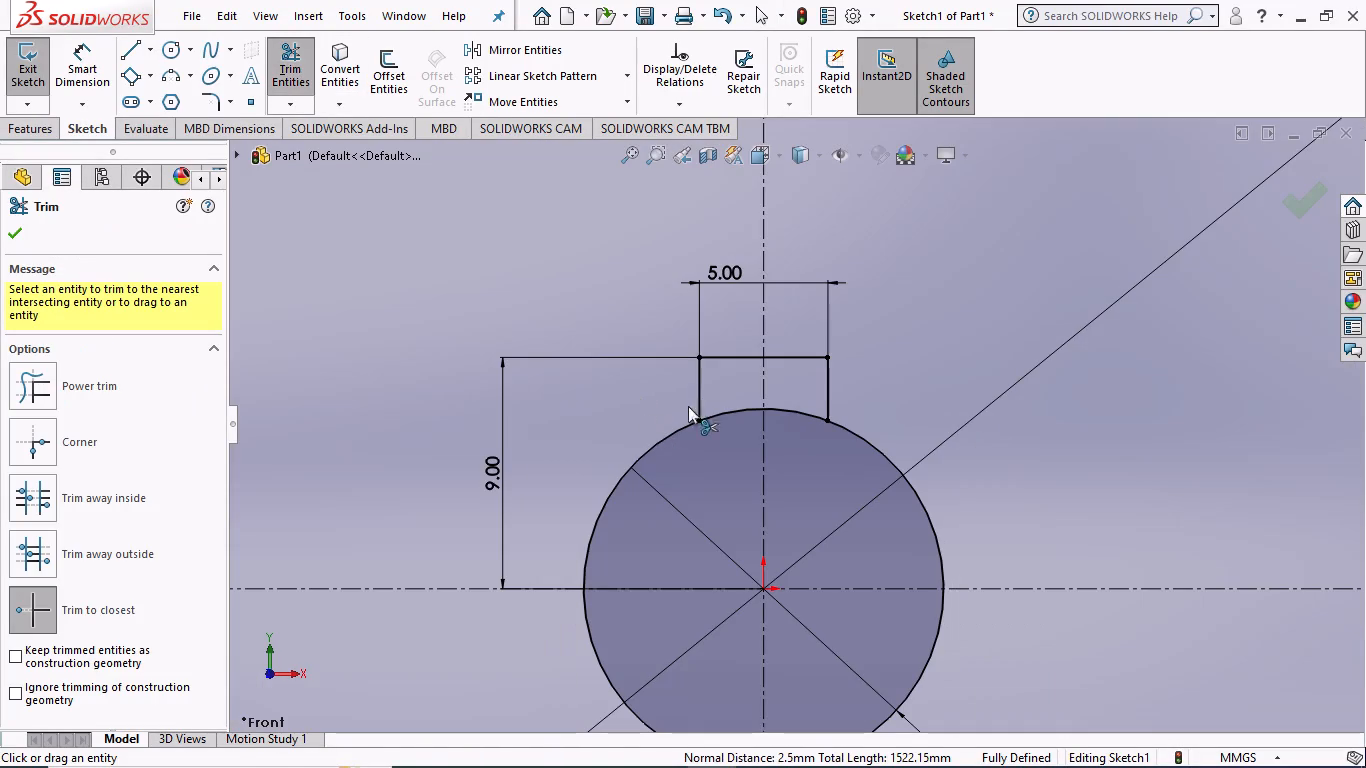
{"action": "left_click", "coordinate": [719, 416]}
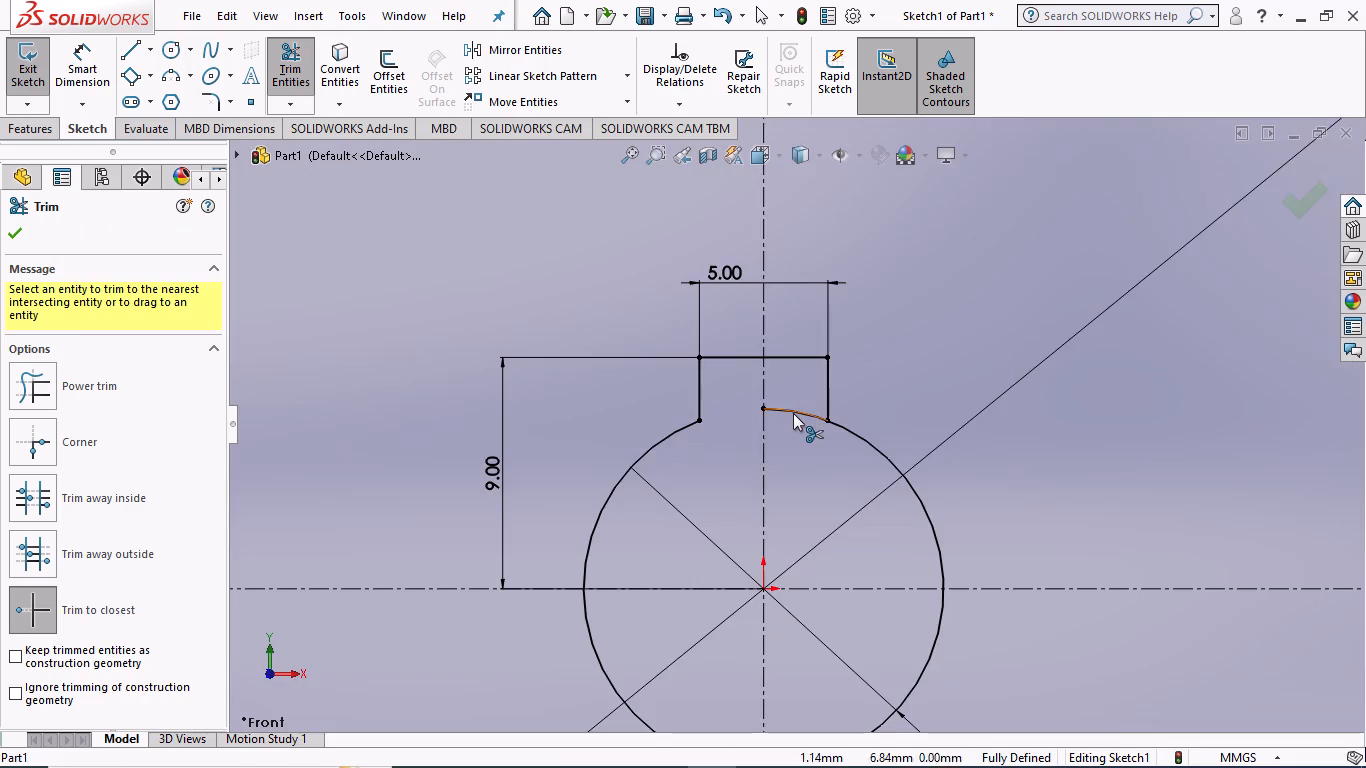
{"action": "left_click", "coordinate": [793, 413]}
{"action": "scroll", "coordinate": [764, 423], "scroll_direction": "up", "scroll_amount": 8}
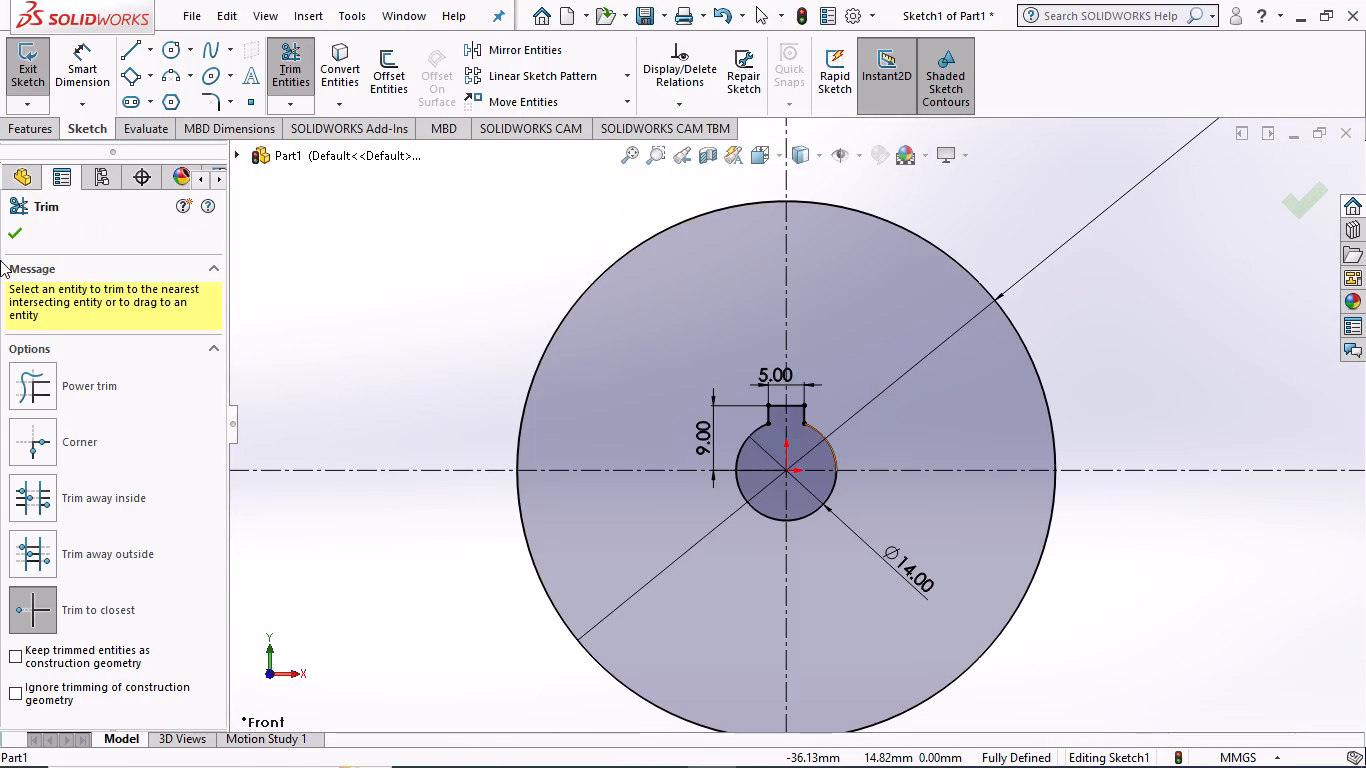
{"action": "left_click", "coordinate": [11, 238]}
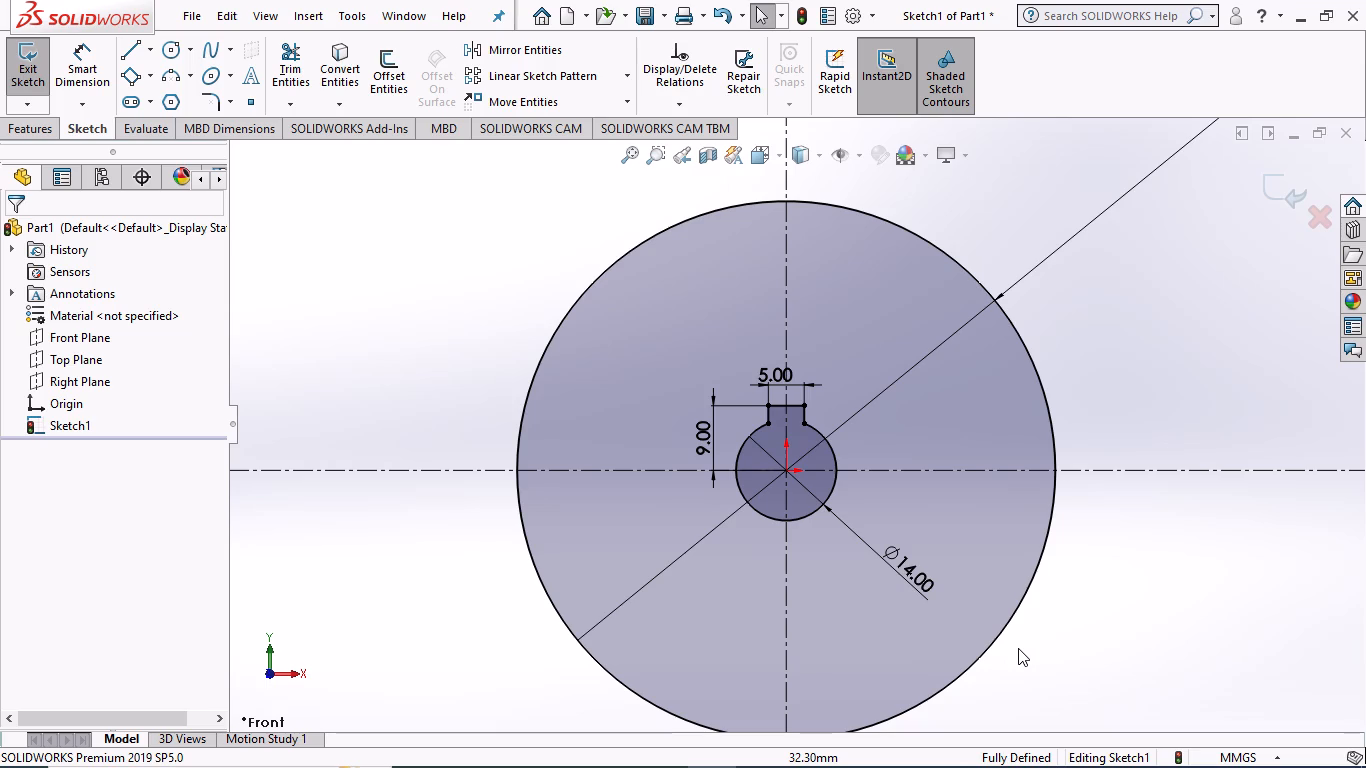
Extrude the keyed disc profile as a boss from the sketch plane with a Mid Plane depth of 3 mm.
{"action": "scroll", "coordinate": [804, 422], "scroll_direction": "down", "scroll_amount": 1}
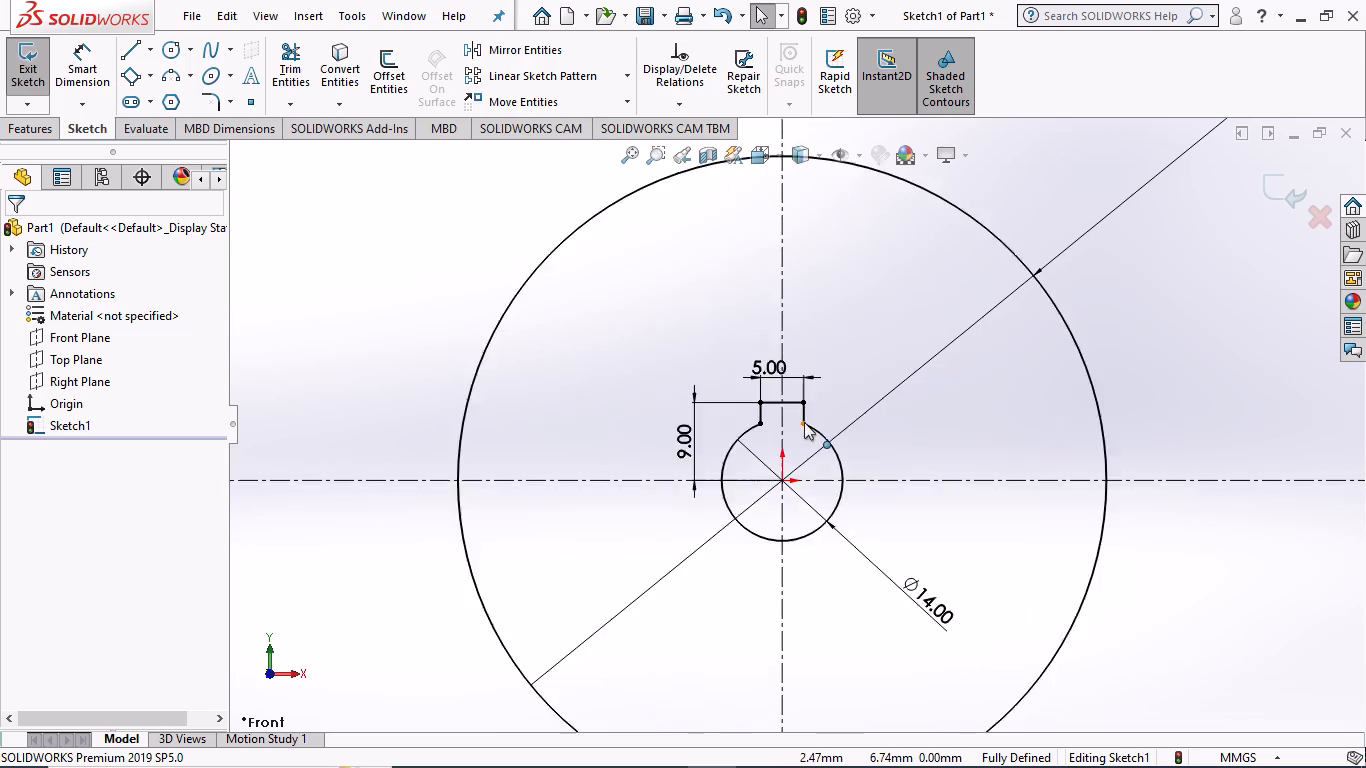
{"action": "scroll", "coordinate": [804, 422], "scroll_direction": "down", "scroll_amount": 1}
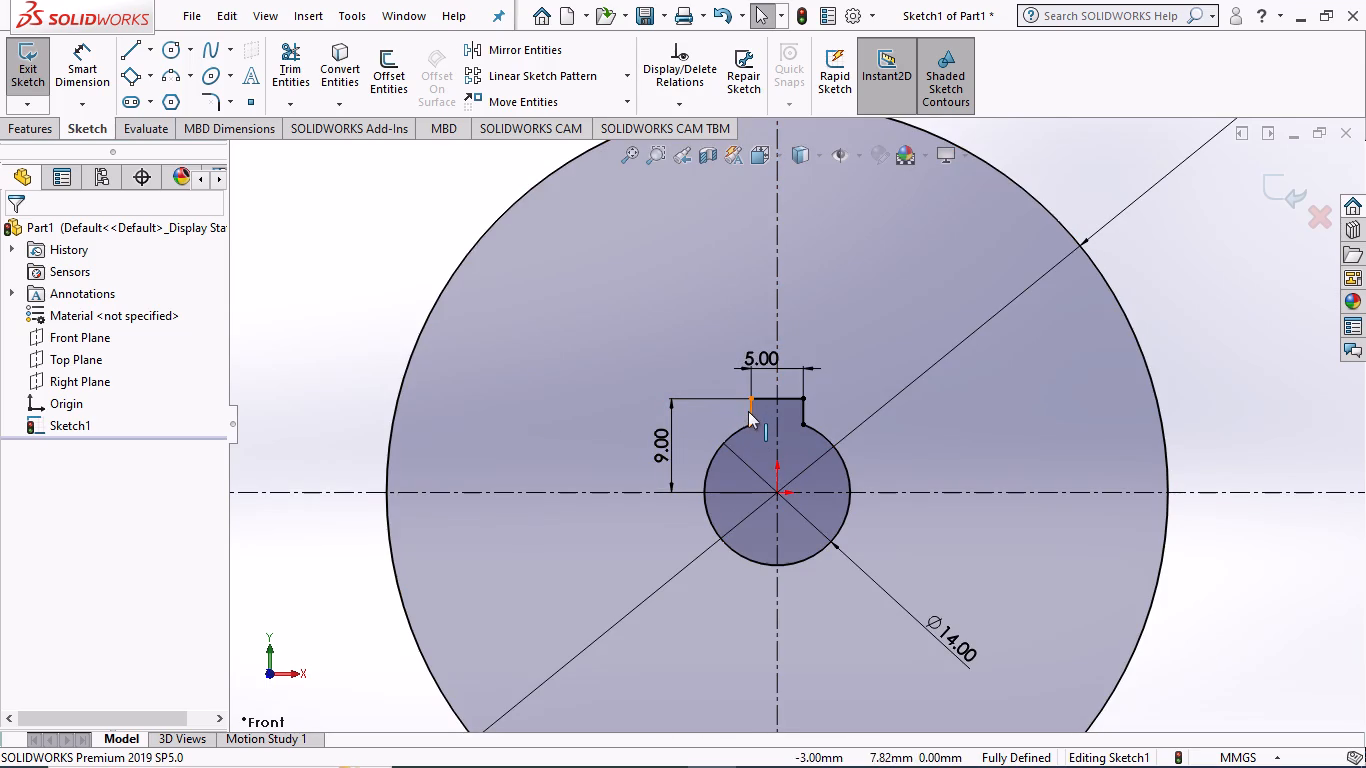
{"action": "scroll", "coordinate": [900, 450], "scroll_direction": "up", "scroll_amount": 2}
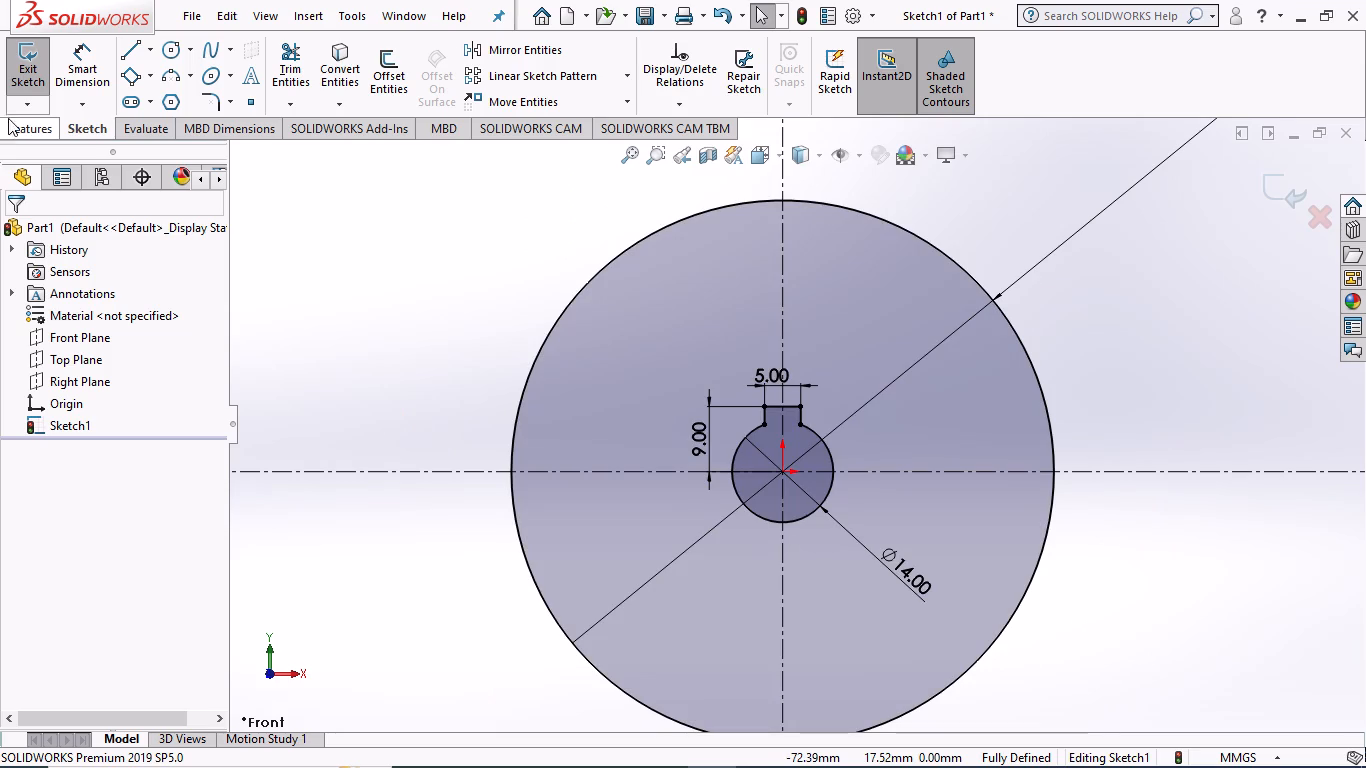
{"action": "left_click", "coordinate": [12, 129]}
{"action": "left_click", "coordinate": [29, 82]}
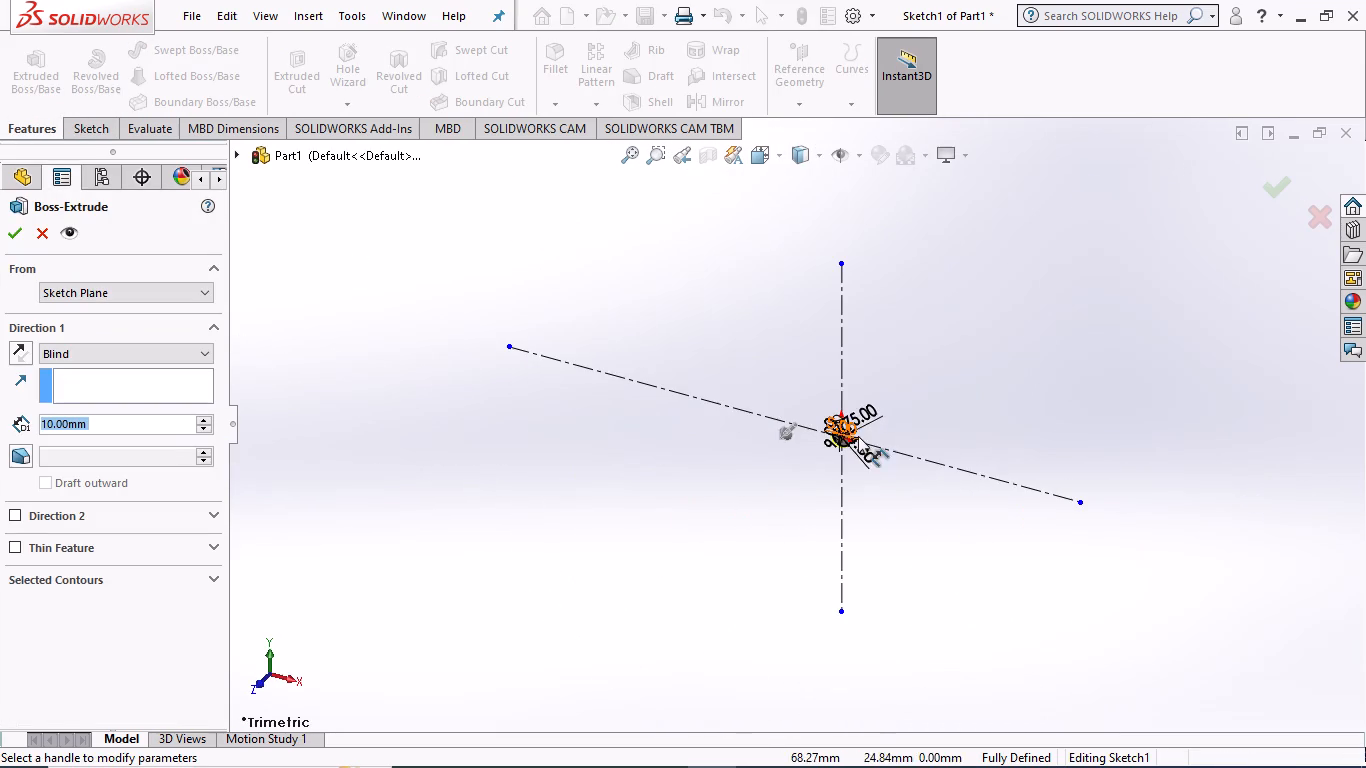
{"action": "scroll", "coordinate": [835, 413], "scroll_direction": "down", "scroll_amount": 8}
{"action": "scroll", "coordinate": [875, 515], "scroll_direction": "down", "scroll_amount": 9}
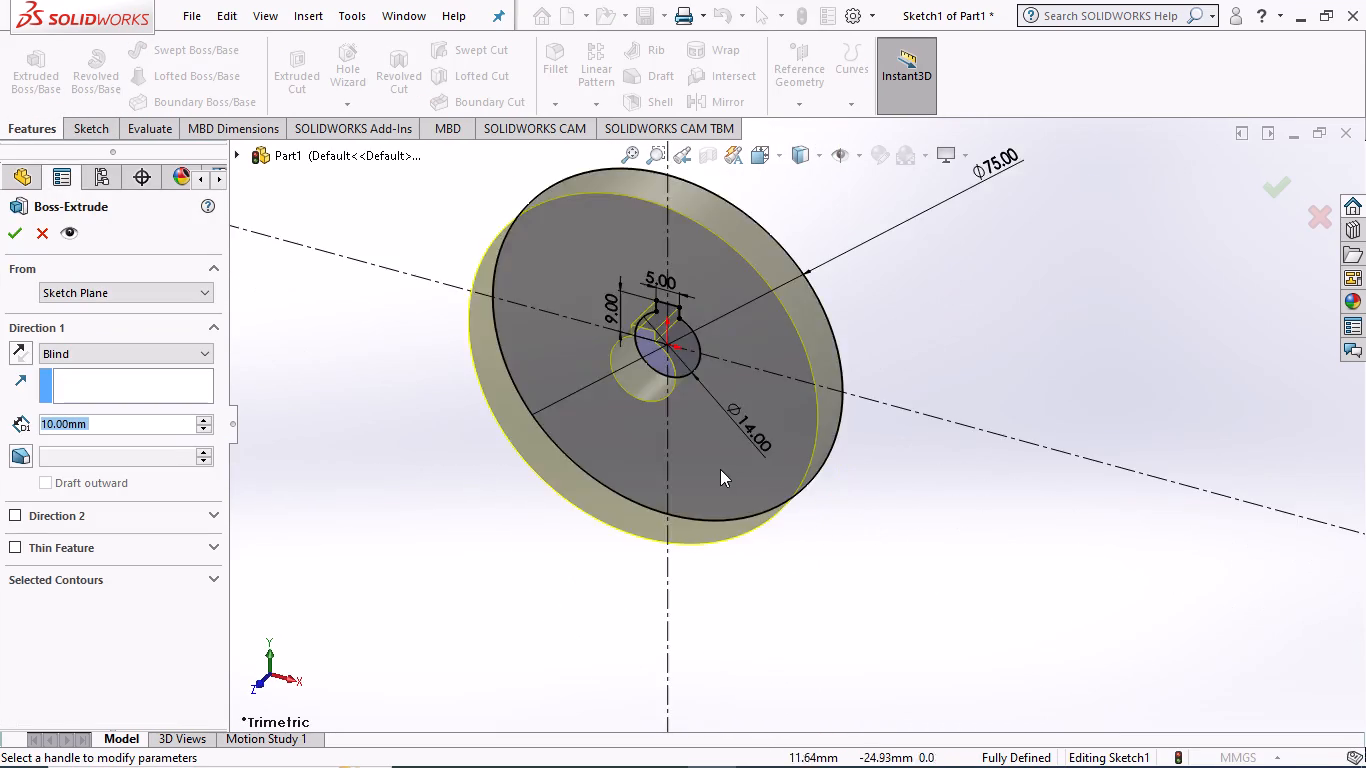
{"action": "scroll", "coordinate": [719, 467], "scroll_direction": "up", "scroll_amount": 3}
{"action": "scroll", "coordinate": [574, 467], "scroll_direction": "up", "scroll_amount": 2}
{"action": "middle_click", "coordinate": [577, 467]}
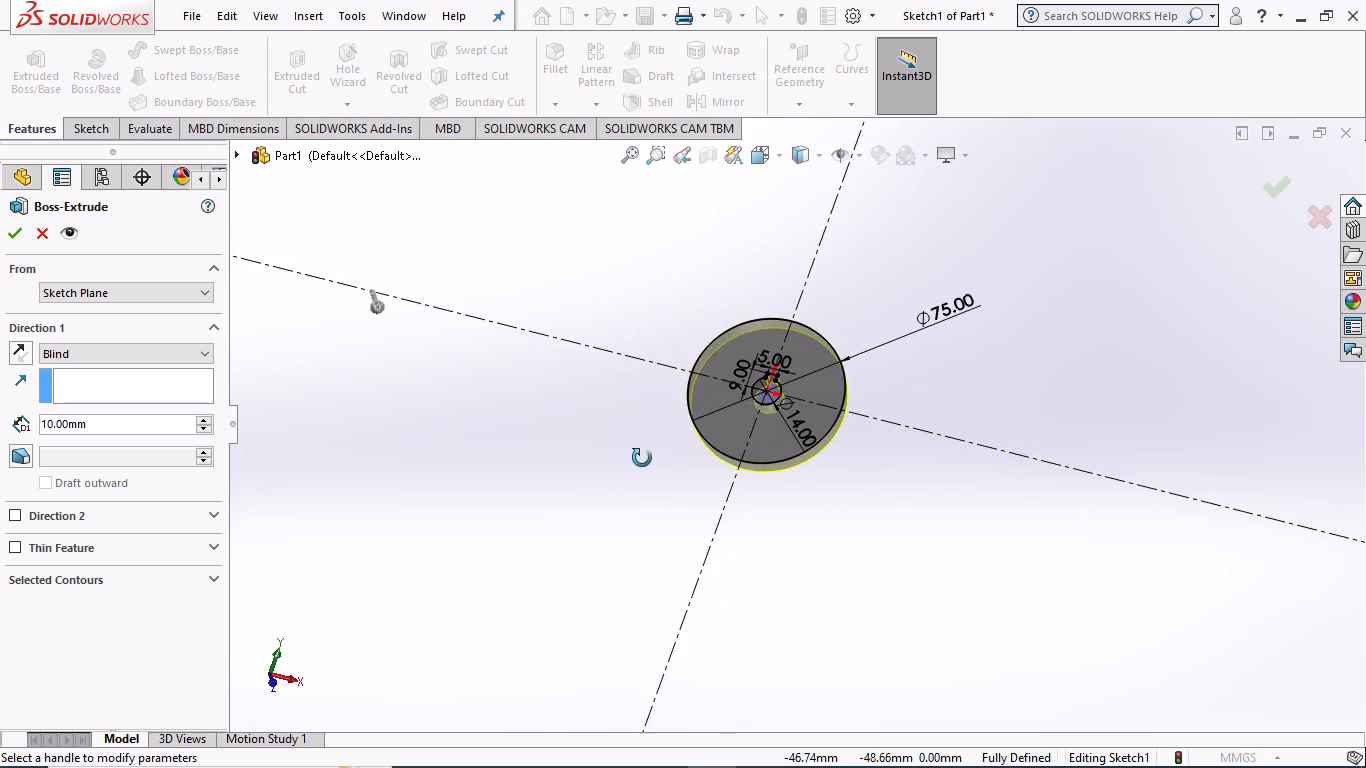
{"action": "scroll", "coordinate": [578, 460], "scroll_direction": "up", "scroll_amount": 1}
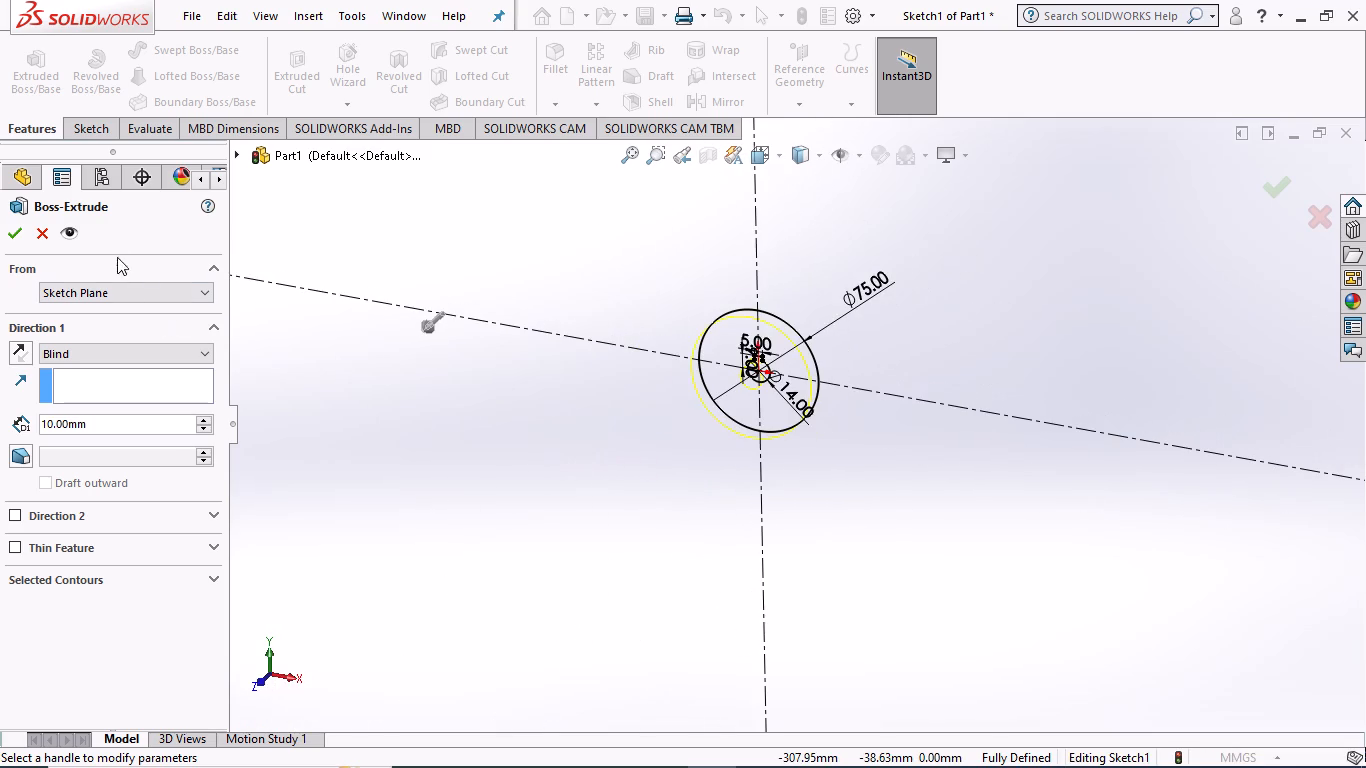
{"action": "left_click", "coordinate": [202, 290]}
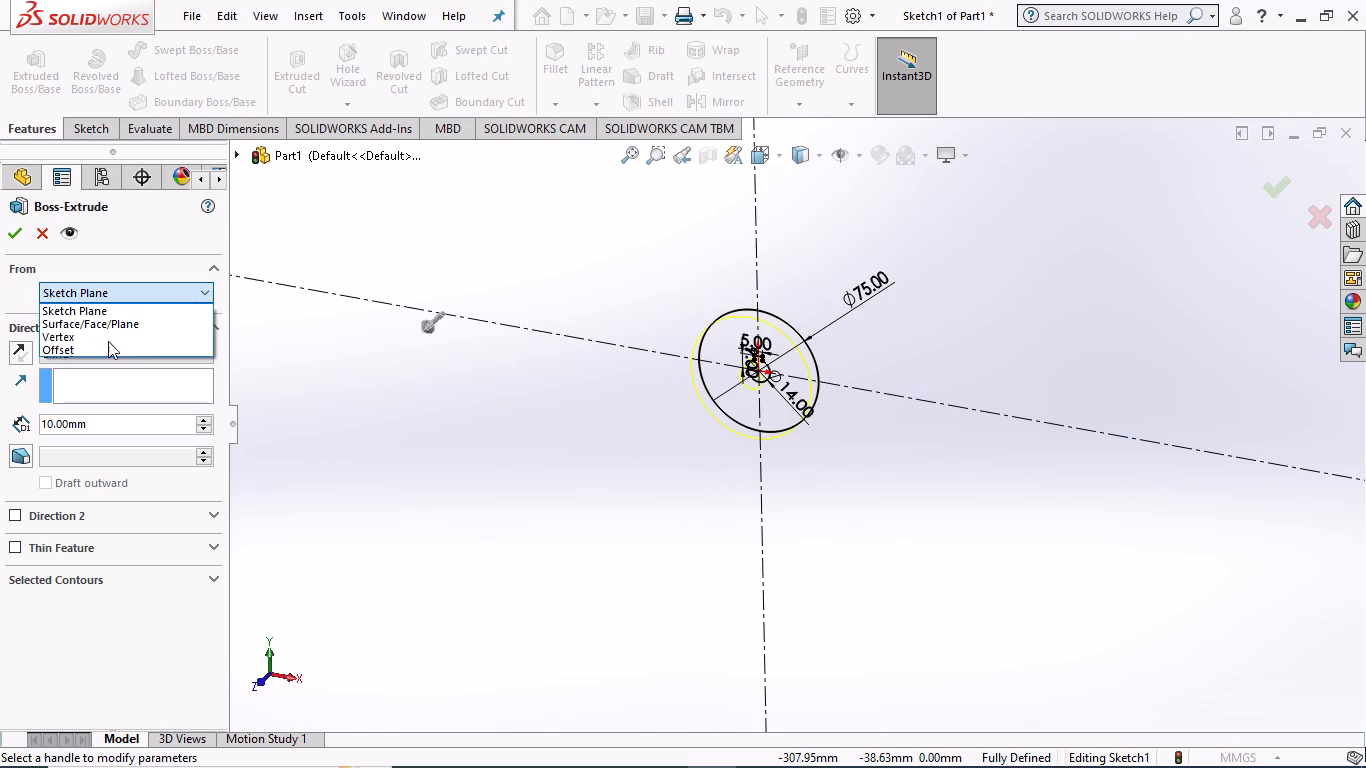
{"action": "left_click", "coordinate": [199, 295]}
{"action": "left_click", "coordinate": [176, 347]}
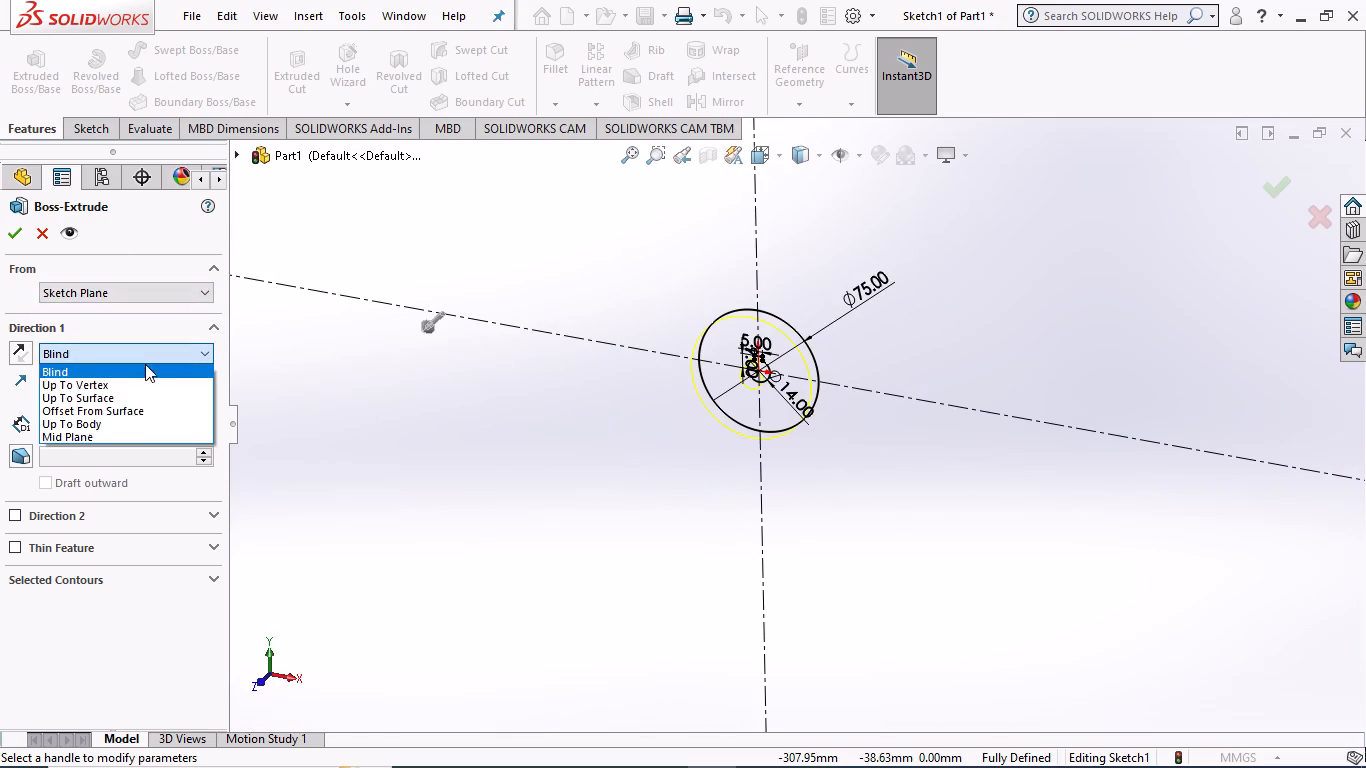
{"action": "left_click", "coordinate": [112, 430]}
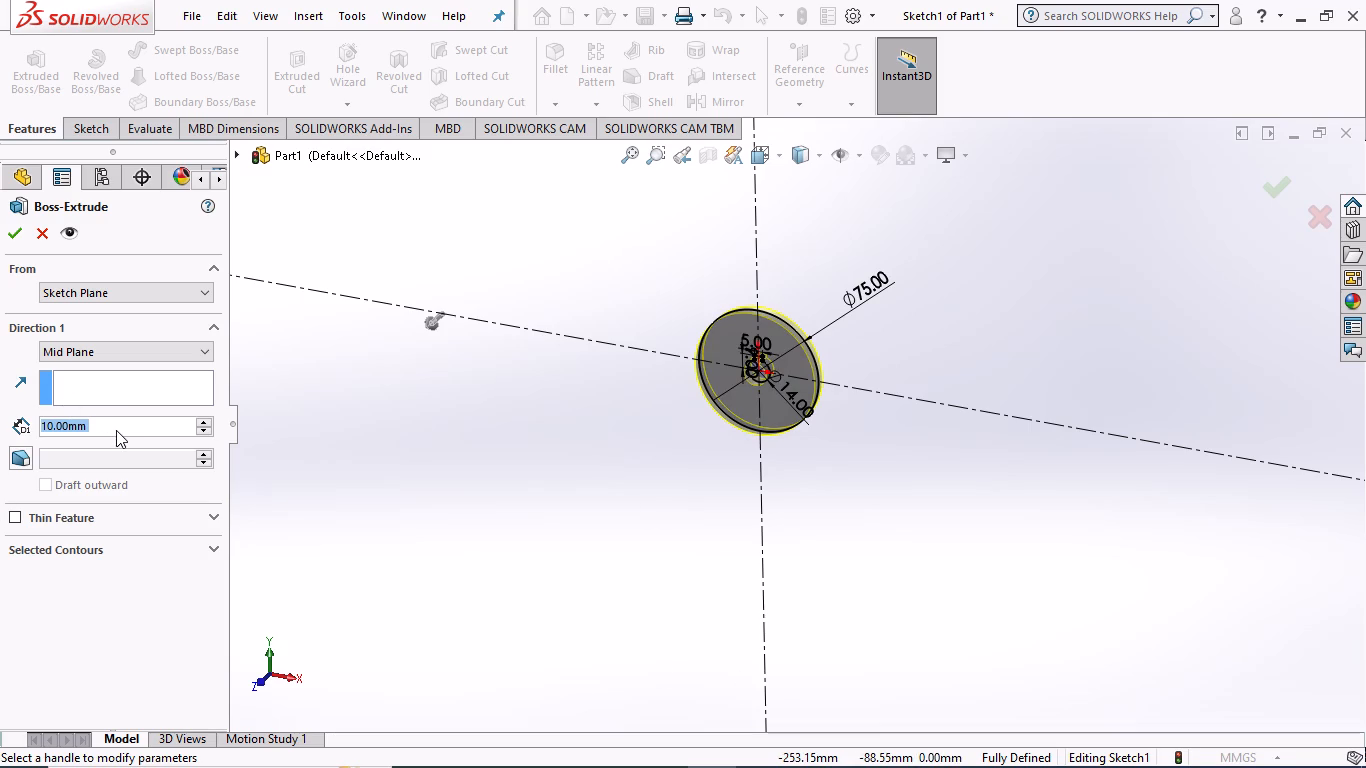
{"action": "key", "text": "3"}
{"action": "key", "text": "Return"}
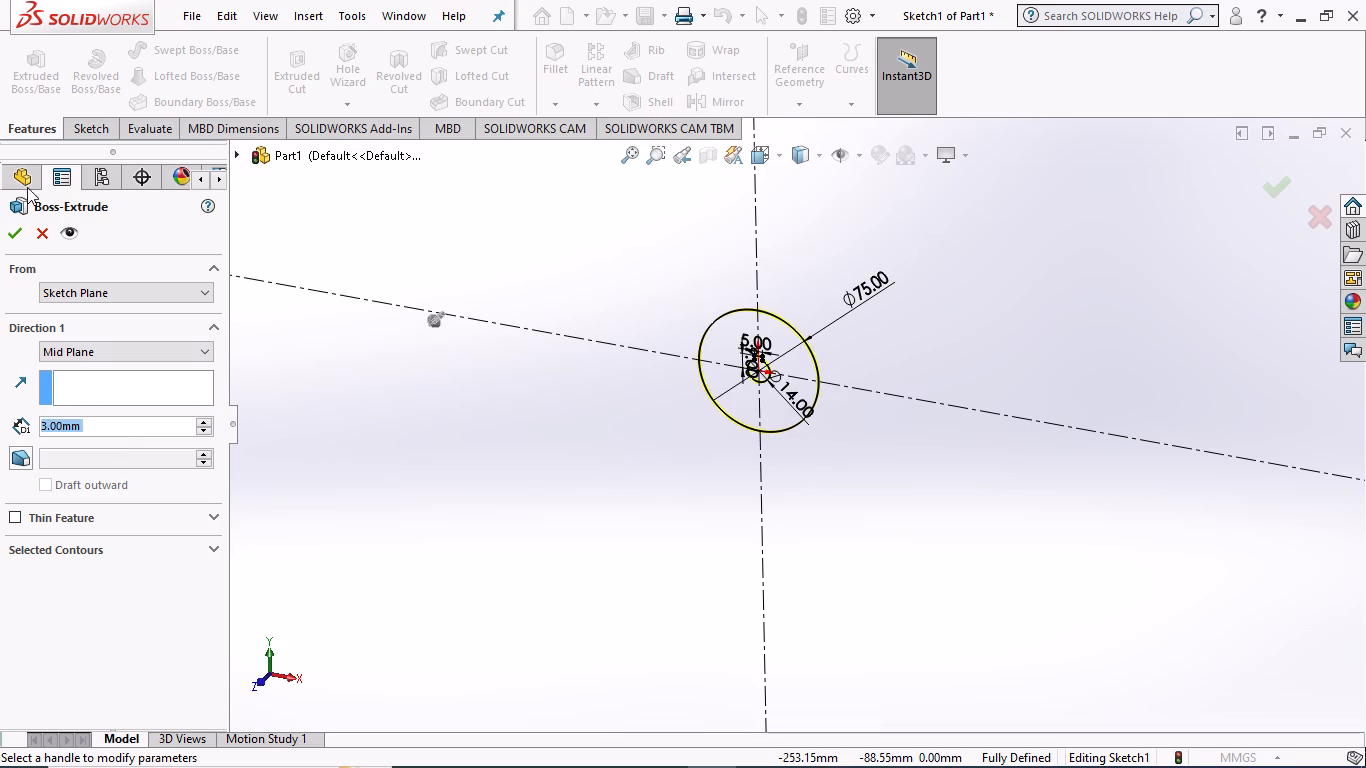
{"action": "left_click", "coordinate": [15, 228]}
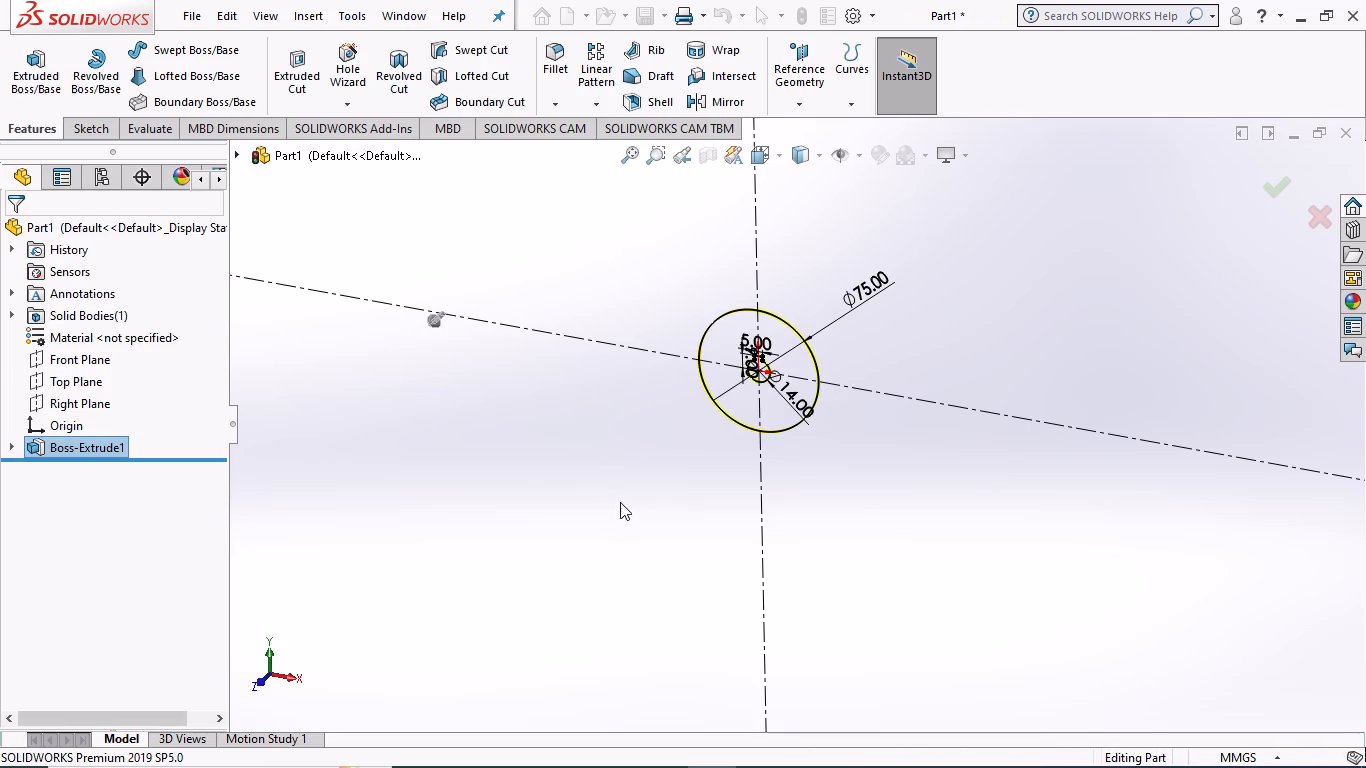
Start a new sketch on the front face of the extruded disc.
{"action": "scroll", "coordinate": [765, 390], "scroll_direction": "down", "scroll_amount": 3}
{"action": "left_click", "coordinate": [529, 438]}
{"action": "scroll", "coordinate": [787, 364], "scroll_direction": "down", "scroll_amount": 4}
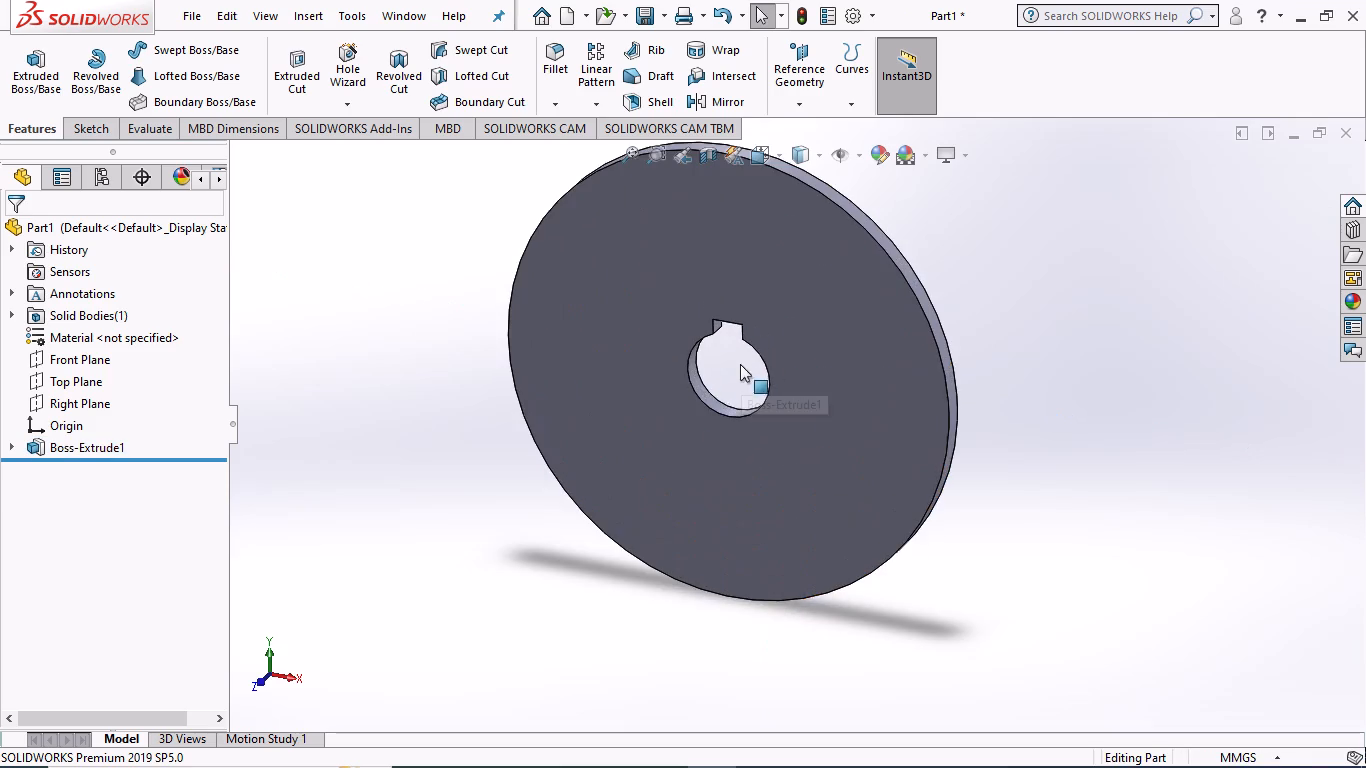
{"action": "scroll", "coordinate": [638, 385], "scroll_direction": "up", "scroll_amount": 2}
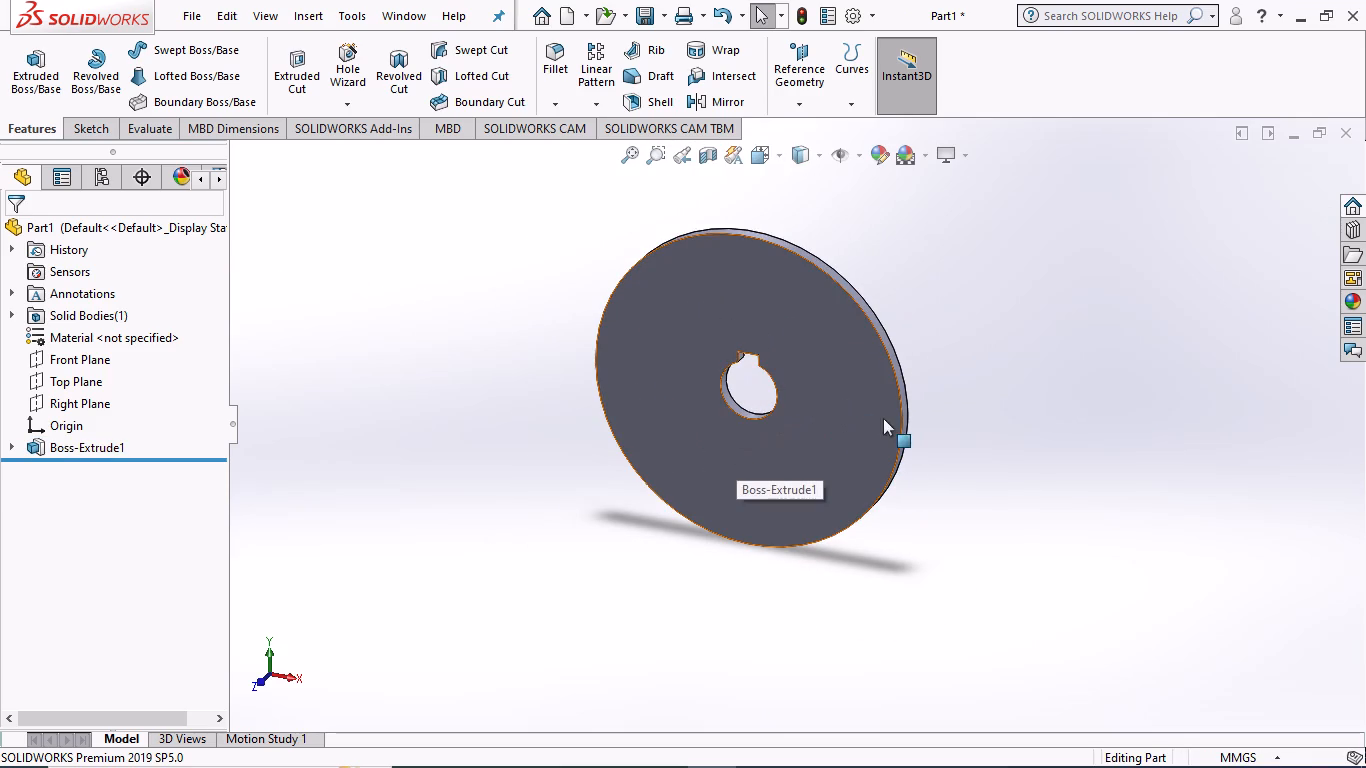
{"action": "left_click", "coordinate": [834, 386]}
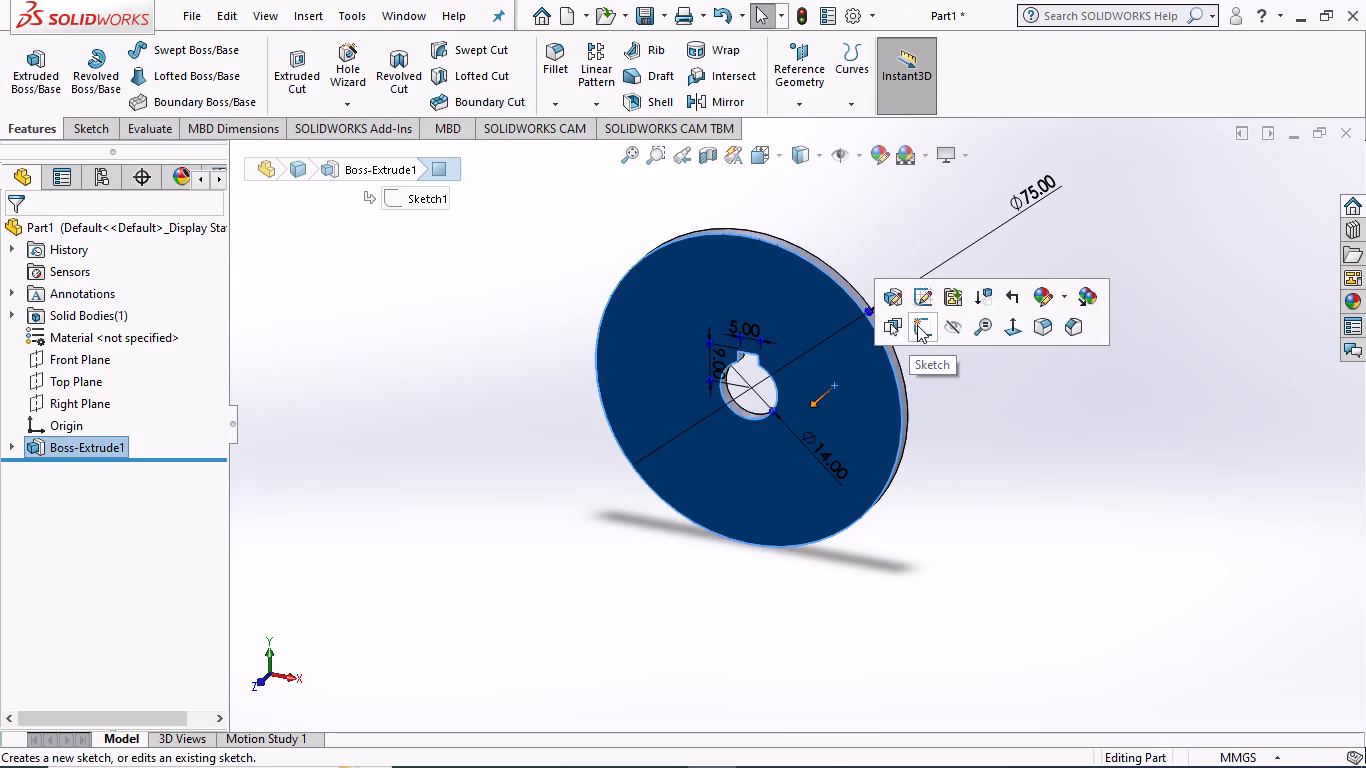
{"action": "left_click", "coordinate": [917, 325]}
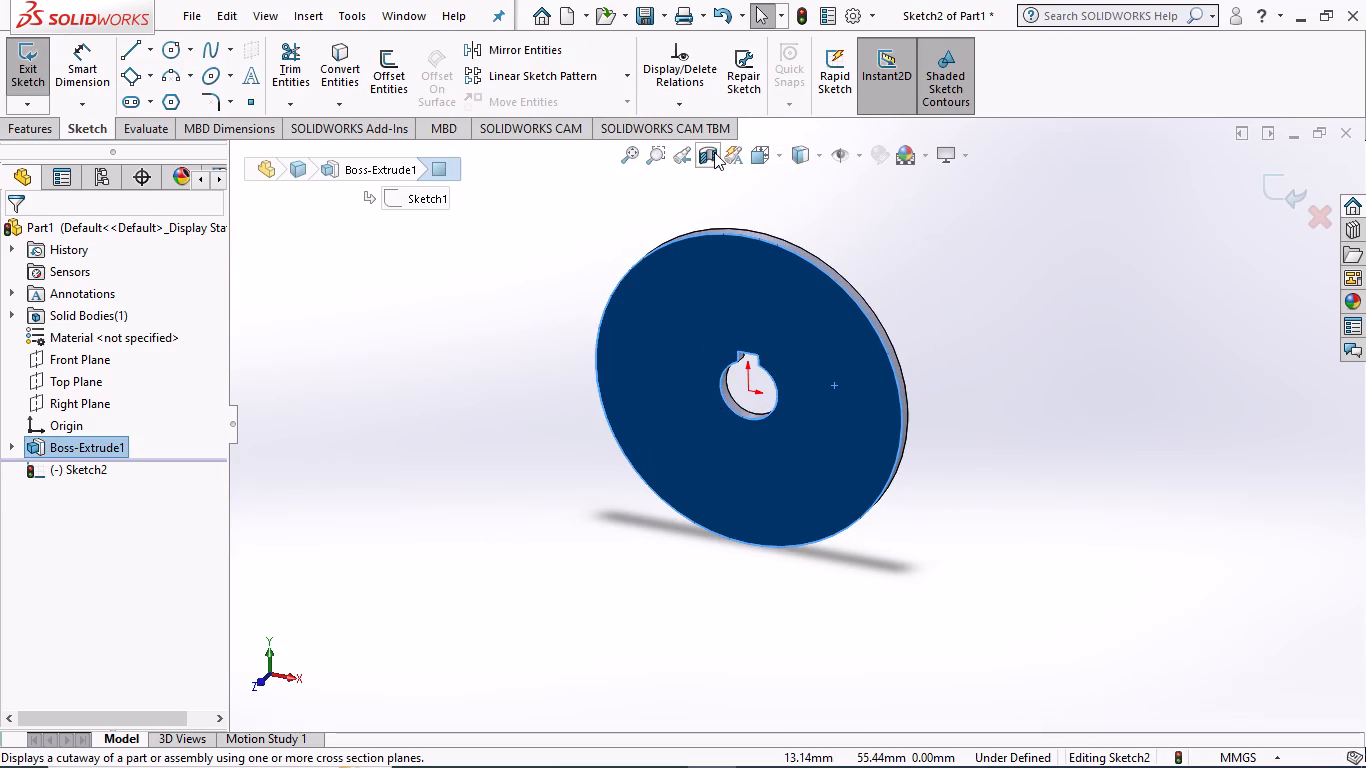
{"action": "left_click", "coordinate": [762, 155]}
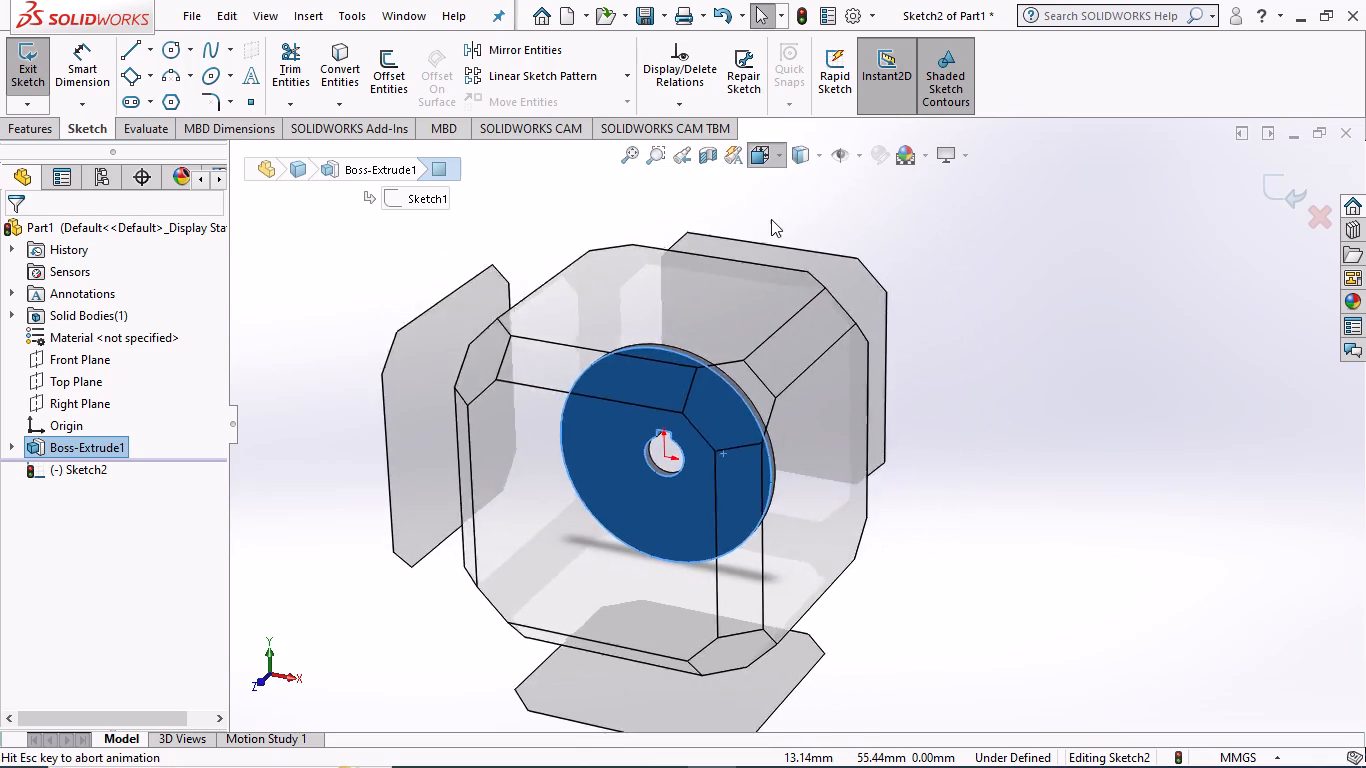
{"action": "left_click", "coordinate": [786, 240]}
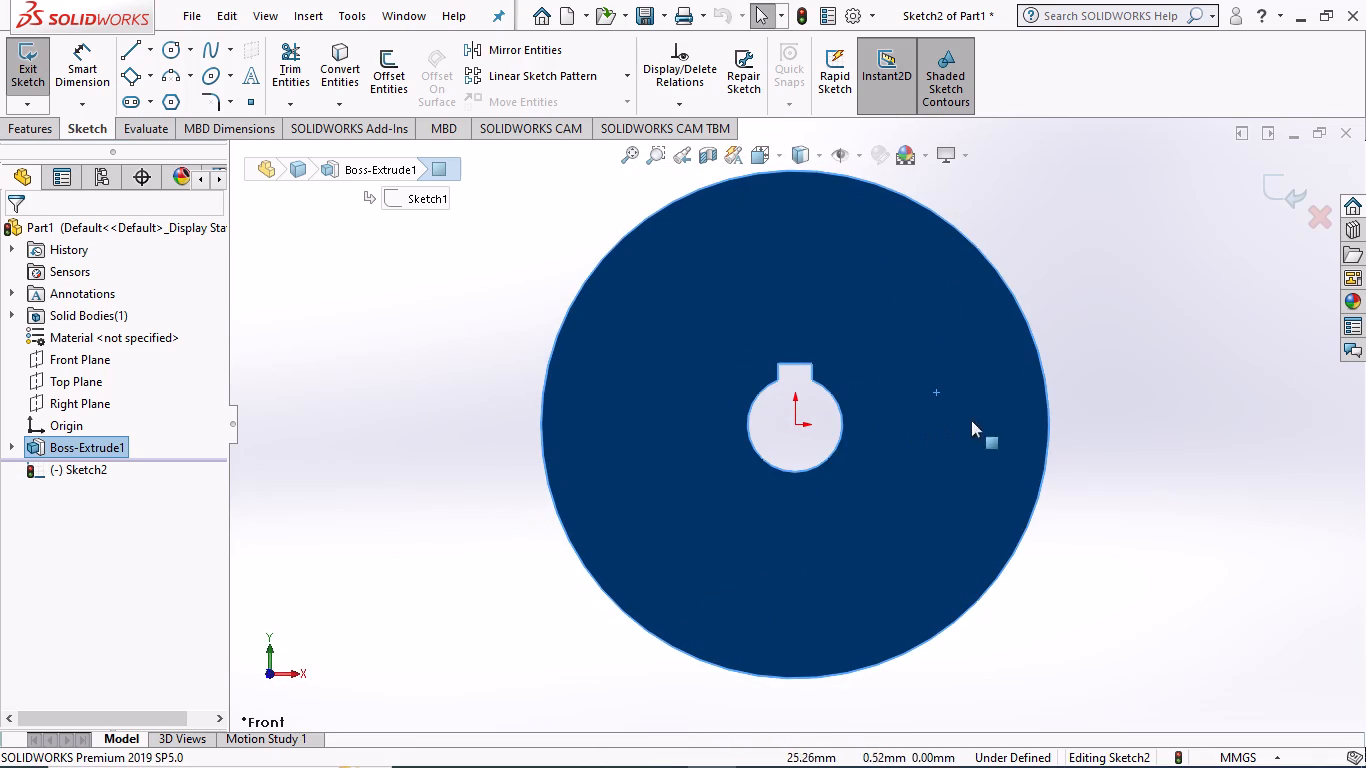
Sketch a circle centred on the origin around the keyed hole, with a radius of about 16.3 mm.
{"action": "left_click", "coordinate": [179, 50]}
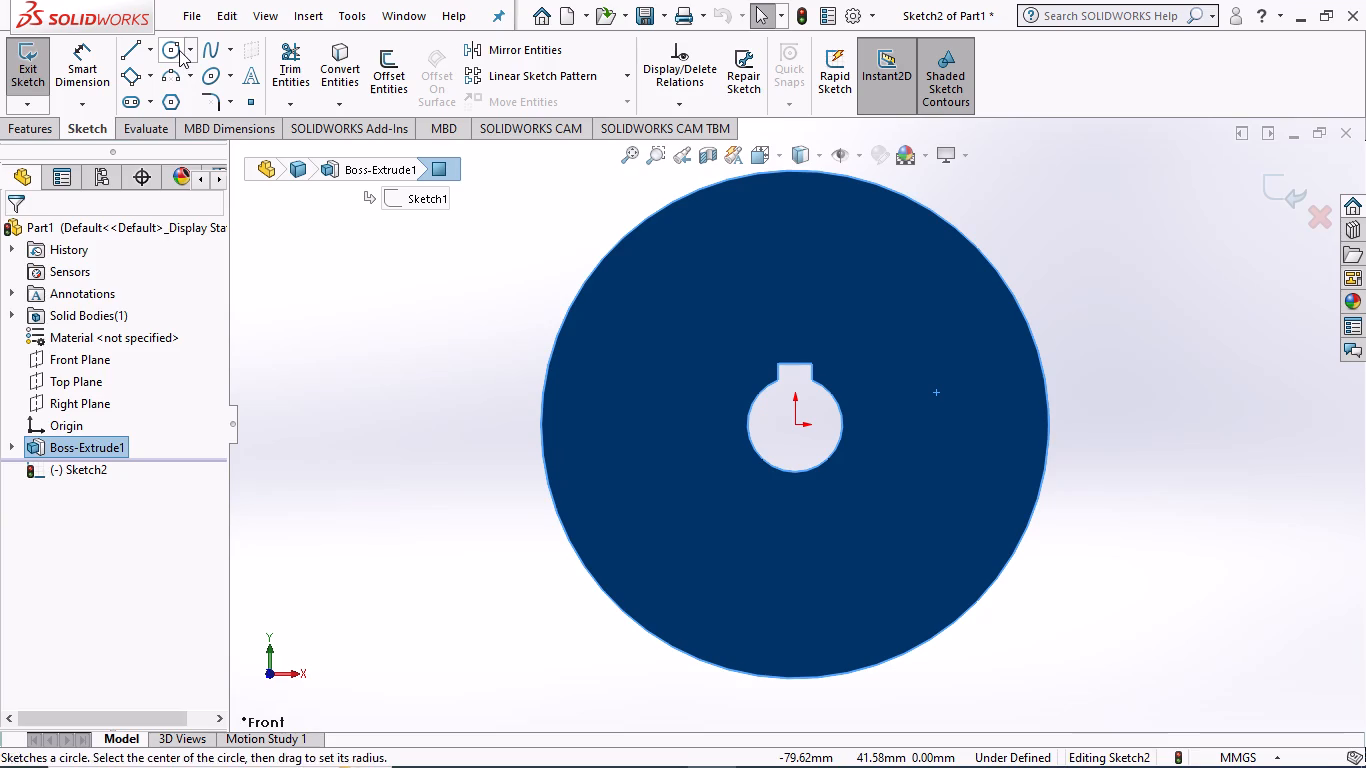
{"action": "left_click", "coordinate": [796, 425]}
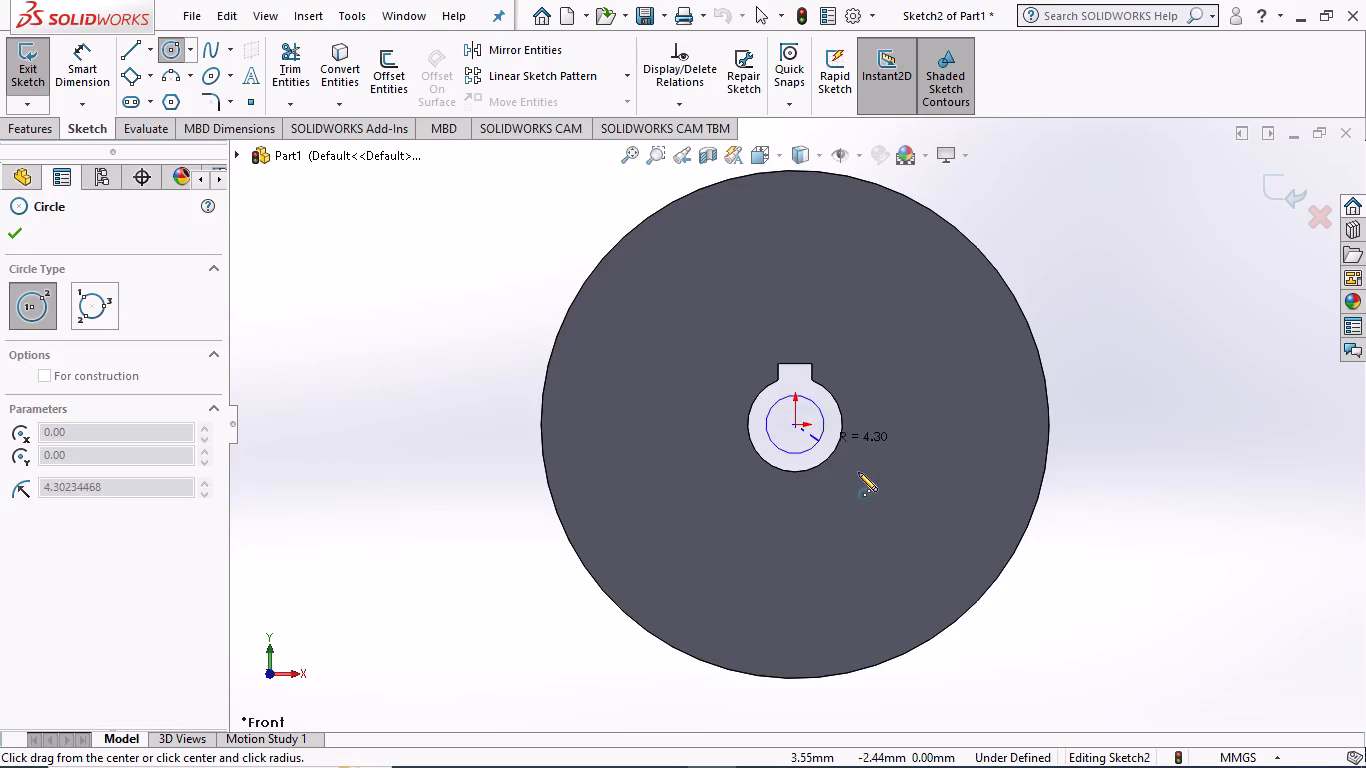
{"action": "left_click", "coordinate": [886, 487]}
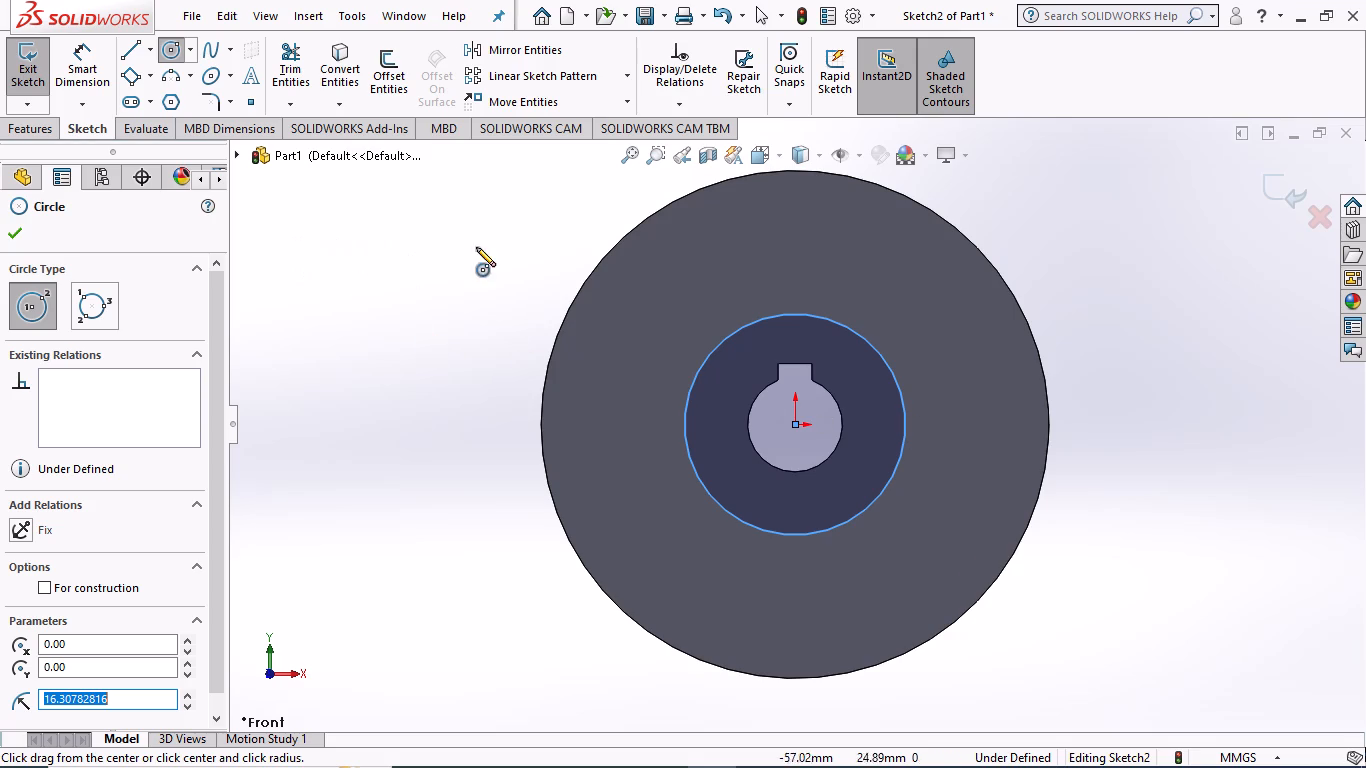
Dimension the new circle around the keyed hole to a diameter of 25 mm.
{"action": "left_click", "coordinate": [63, 61]}
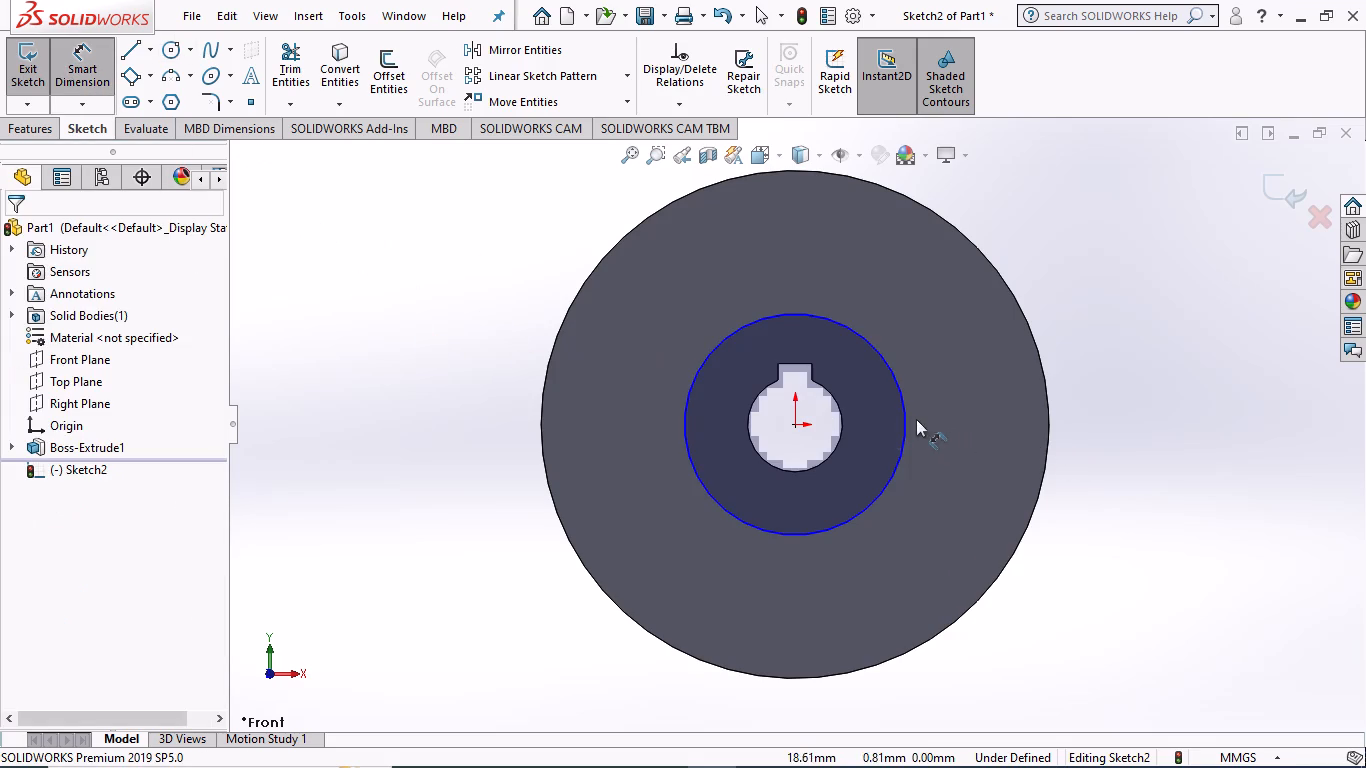
{"action": "left_click", "coordinate": [905, 409]}
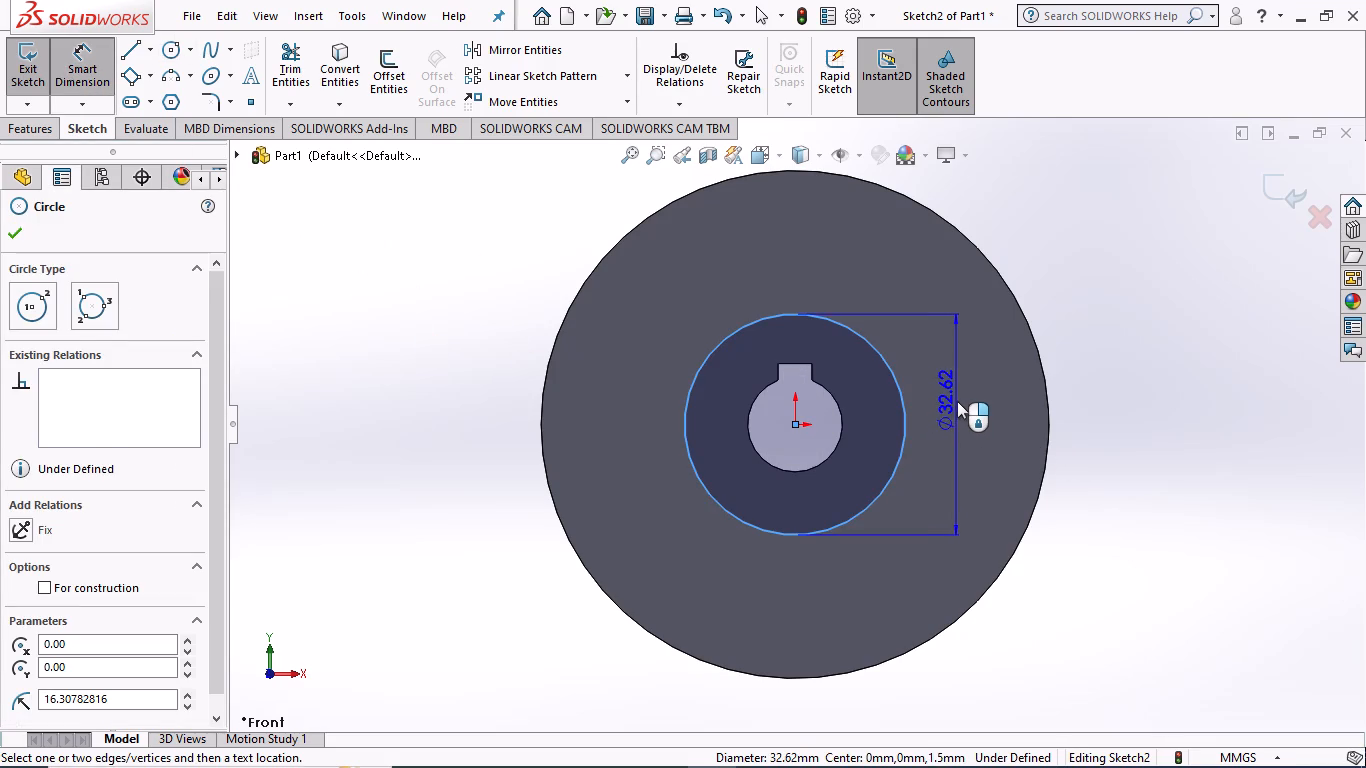
{"action": "left_click", "coordinate": [957, 401]}
{"action": "type", "text": "25"}
{"action": "key", "text": "Return"}
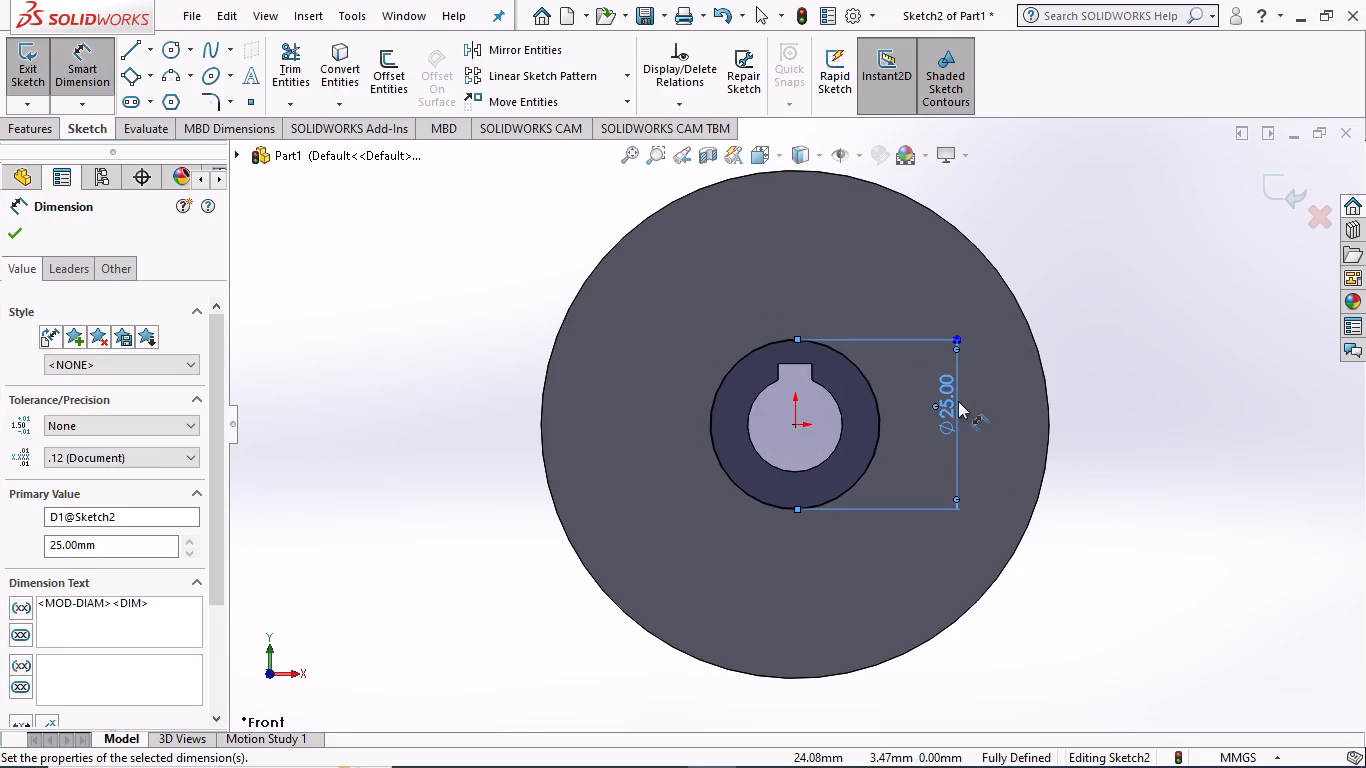
{"action": "left_click", "coordinate": [19, 231]}
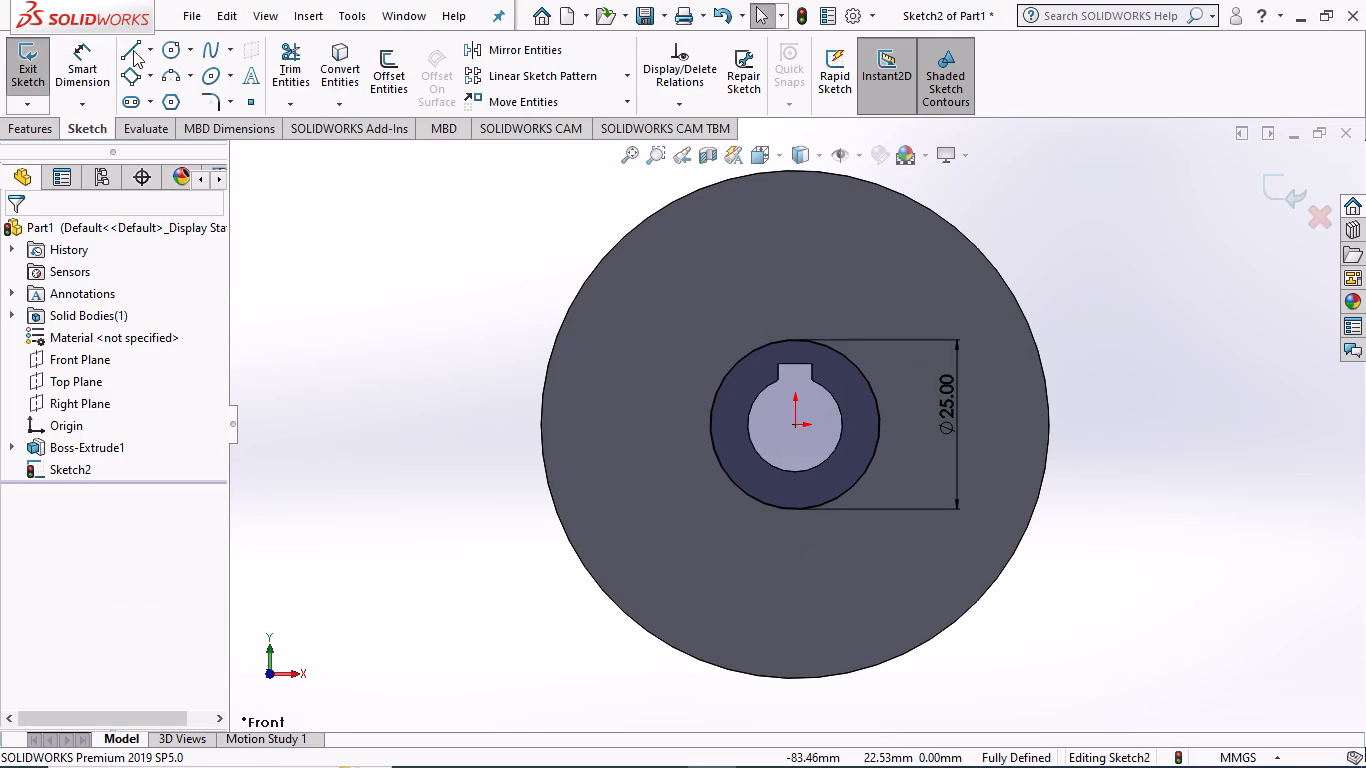
Convert the hole's arc edge and the keyway's three straight edges into sketch entities with Convert Entities.
{"action": "left_click", "coordinate": [337, 55]}
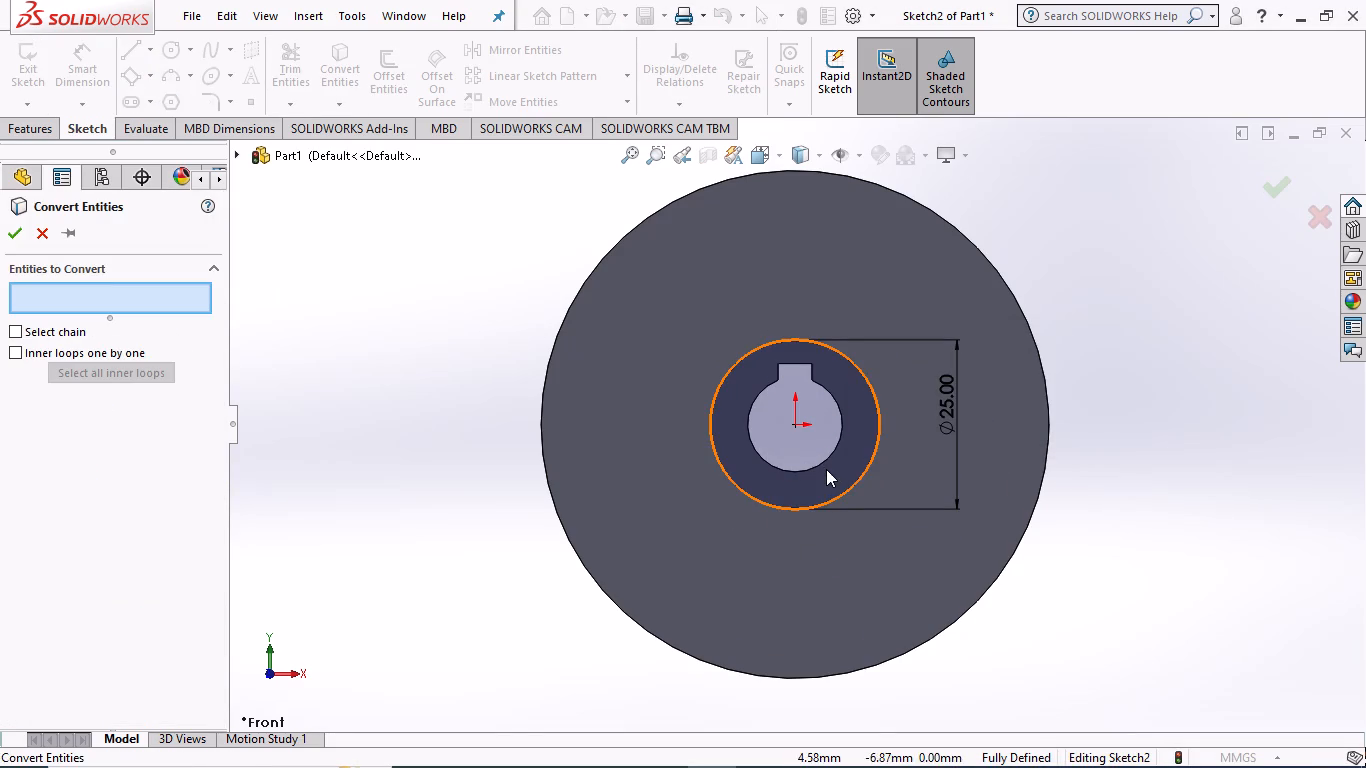
{"action": "left_click", "coordinate": [830, 456]}
{"action": "scroll", "coordinate": [809, 374], "scroll_direction": "down", "scroll_amount": 6}
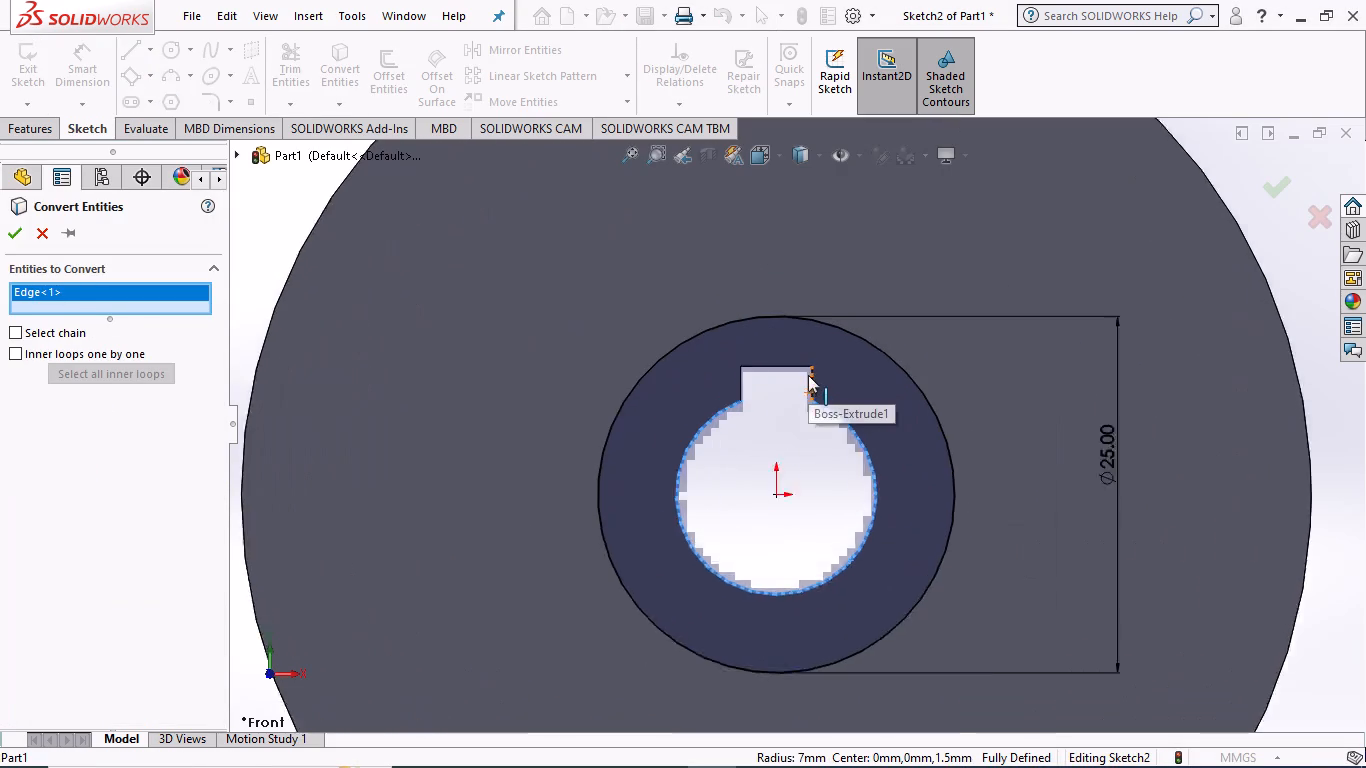
{"action": "left_click", "coordinate": [710, 394]}
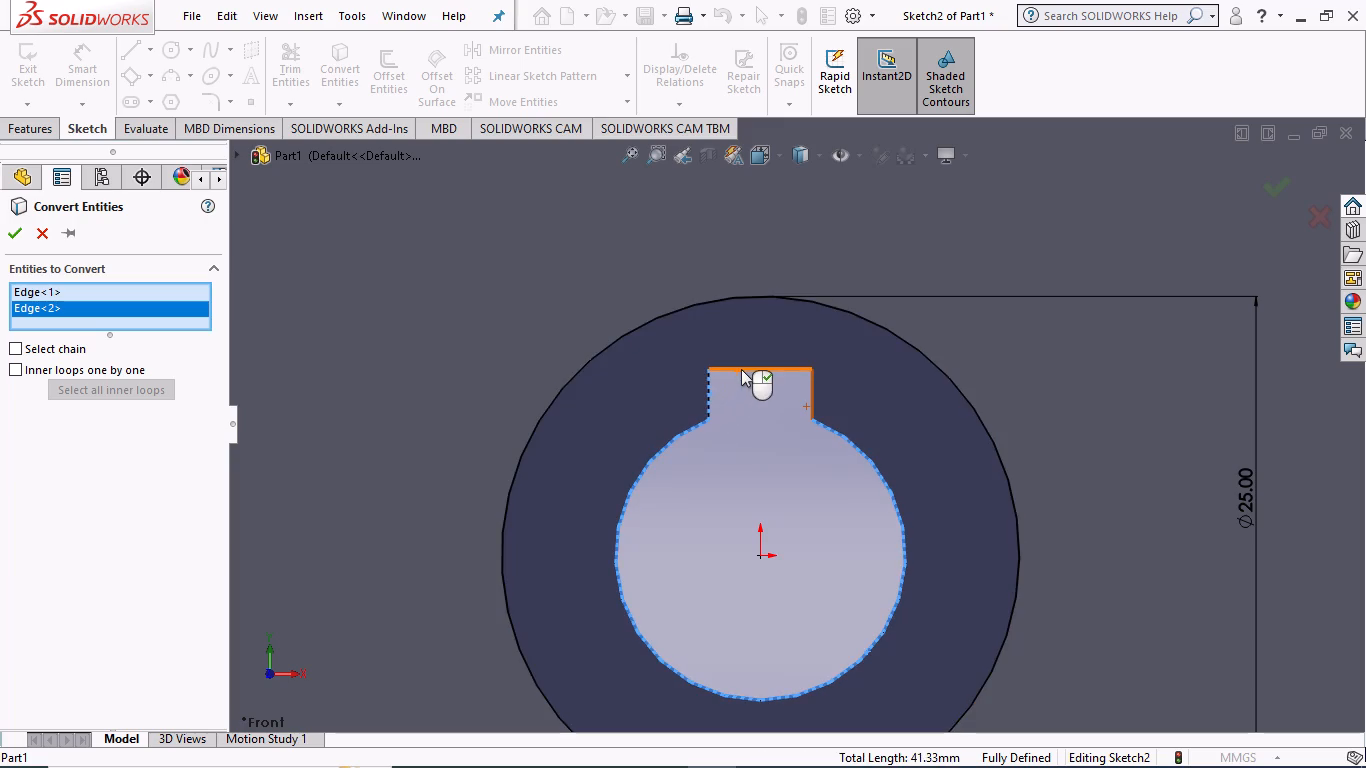
{"action": "left_click", "coordinate": [742, 368]}
{"action": "left_click", "coordinate": [811, 390]}
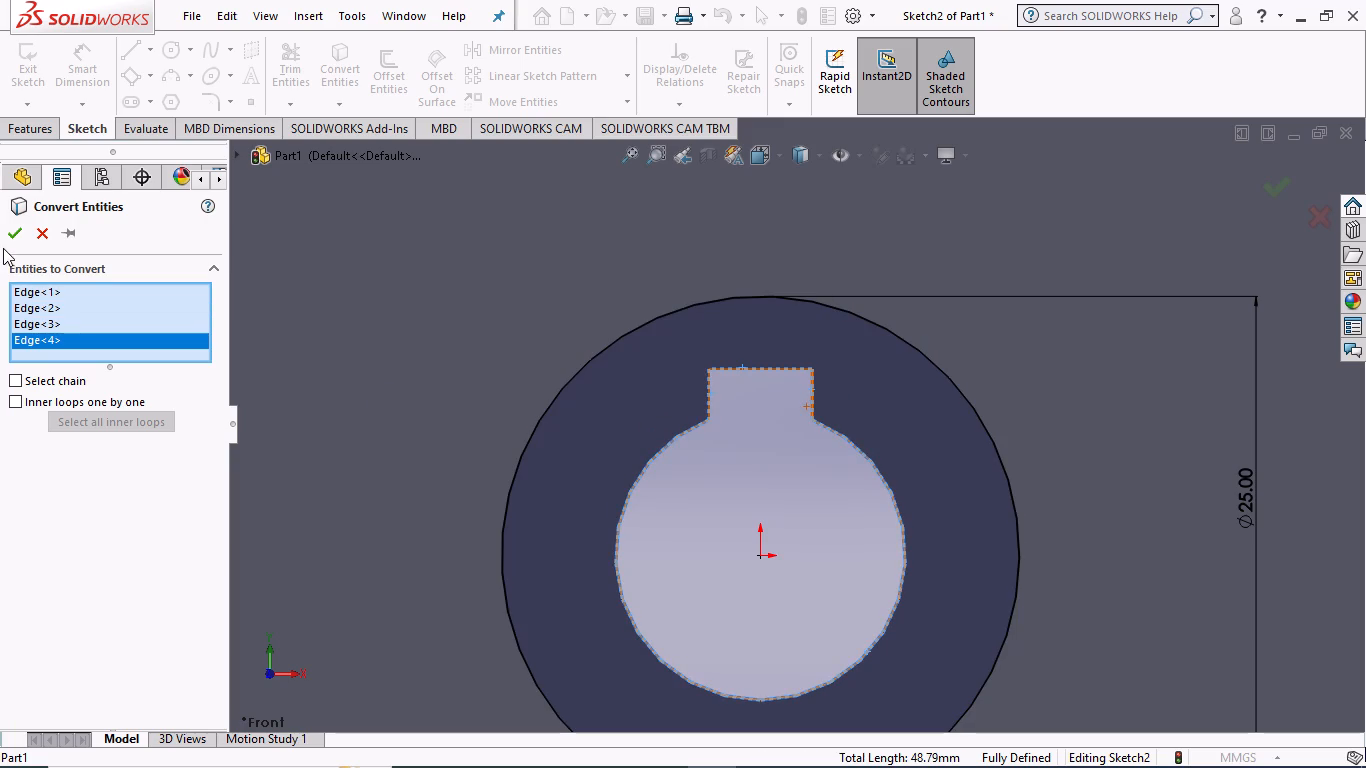
{"action": "left_click", "coordinate": [14, 231]}
{"action": "scroll", "coordinate": [583, 453], "scroll_direction": "up", "scroll_amount": 4}
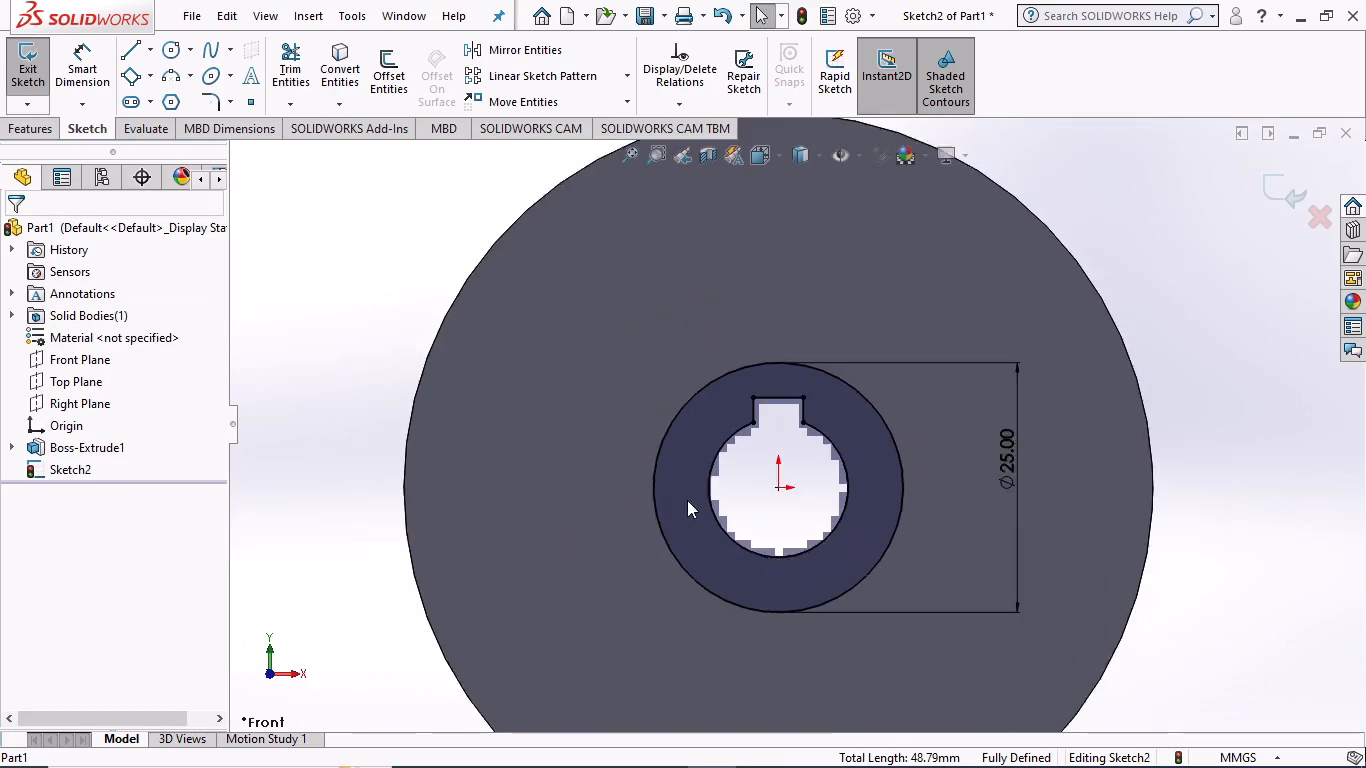
{"action": "scroll", "coordinate": [687, 500], "scroll_direction": "up", "scroll_amount": 2}
{"action": "left_click", "coordinate": [396, 314]}
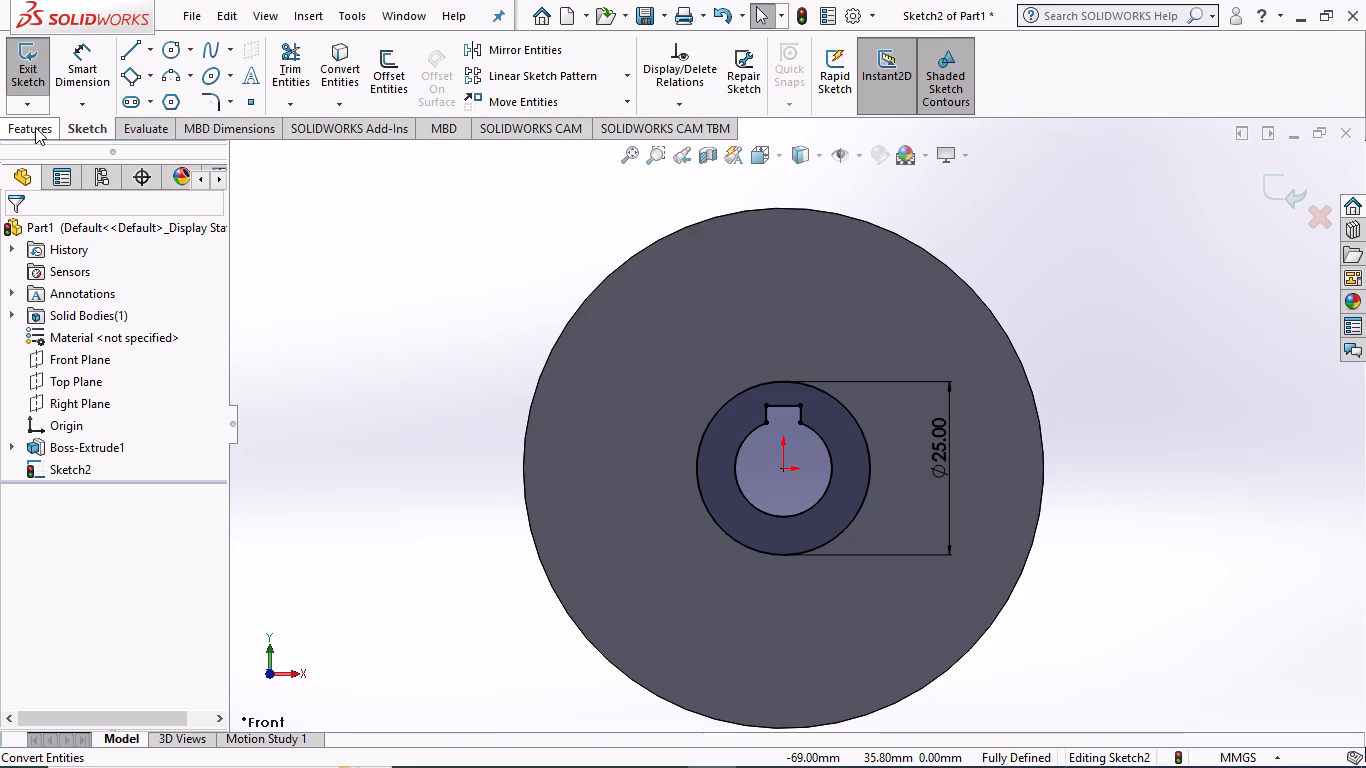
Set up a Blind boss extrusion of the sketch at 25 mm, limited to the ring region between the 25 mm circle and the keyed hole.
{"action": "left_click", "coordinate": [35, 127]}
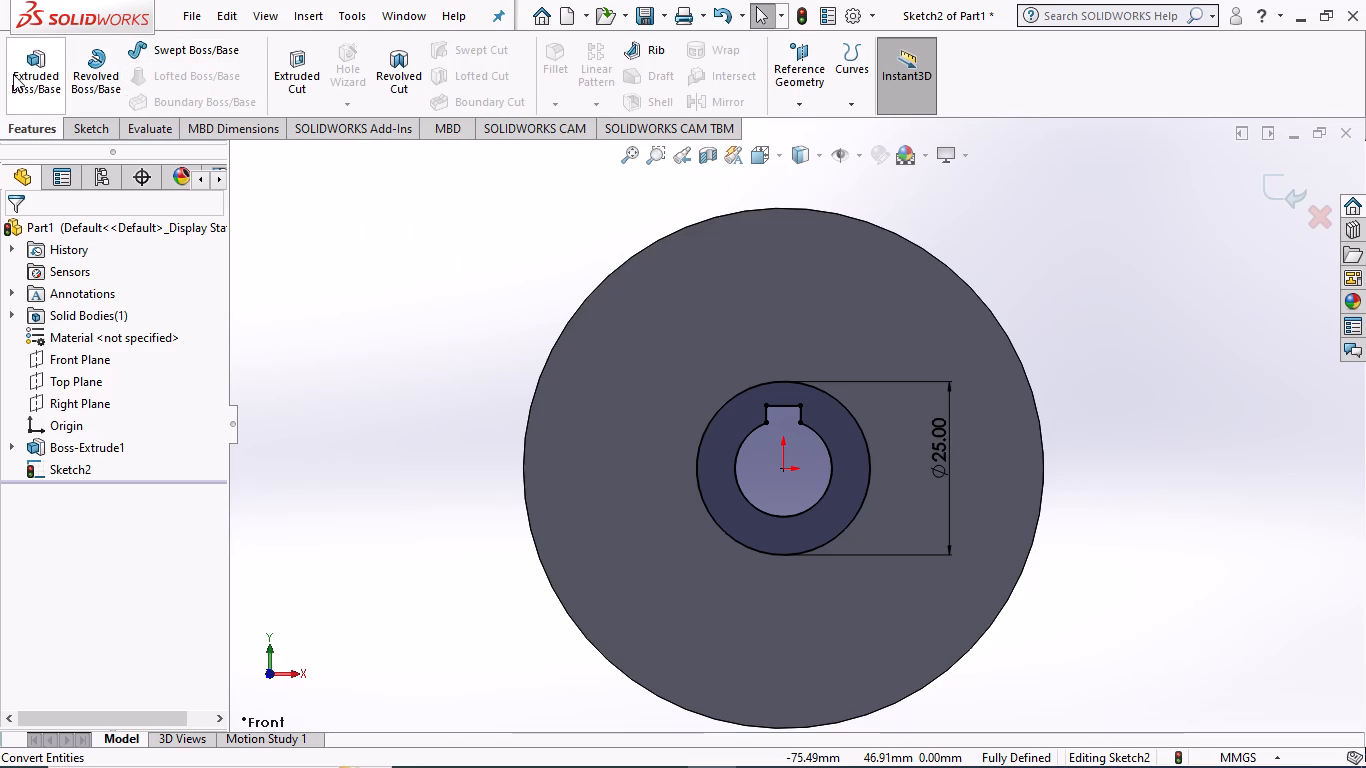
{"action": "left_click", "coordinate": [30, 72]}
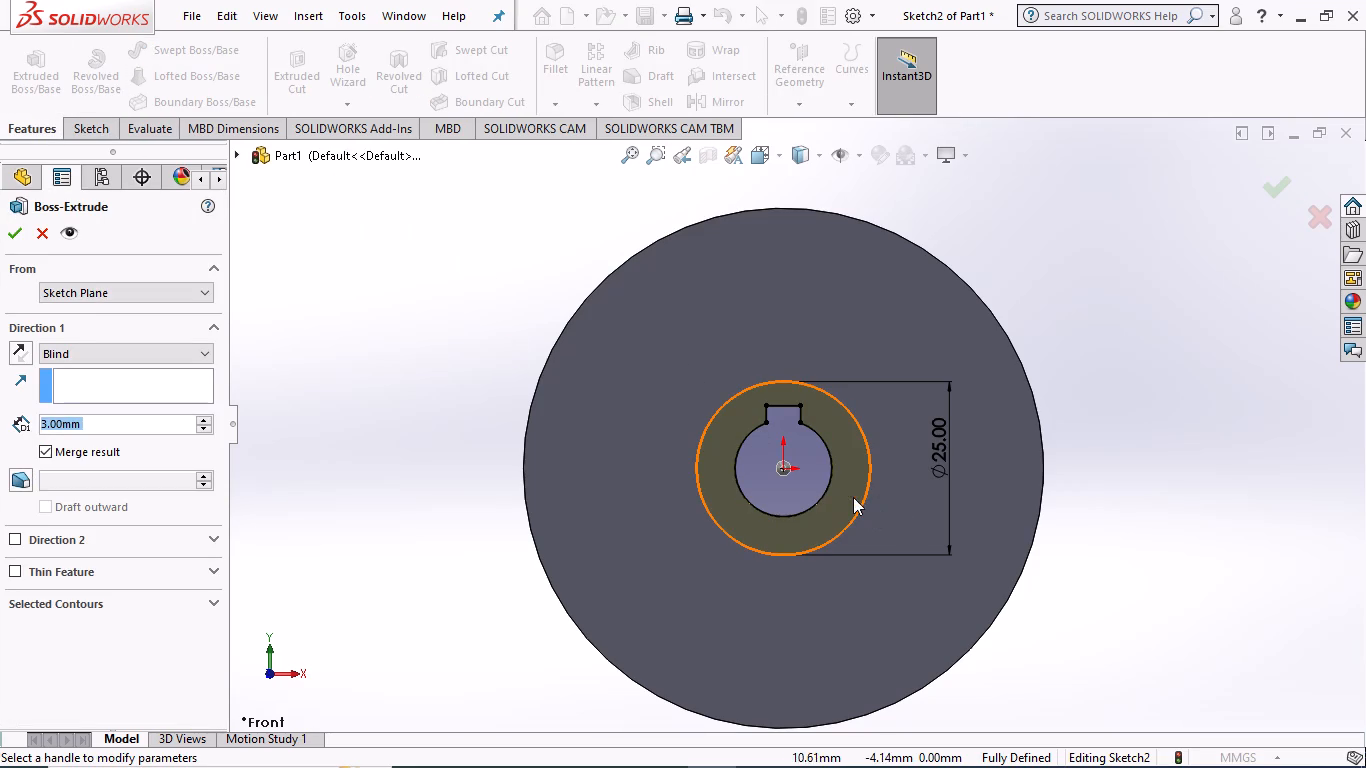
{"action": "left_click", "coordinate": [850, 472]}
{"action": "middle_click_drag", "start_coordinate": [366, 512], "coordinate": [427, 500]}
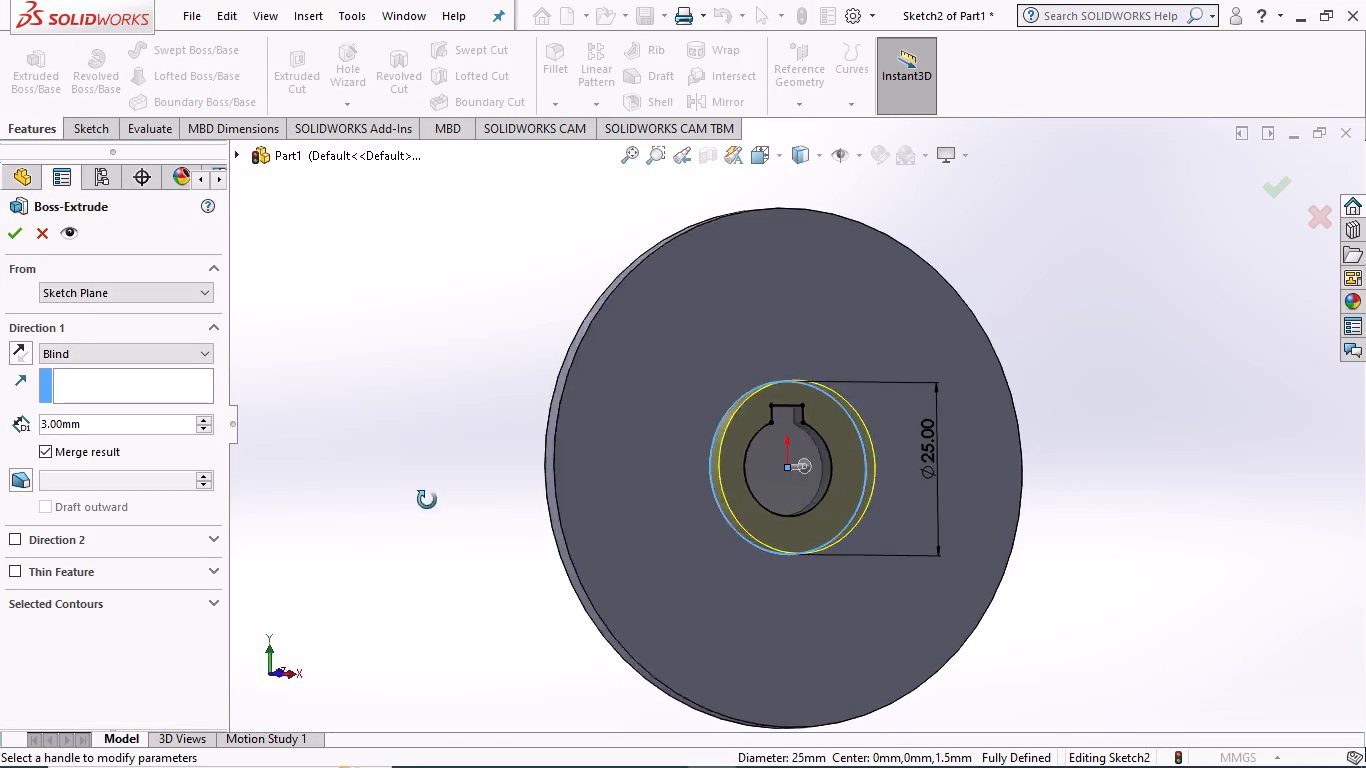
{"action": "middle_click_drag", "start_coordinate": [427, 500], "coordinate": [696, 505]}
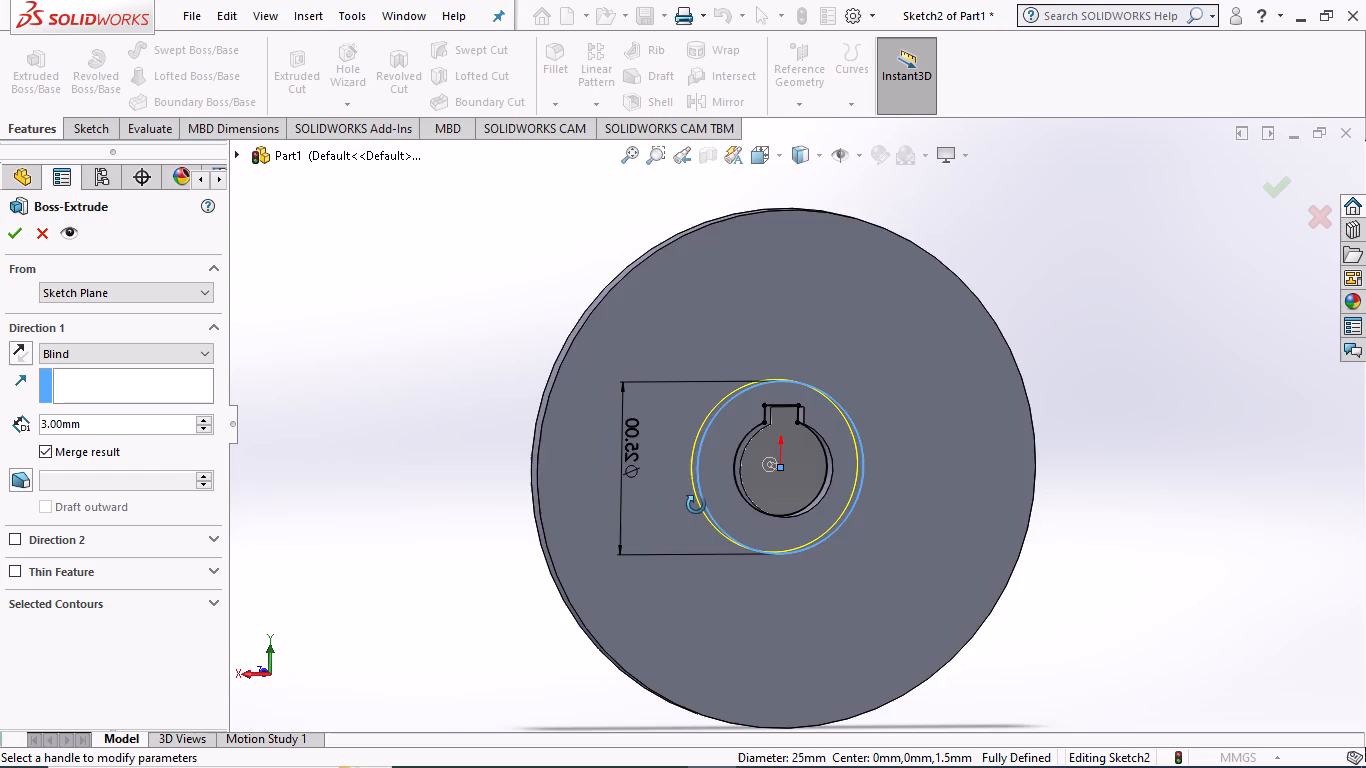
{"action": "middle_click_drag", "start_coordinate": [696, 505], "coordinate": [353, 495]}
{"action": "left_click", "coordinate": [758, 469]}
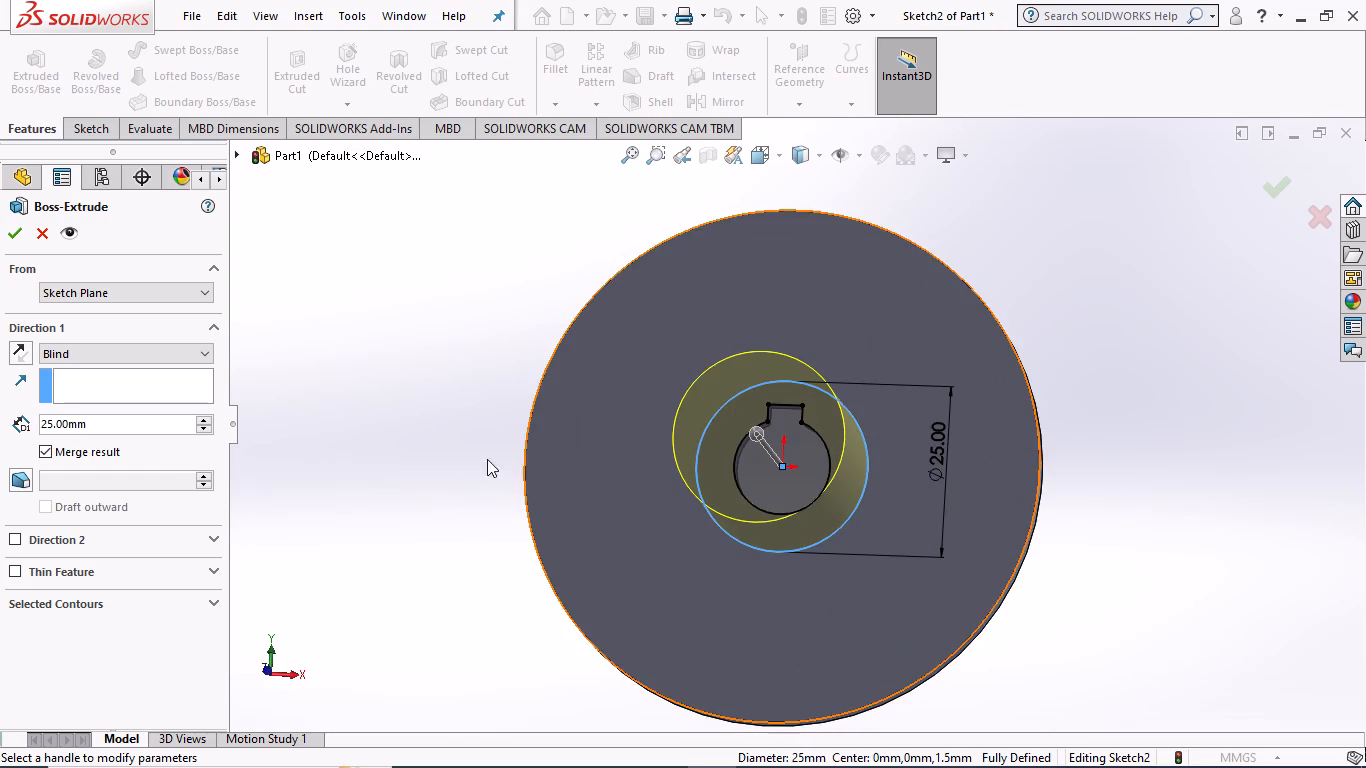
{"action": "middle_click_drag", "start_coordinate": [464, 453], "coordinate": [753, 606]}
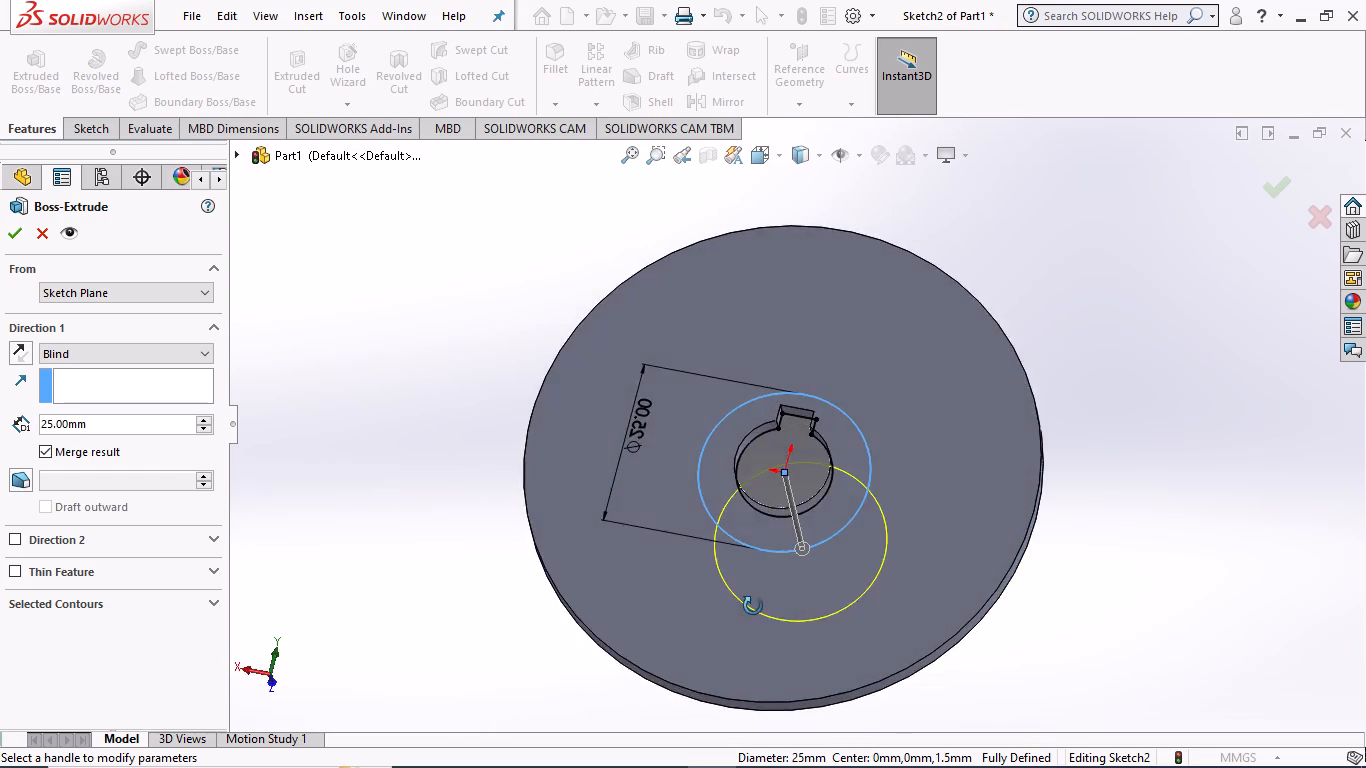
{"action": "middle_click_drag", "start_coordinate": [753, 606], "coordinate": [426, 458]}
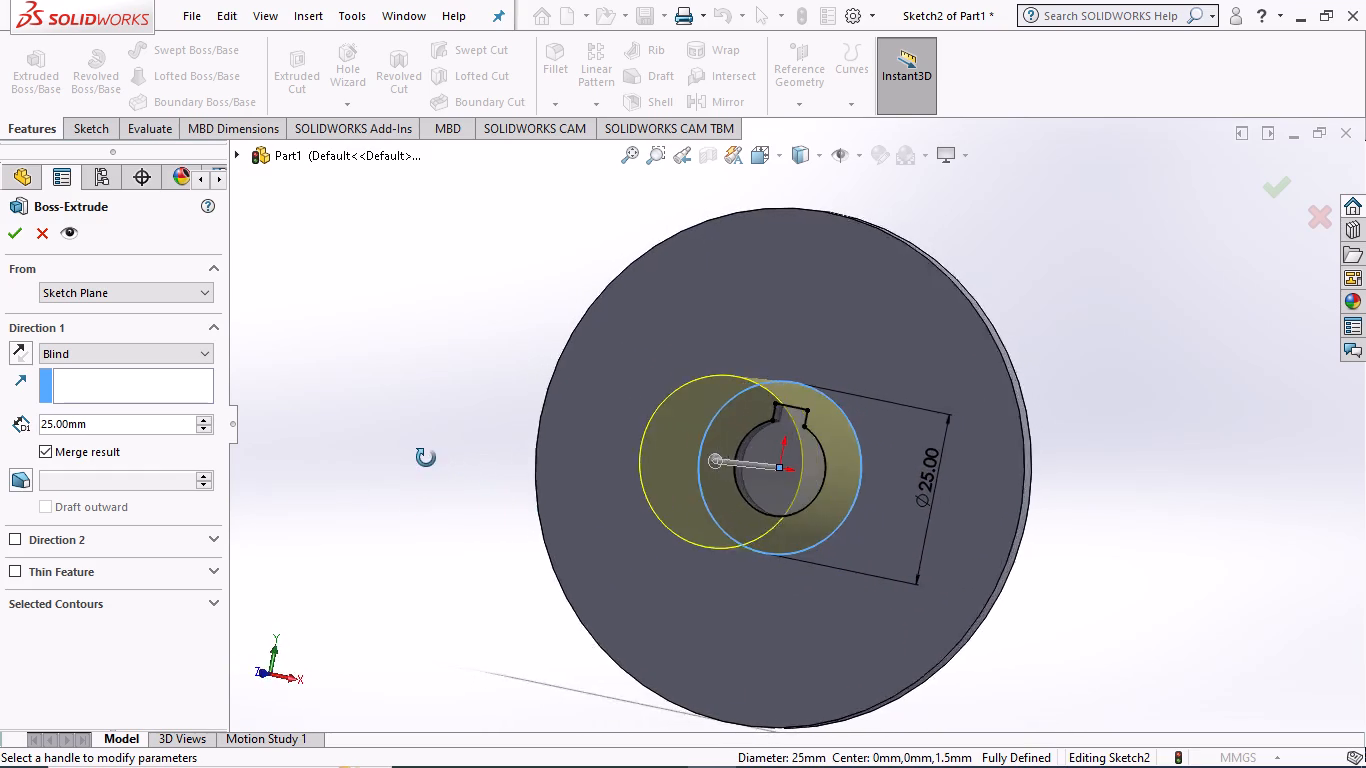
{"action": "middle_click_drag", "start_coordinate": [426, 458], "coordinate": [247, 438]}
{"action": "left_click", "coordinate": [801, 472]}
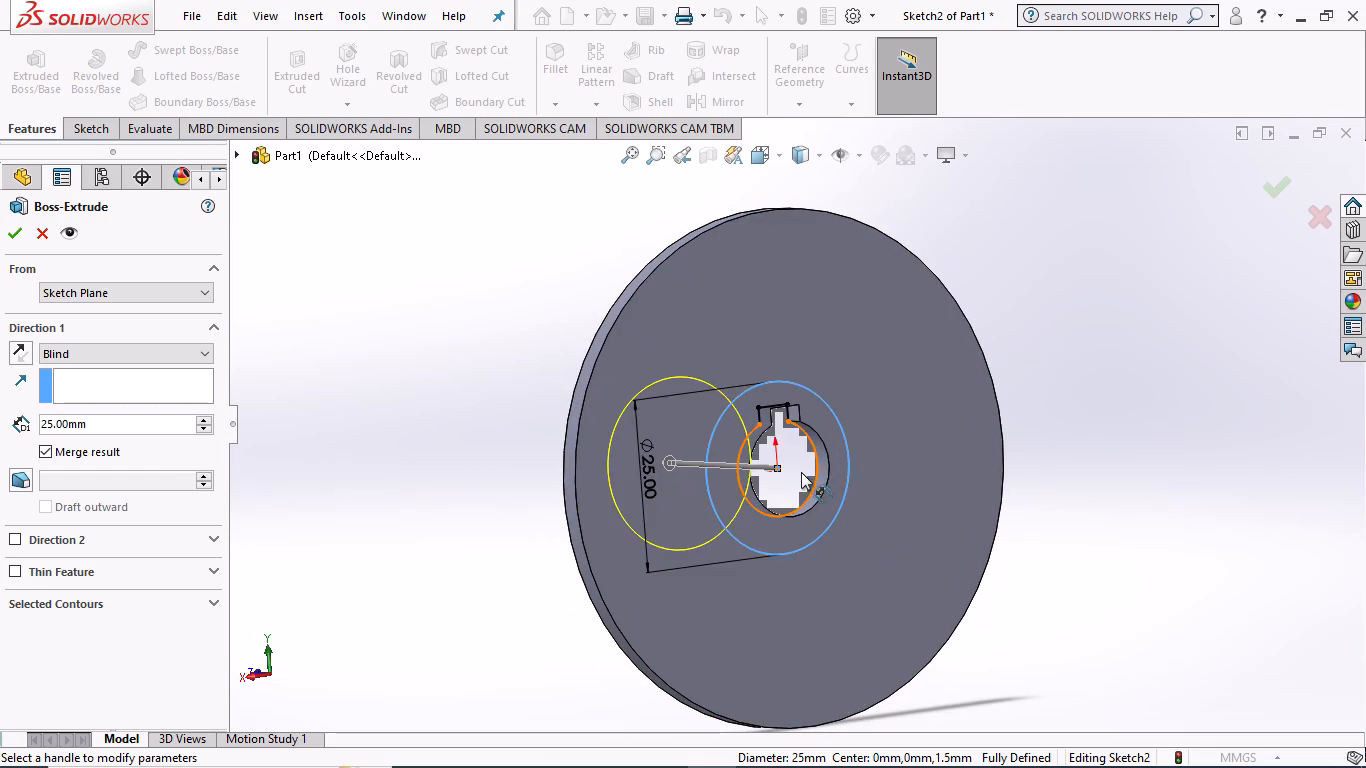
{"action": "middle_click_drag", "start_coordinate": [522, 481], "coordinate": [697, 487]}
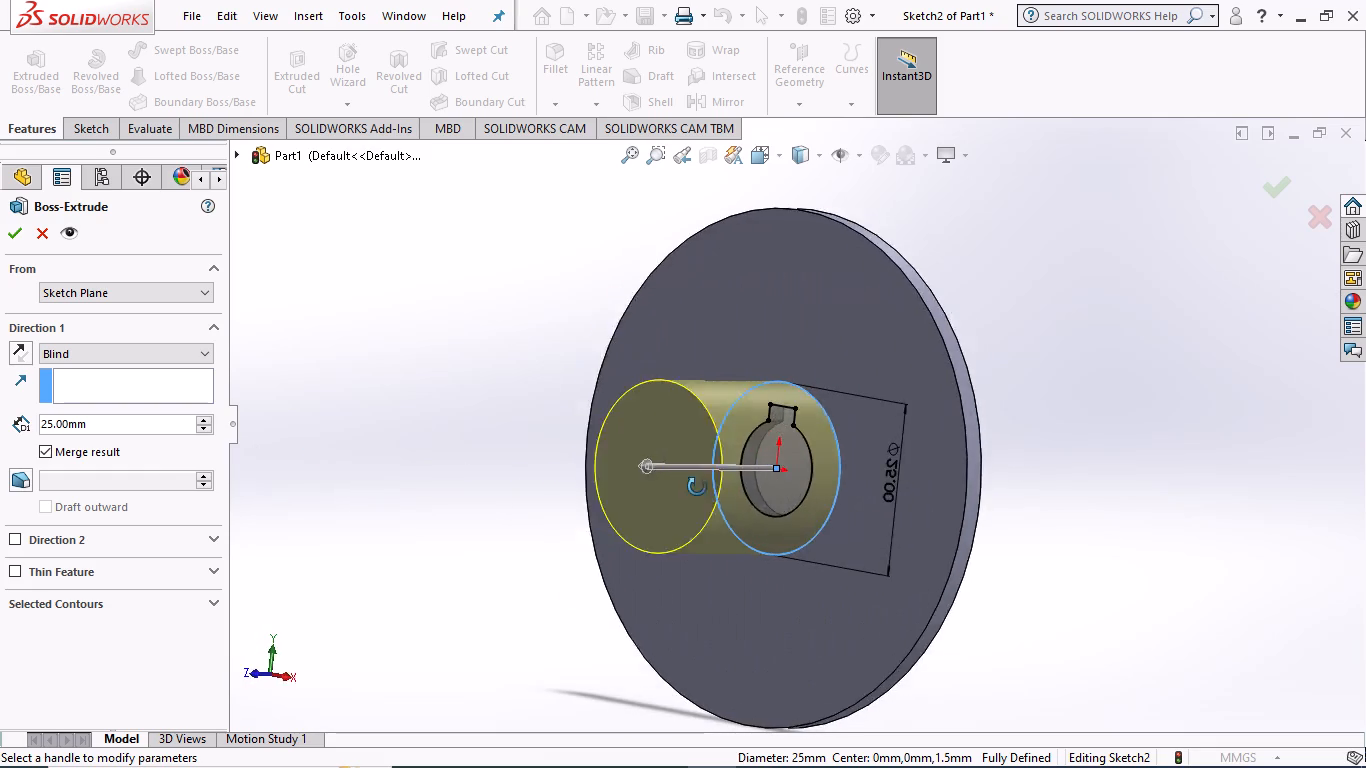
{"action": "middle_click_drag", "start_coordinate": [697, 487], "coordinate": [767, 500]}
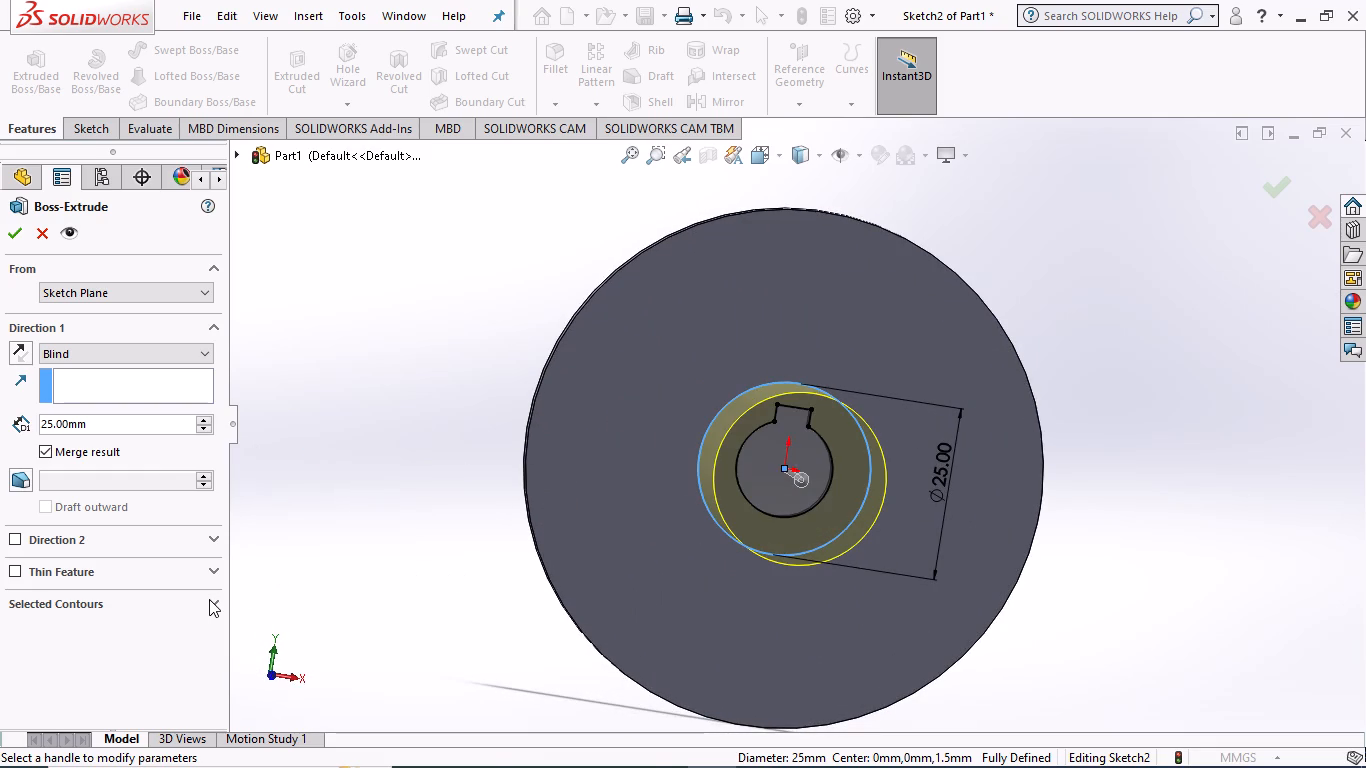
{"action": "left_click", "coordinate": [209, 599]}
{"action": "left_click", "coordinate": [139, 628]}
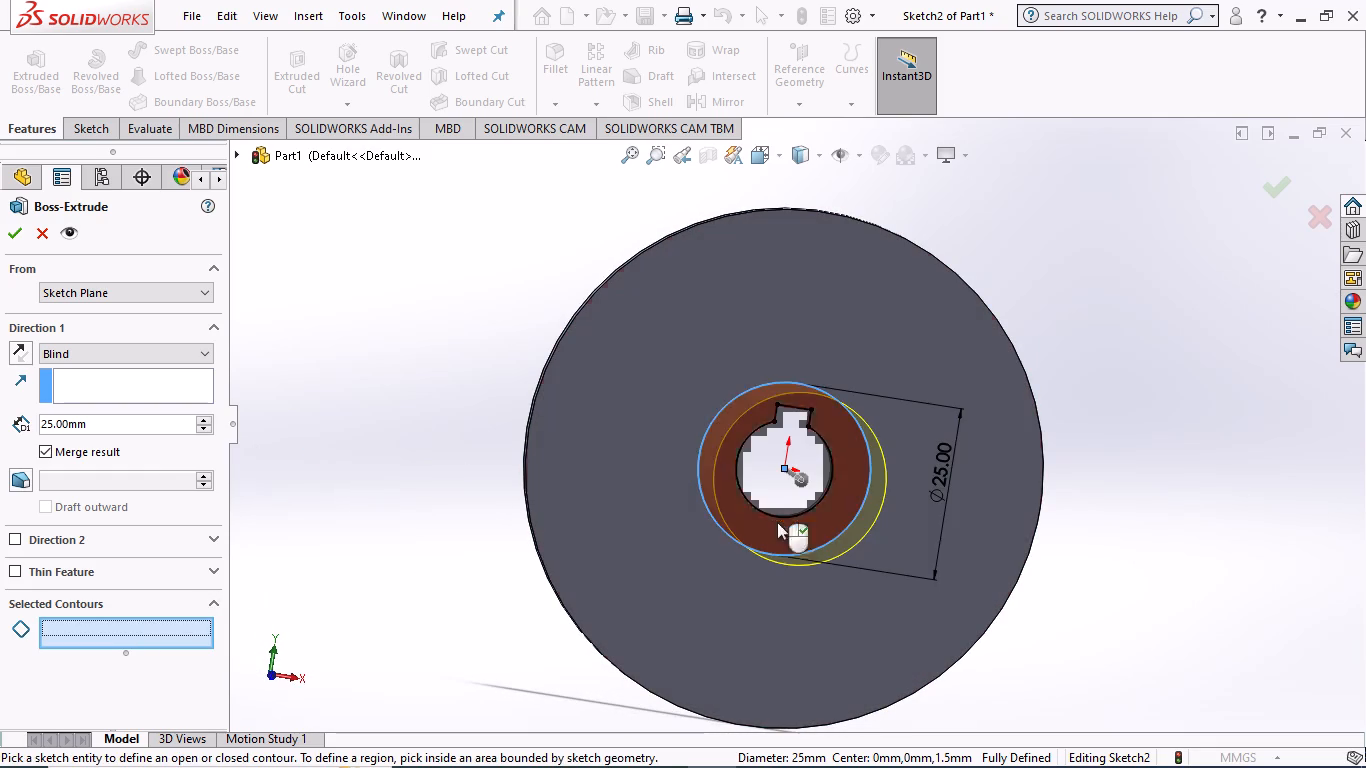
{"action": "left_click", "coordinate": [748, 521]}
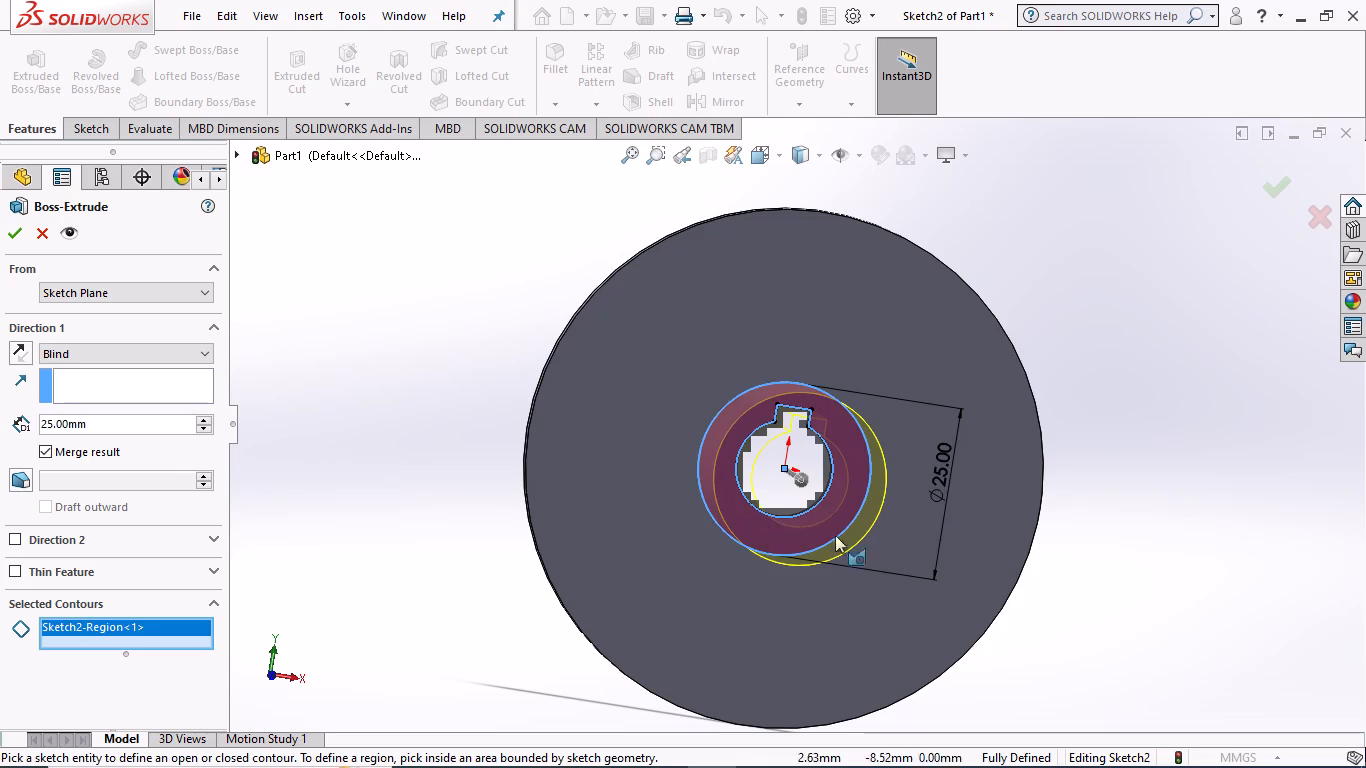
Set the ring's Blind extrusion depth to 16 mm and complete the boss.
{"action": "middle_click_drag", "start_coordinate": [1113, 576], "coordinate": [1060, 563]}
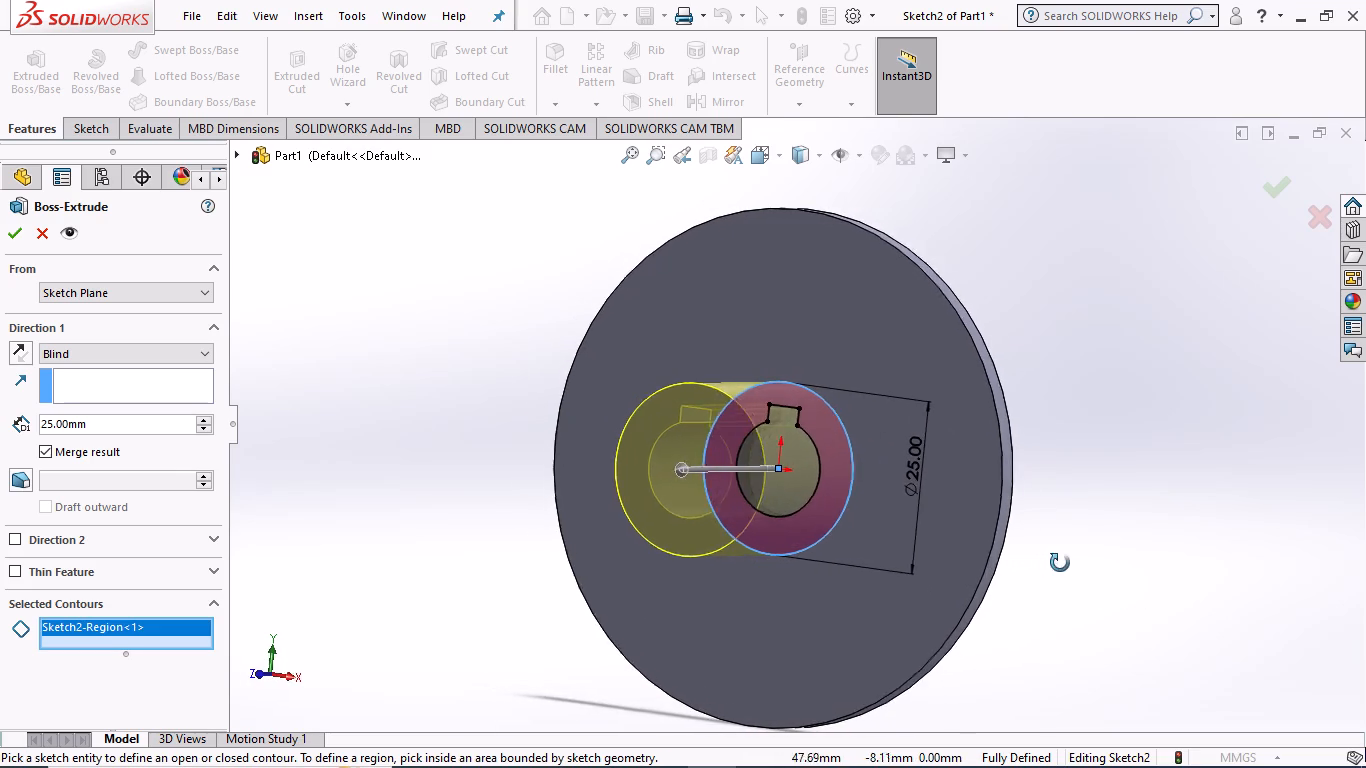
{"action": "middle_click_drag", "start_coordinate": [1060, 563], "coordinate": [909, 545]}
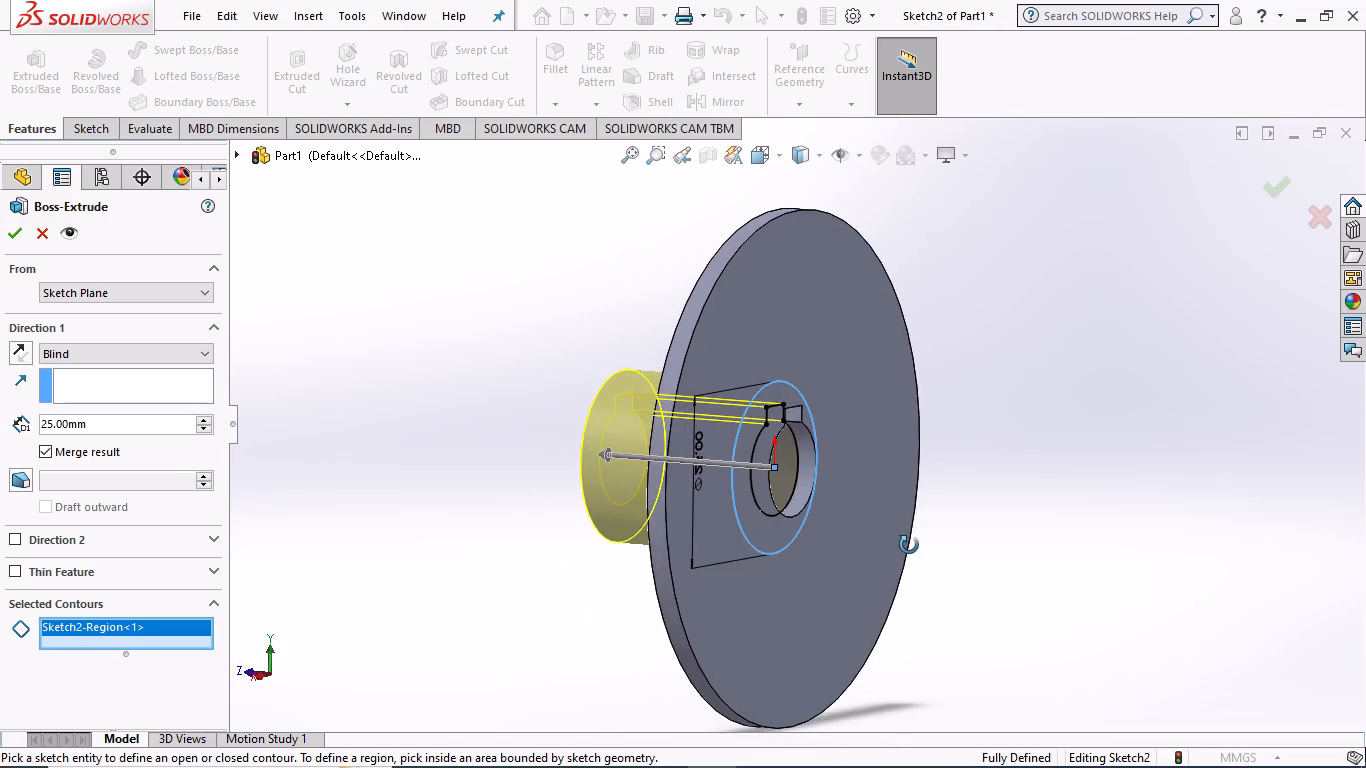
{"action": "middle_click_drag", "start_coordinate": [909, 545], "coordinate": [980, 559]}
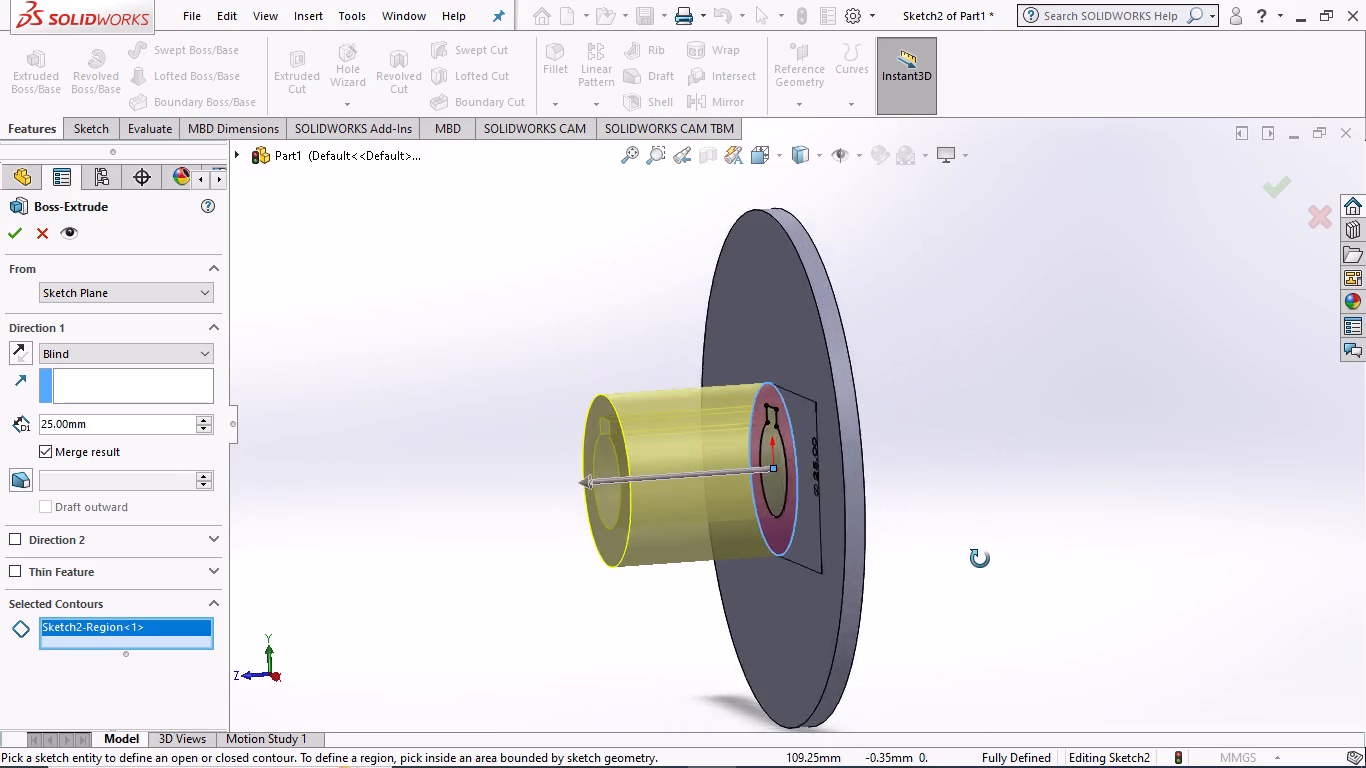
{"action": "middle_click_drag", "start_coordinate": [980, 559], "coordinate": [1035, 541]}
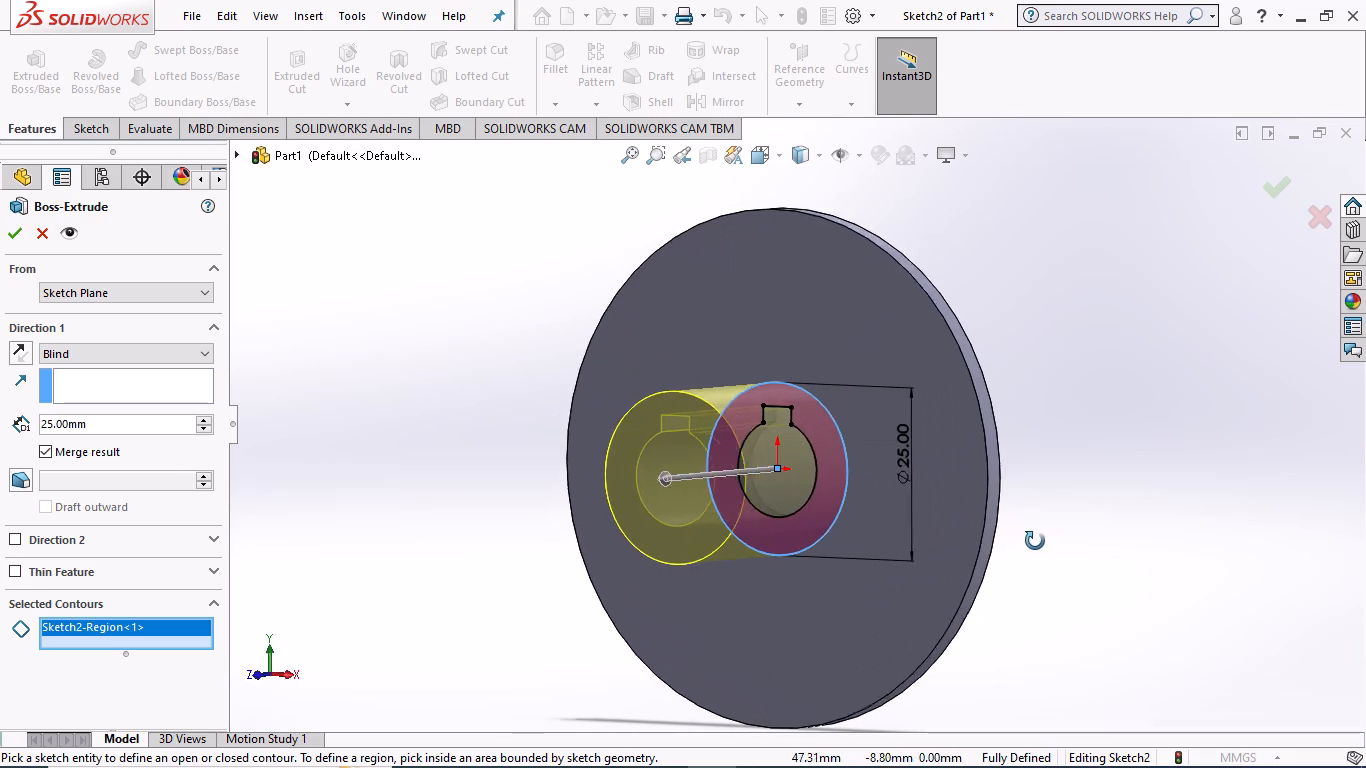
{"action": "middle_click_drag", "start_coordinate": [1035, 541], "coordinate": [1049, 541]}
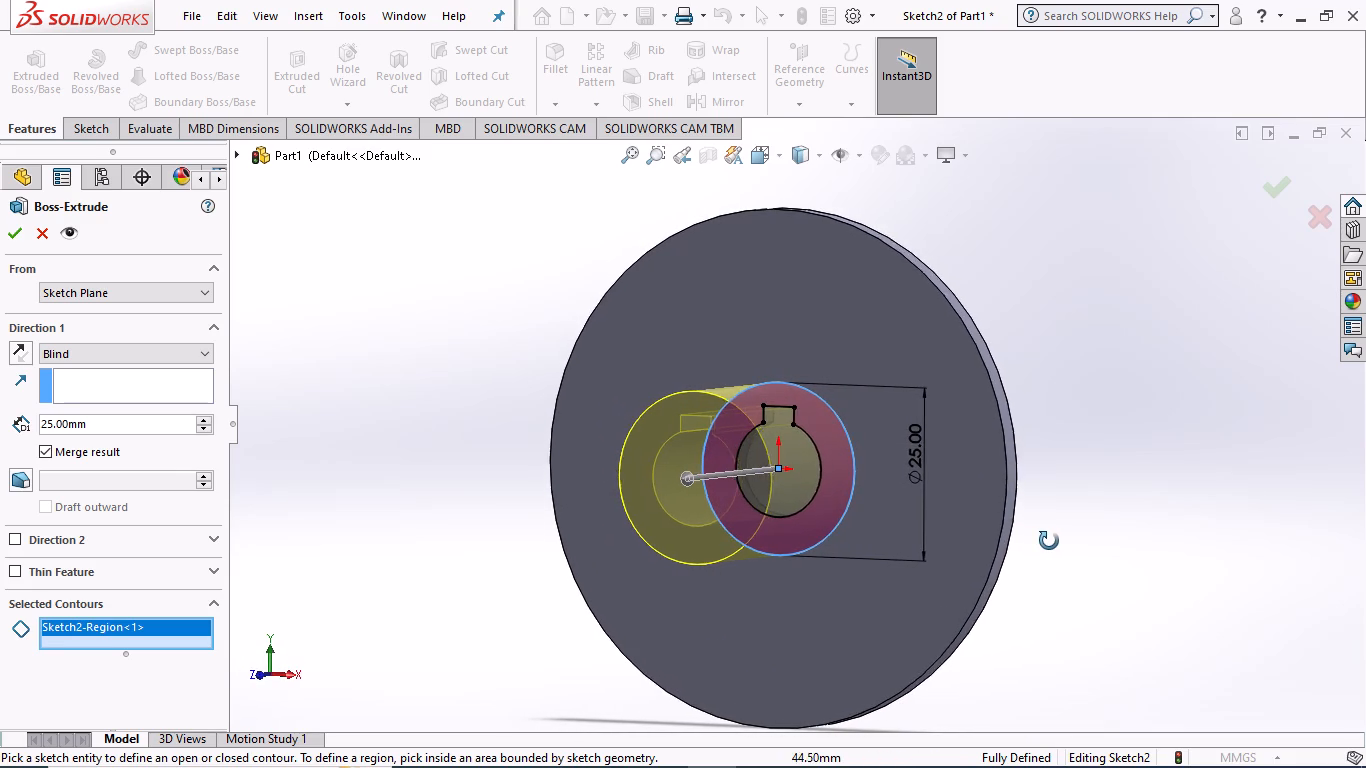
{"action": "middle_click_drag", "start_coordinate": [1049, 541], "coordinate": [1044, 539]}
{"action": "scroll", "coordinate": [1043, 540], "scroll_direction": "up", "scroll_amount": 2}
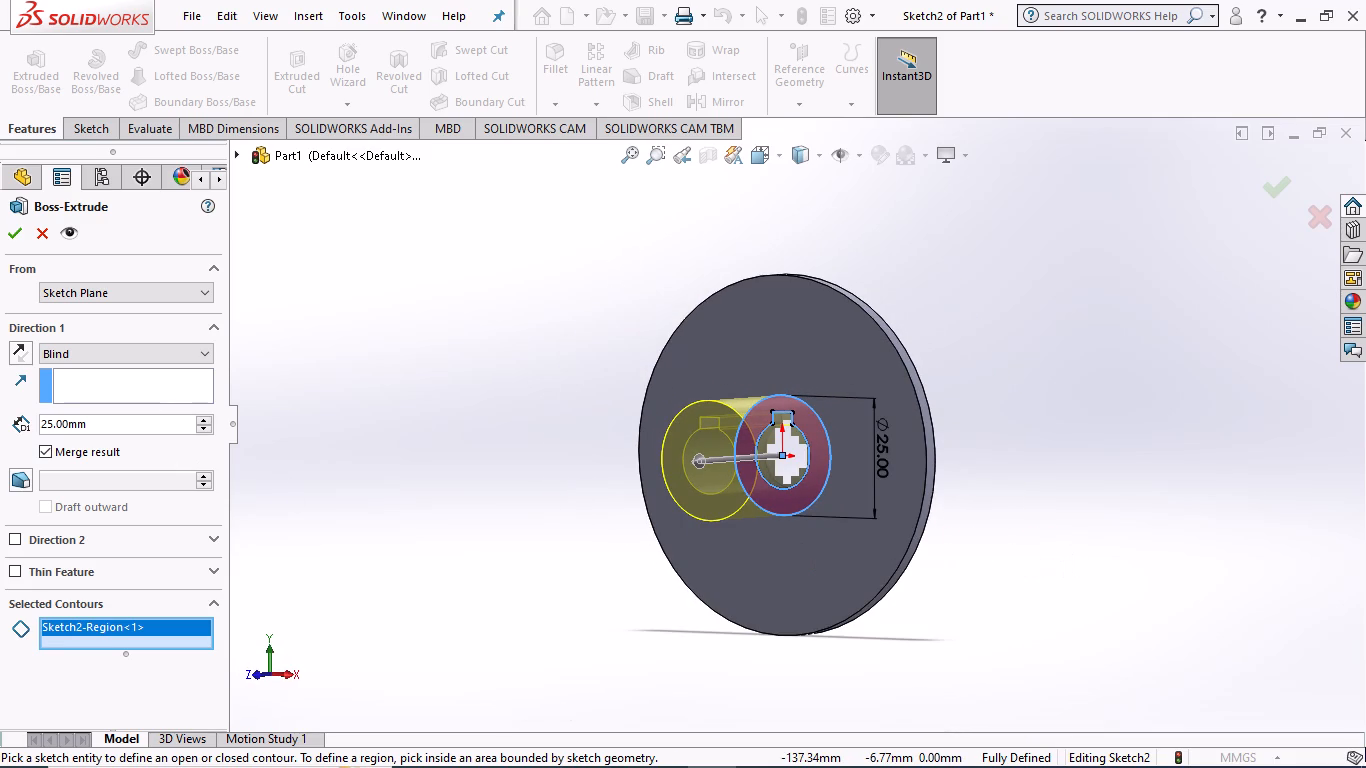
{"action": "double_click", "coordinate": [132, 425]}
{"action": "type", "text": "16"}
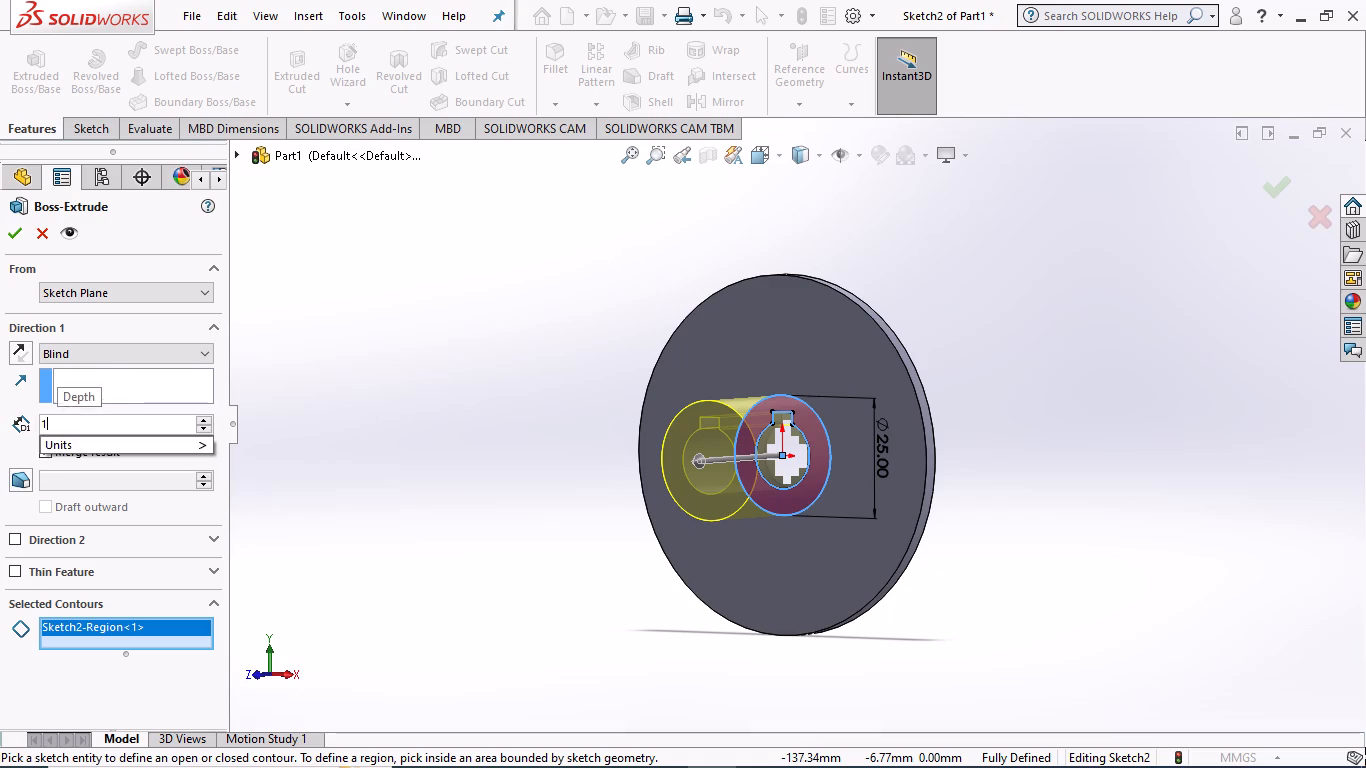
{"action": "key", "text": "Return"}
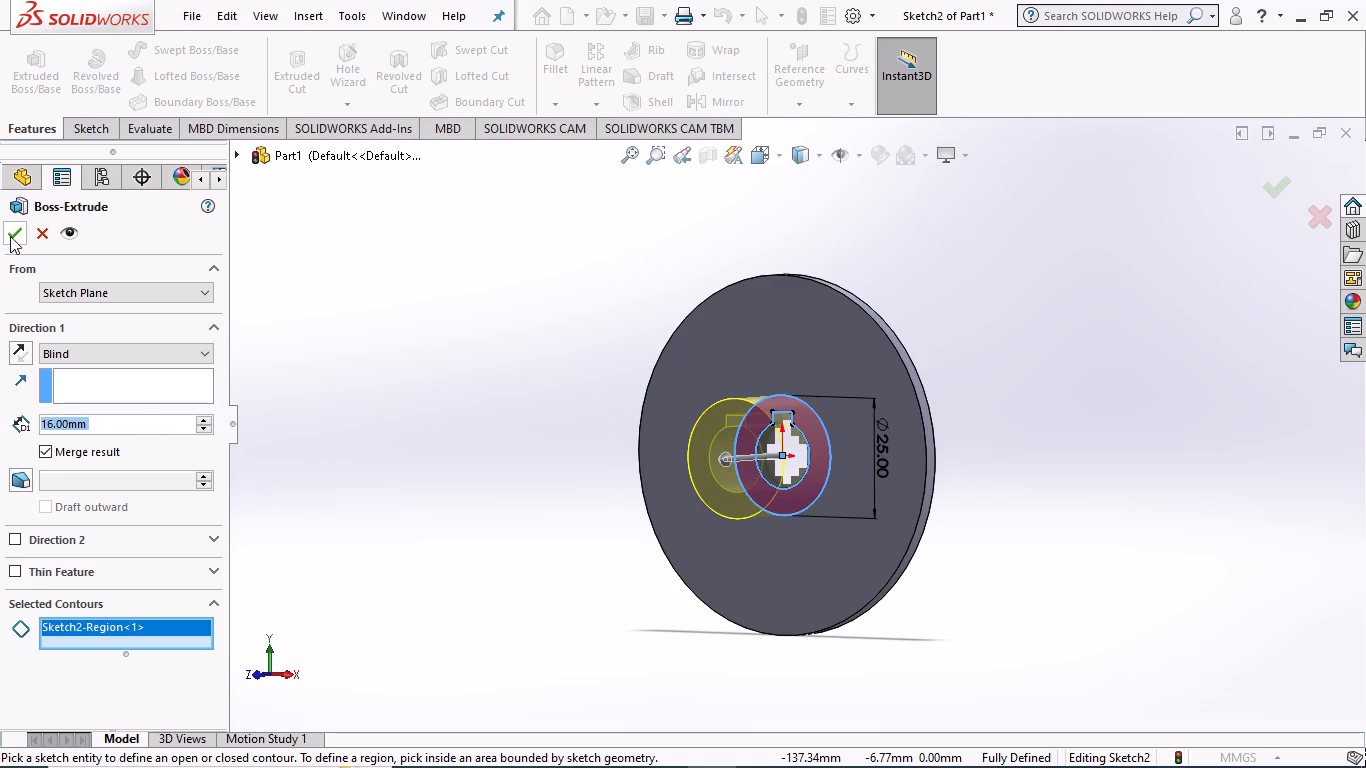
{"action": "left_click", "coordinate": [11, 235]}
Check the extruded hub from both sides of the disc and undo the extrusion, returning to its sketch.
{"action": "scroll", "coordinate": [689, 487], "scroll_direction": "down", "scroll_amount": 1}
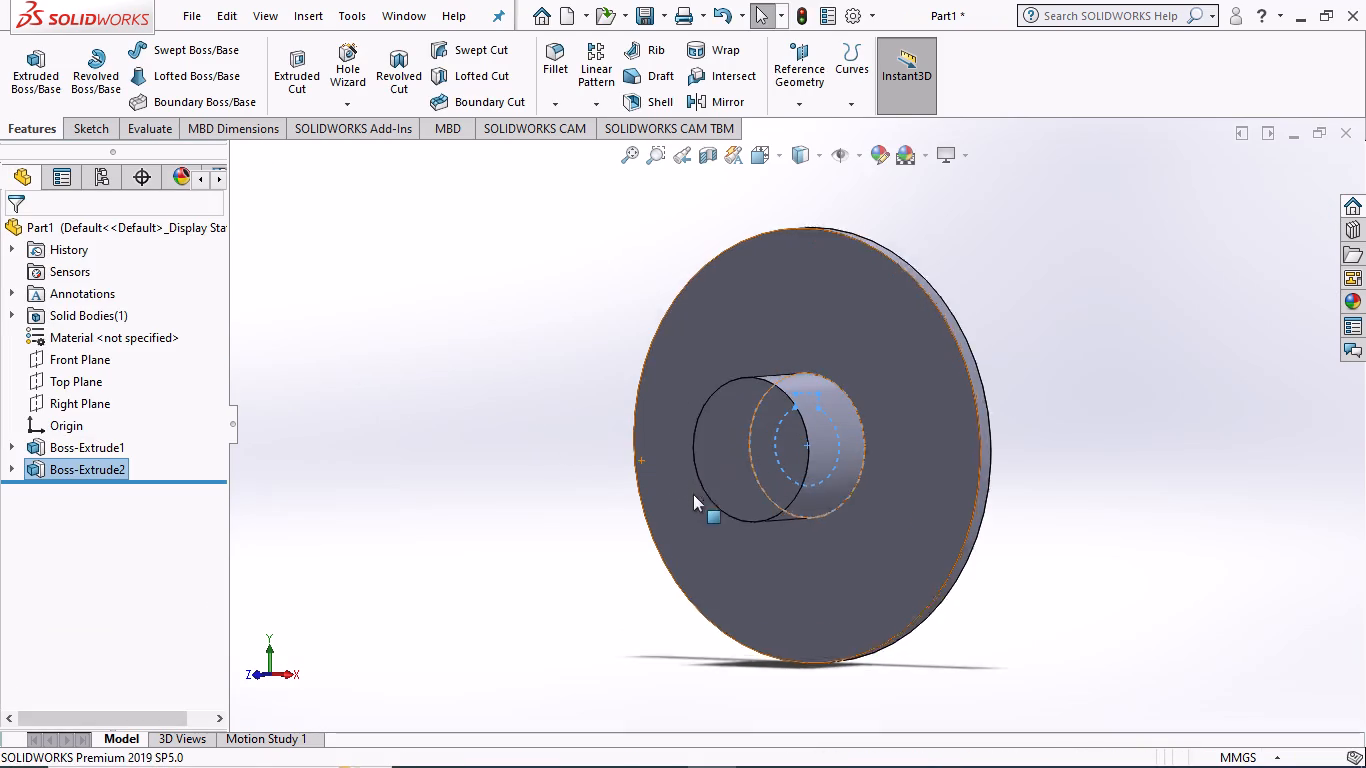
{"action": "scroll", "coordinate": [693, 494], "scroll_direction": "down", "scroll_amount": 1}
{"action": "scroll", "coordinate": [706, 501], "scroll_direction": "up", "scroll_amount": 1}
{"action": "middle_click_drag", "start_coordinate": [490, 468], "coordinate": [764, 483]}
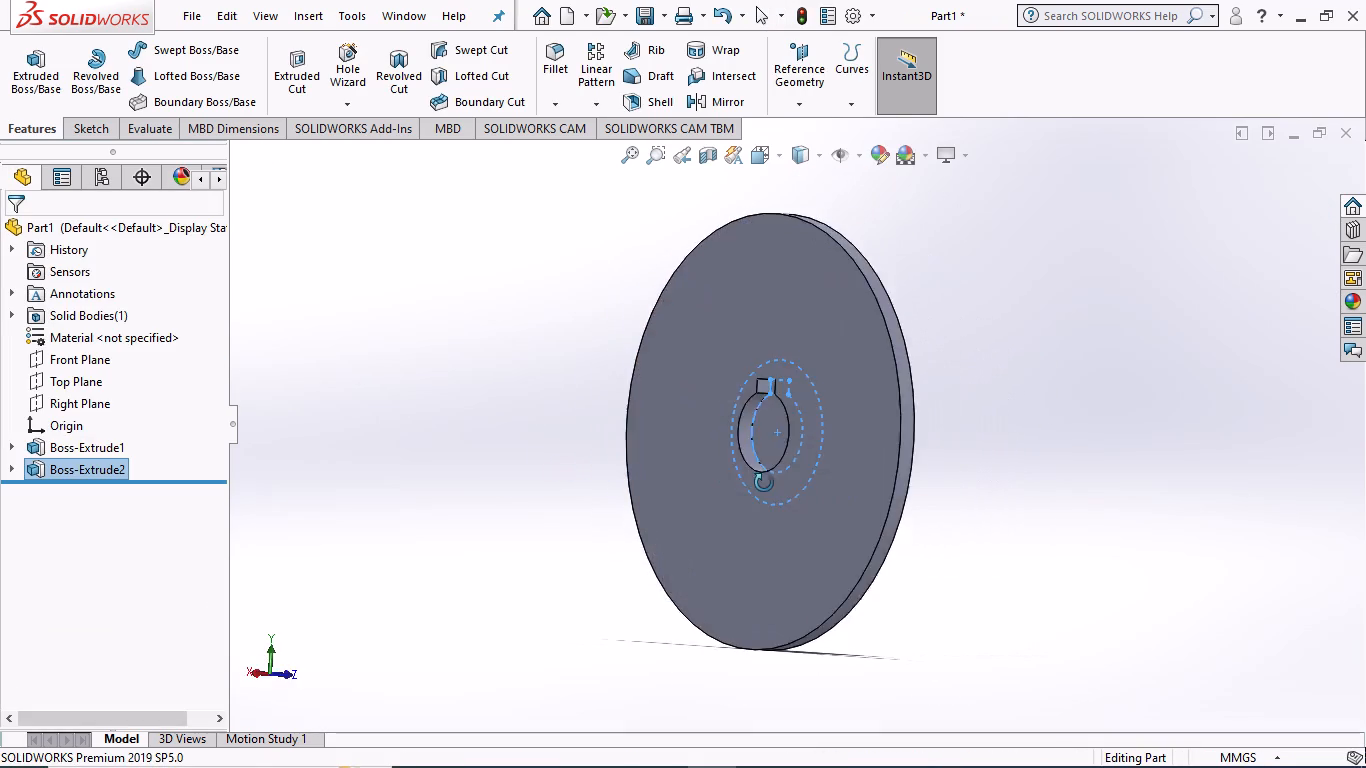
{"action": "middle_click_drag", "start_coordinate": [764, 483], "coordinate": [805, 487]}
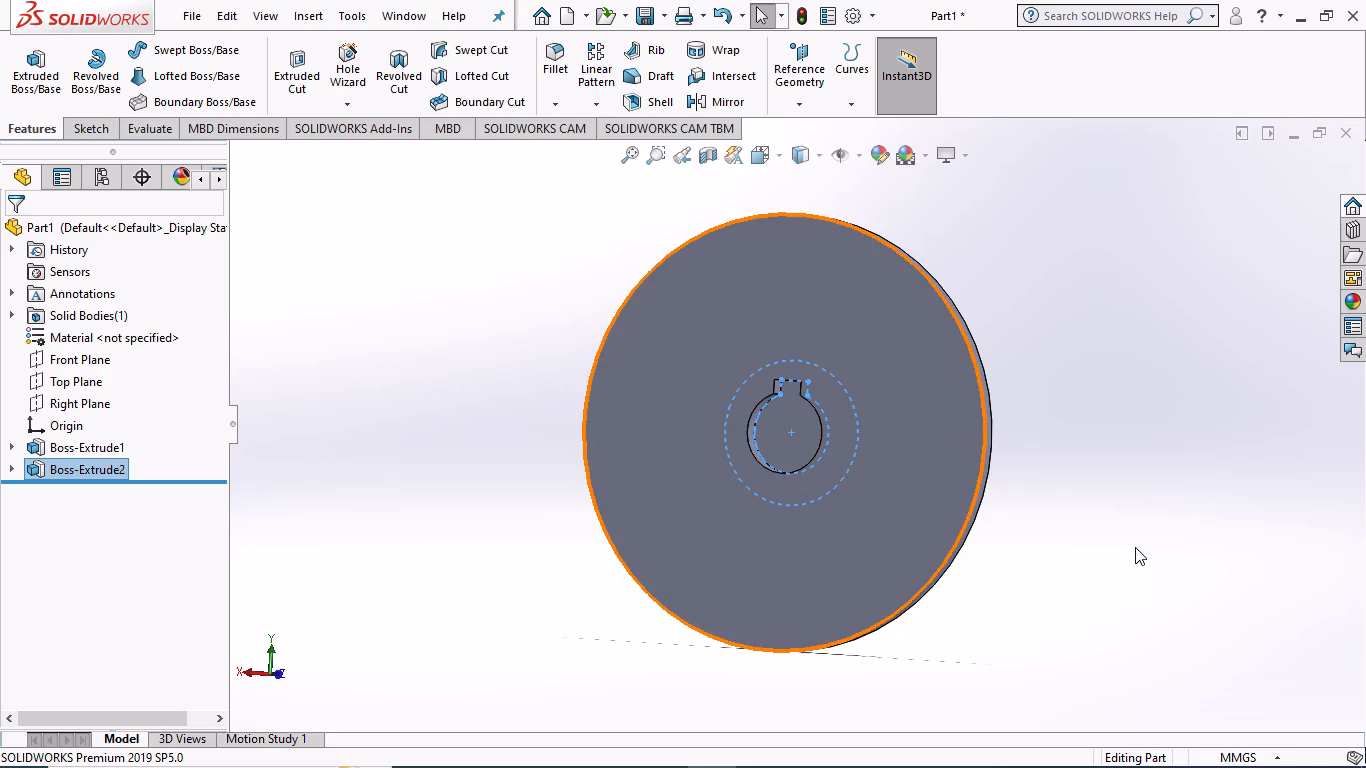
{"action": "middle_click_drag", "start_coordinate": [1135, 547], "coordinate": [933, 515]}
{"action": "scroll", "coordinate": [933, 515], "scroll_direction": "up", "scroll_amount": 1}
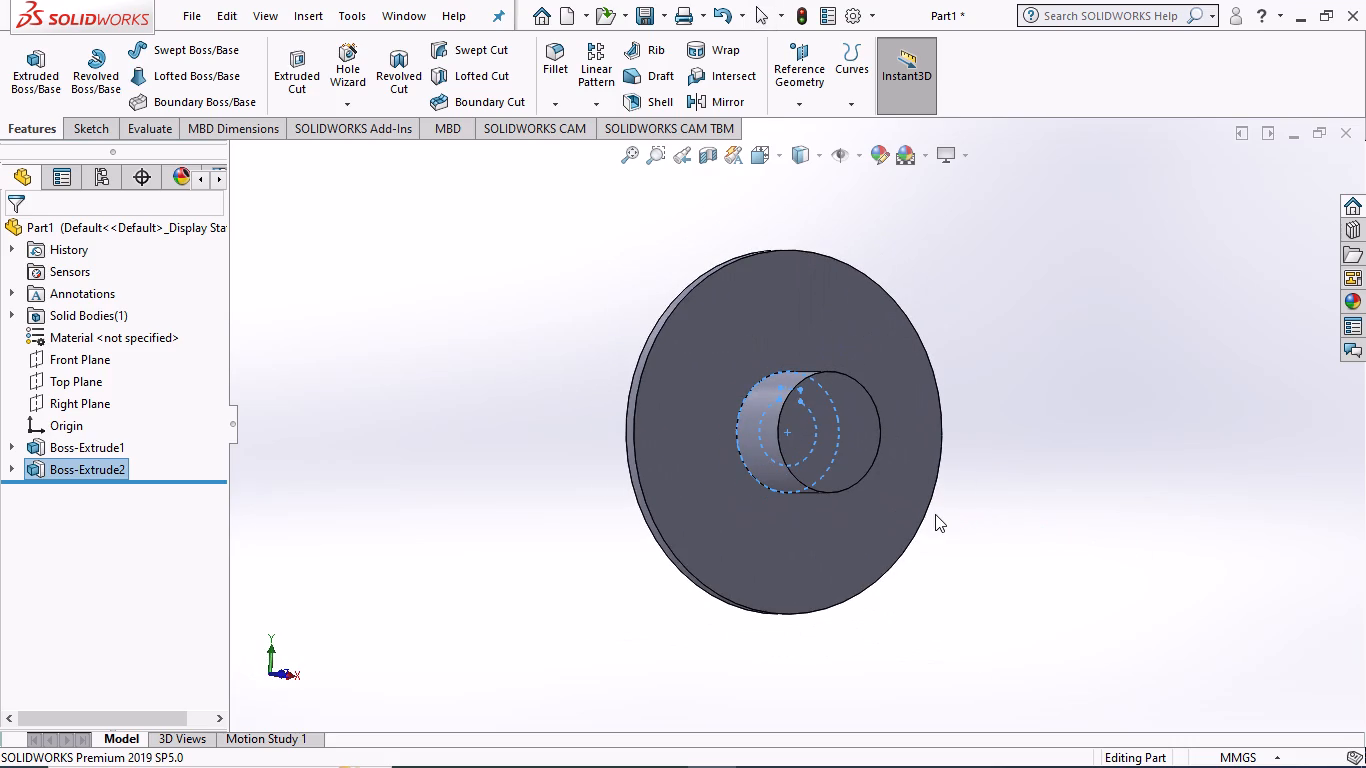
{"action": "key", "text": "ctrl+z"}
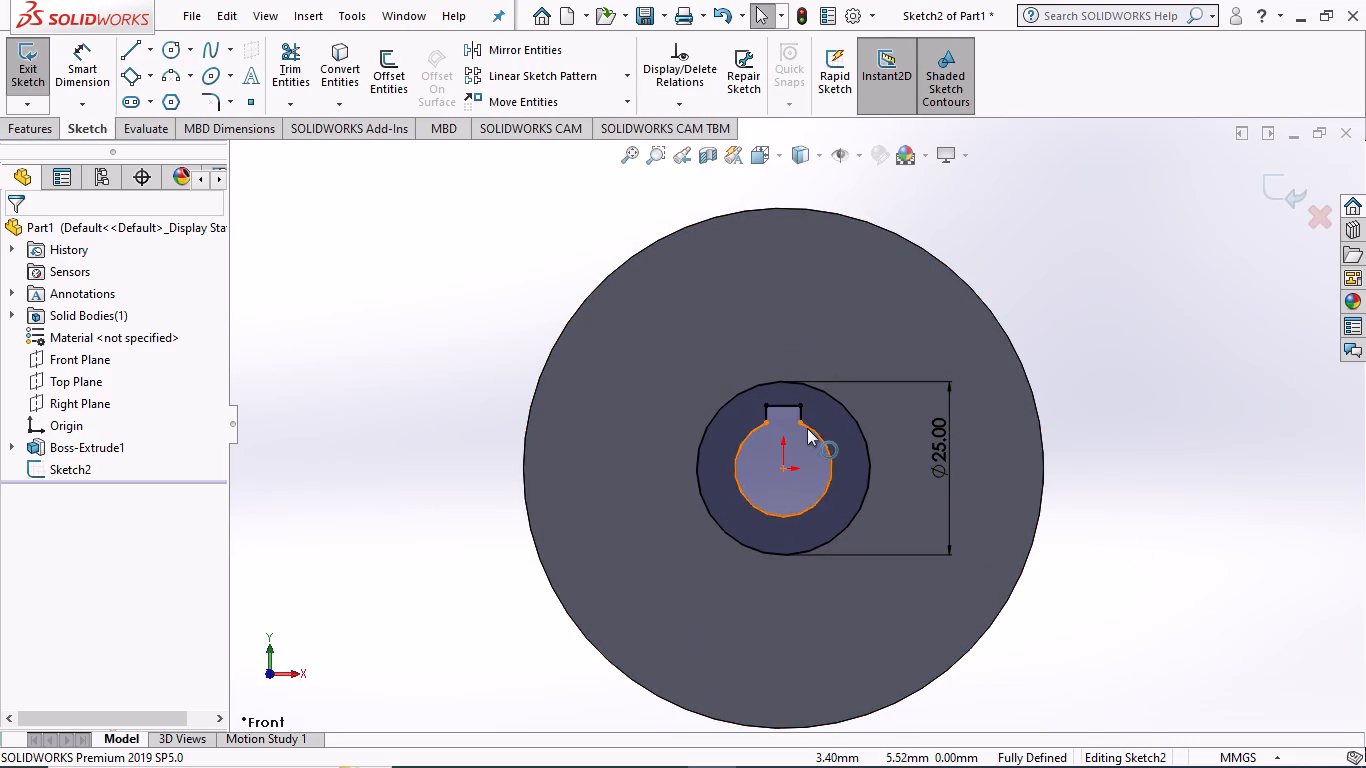
Examine the hub sketch up close around the keyway corners and the hole edge for how the converted entities join.
{"action": "scroll", "coordinate": [784, 422], "scroll_direction": "down", "scroll_amount": 5}
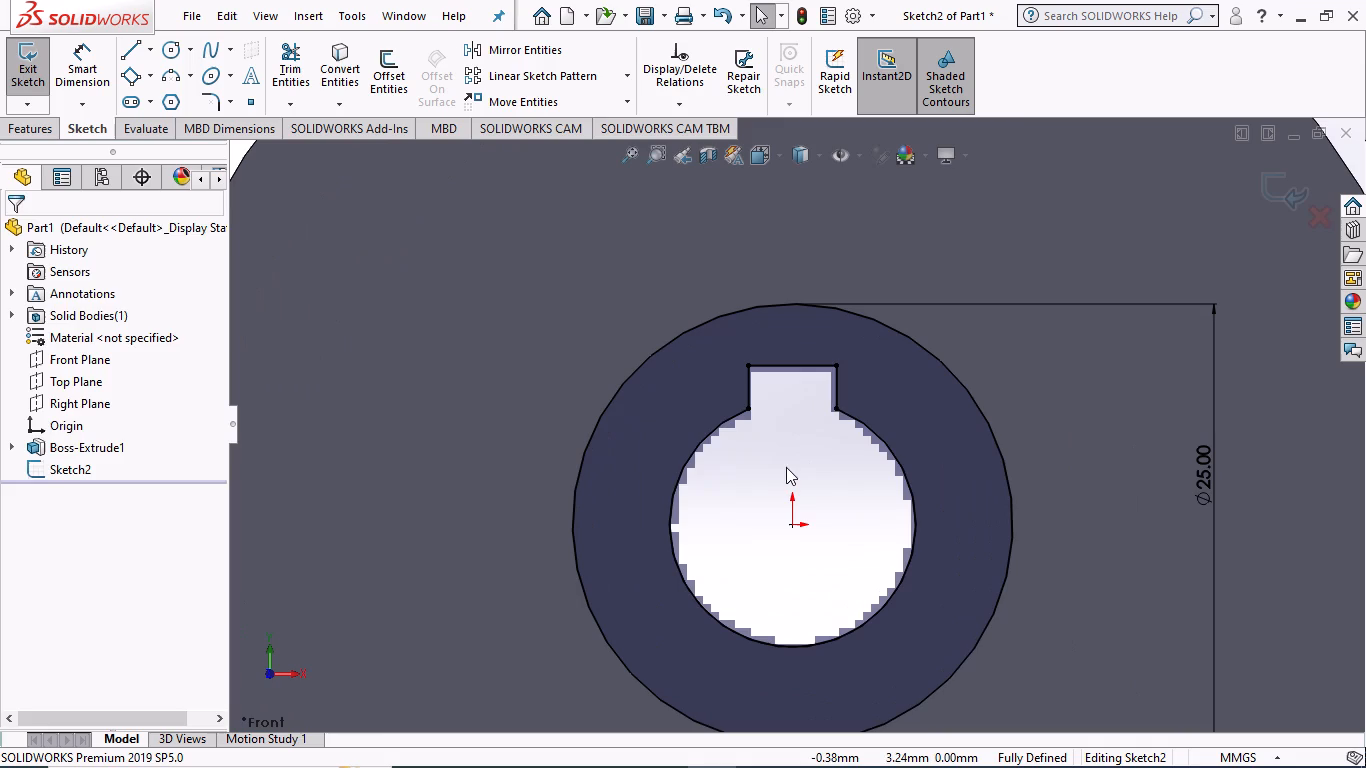
{"action": "left_click", "coordinate": [786, 467]}
{"action": "scroll", "coordinate": [792, 498], "scroll_direction": "up", "scroll_amount": 5}
{"action": "left_click", "coordinate": [378, 462]}
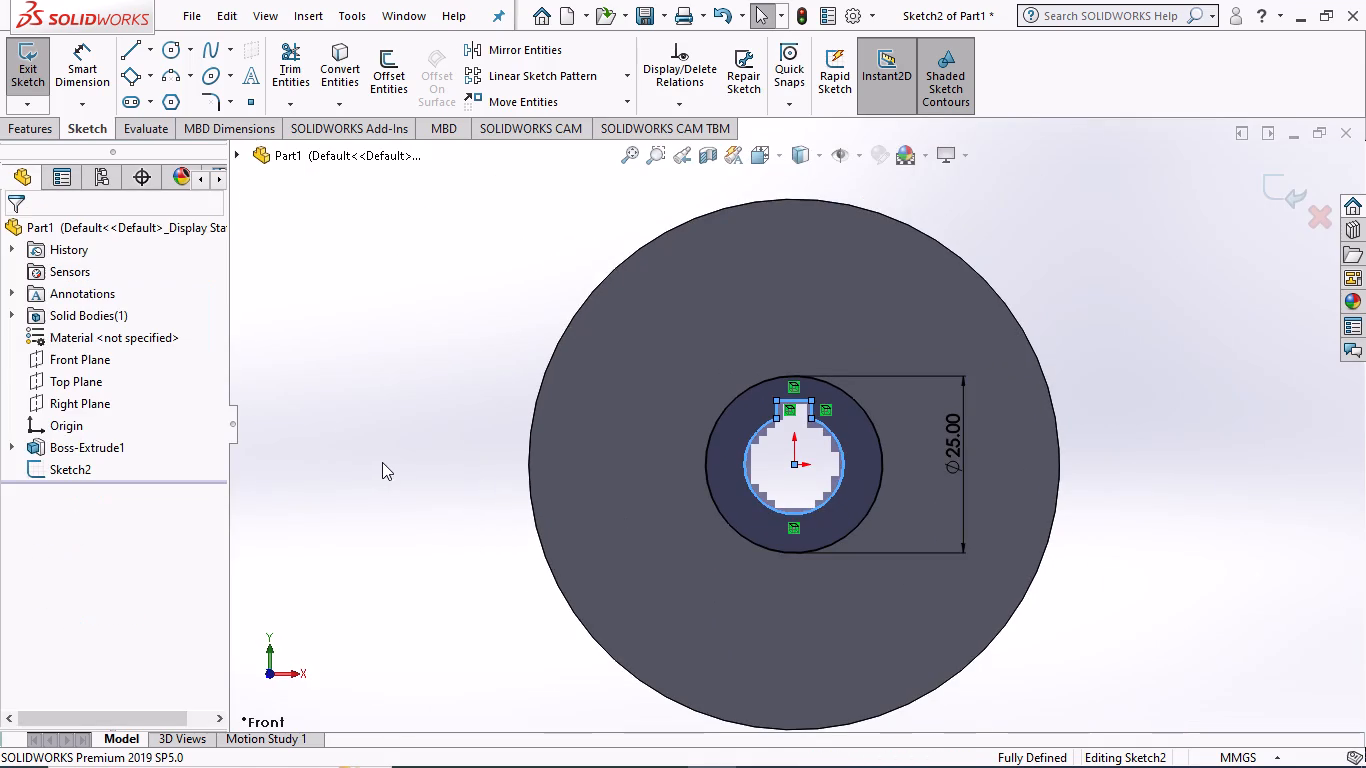
{"action": "scroll", "coordinate": [811, 413], "scroll_direction": "down", "scroll_amount": 12}
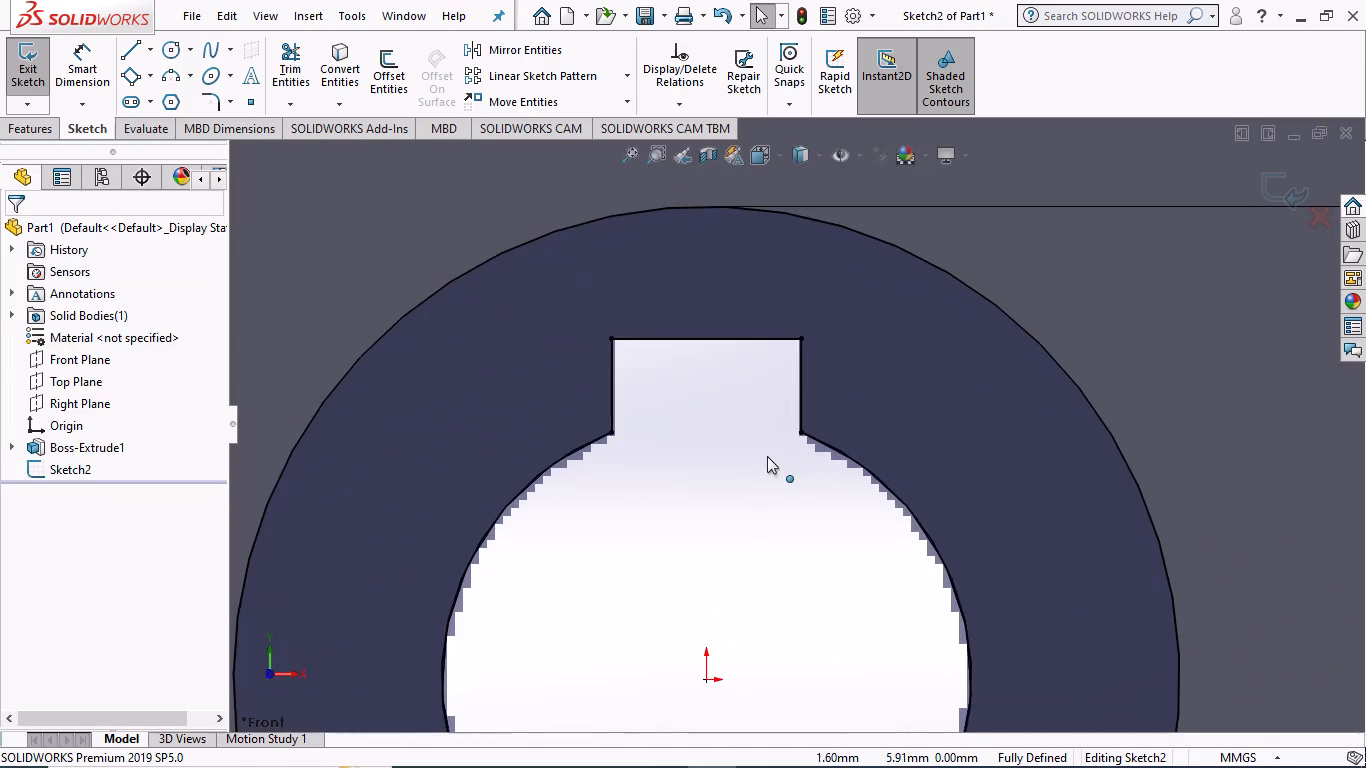
{"action": "scroll", "coordinate": [791, 432], "scroll_direction": "down", "scroll_amount": 3}
{"action": "scroll", "coordinate": [801, 425], "scroll_direction": "up", "scroll_amount": 1}
{"action": "scroll", "coordinate": [801, 425], "scroll_direction": "down", "scroll_amount": 15}
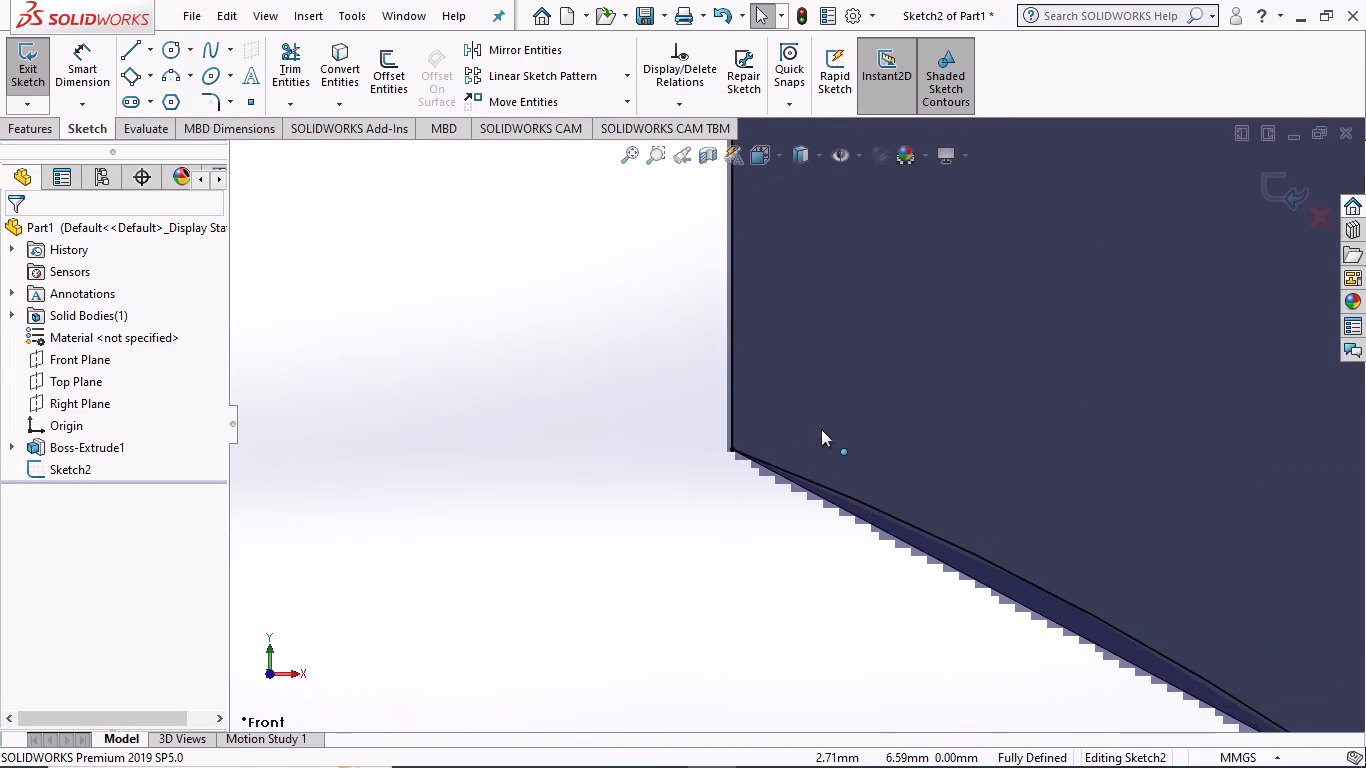
{"action": "scroll", "coordinate": [821, 429], "scroll_direction": "up", "scroll_amount": 20}
{"action": "scroll", "coordinate": [821, 429], "scroll_direction": "up", "scroll_amount": 4}
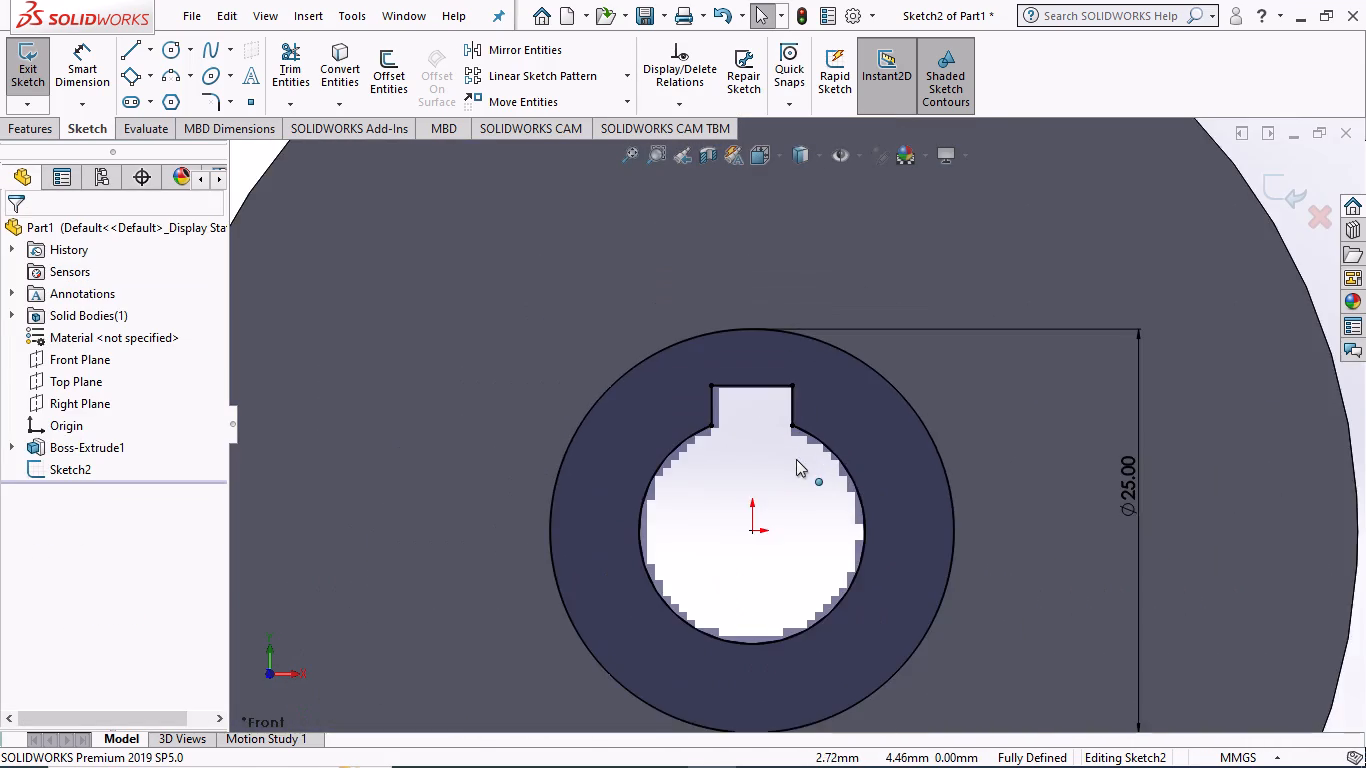
{"action": "scroll", "coordinate": [795, 459], "scroll_direction": "up", "scroll_amount": 5}
{"action": "left_click", "coordinate": [478, 440]}
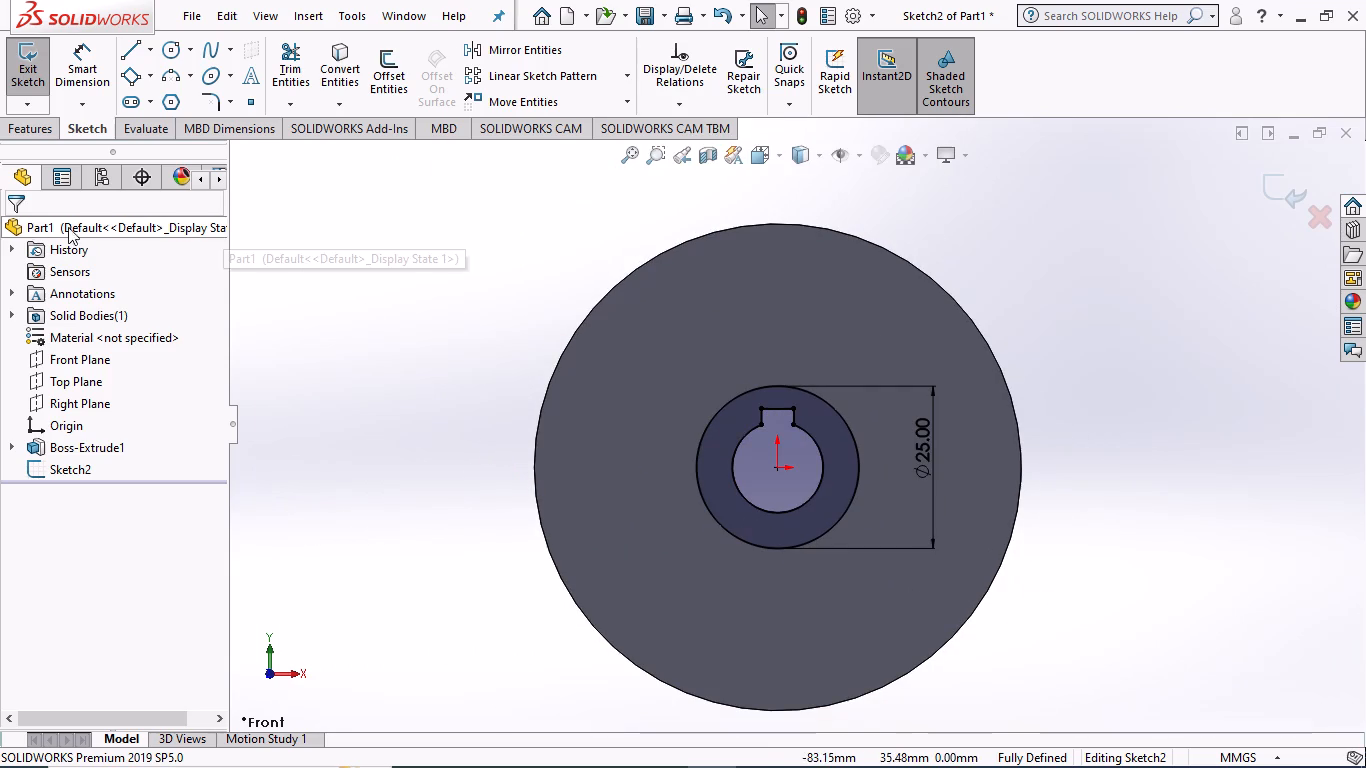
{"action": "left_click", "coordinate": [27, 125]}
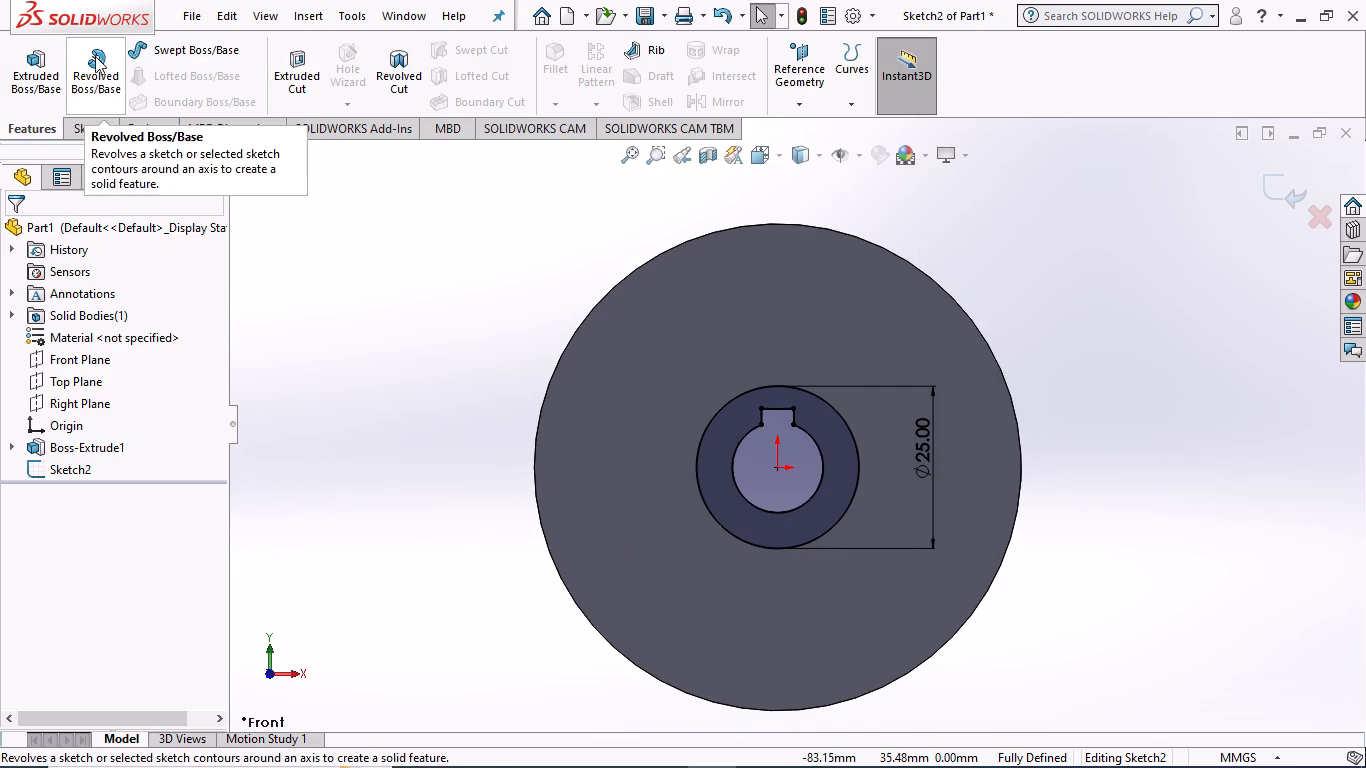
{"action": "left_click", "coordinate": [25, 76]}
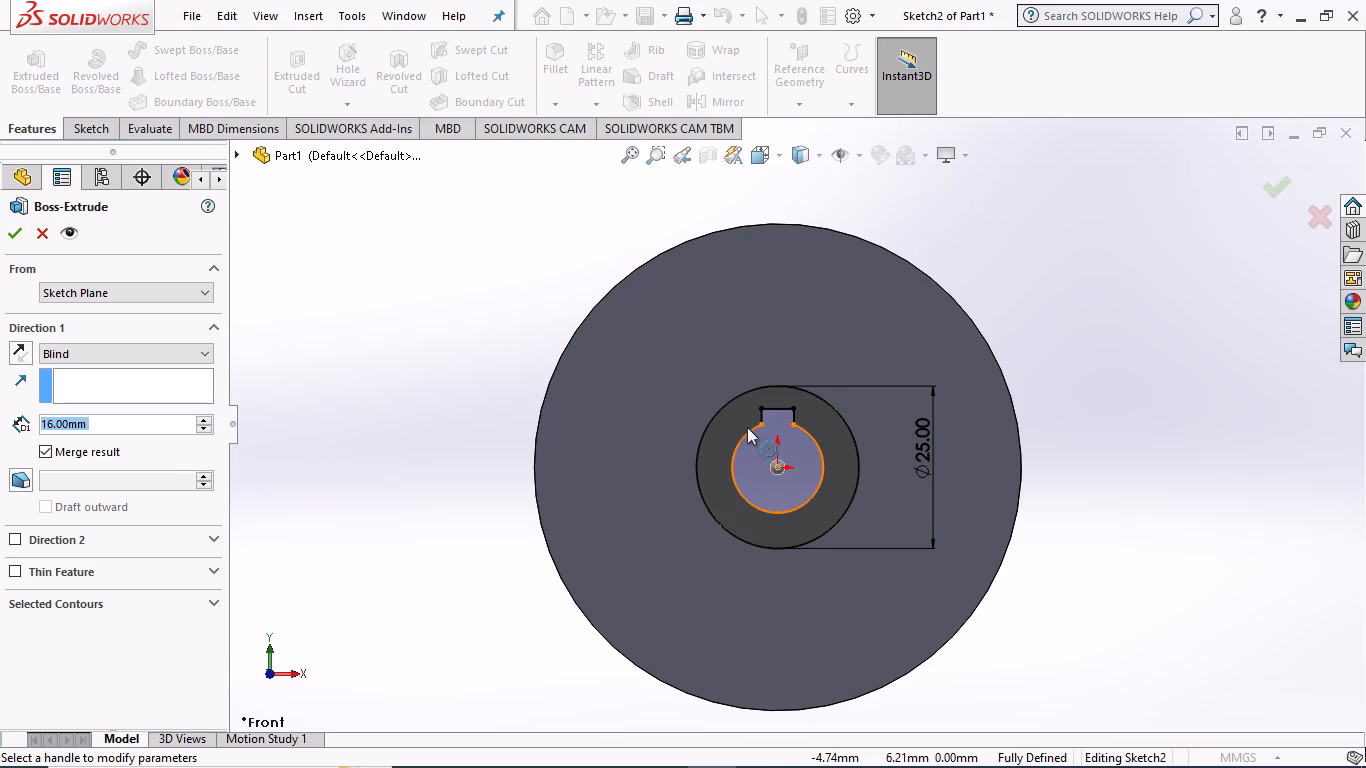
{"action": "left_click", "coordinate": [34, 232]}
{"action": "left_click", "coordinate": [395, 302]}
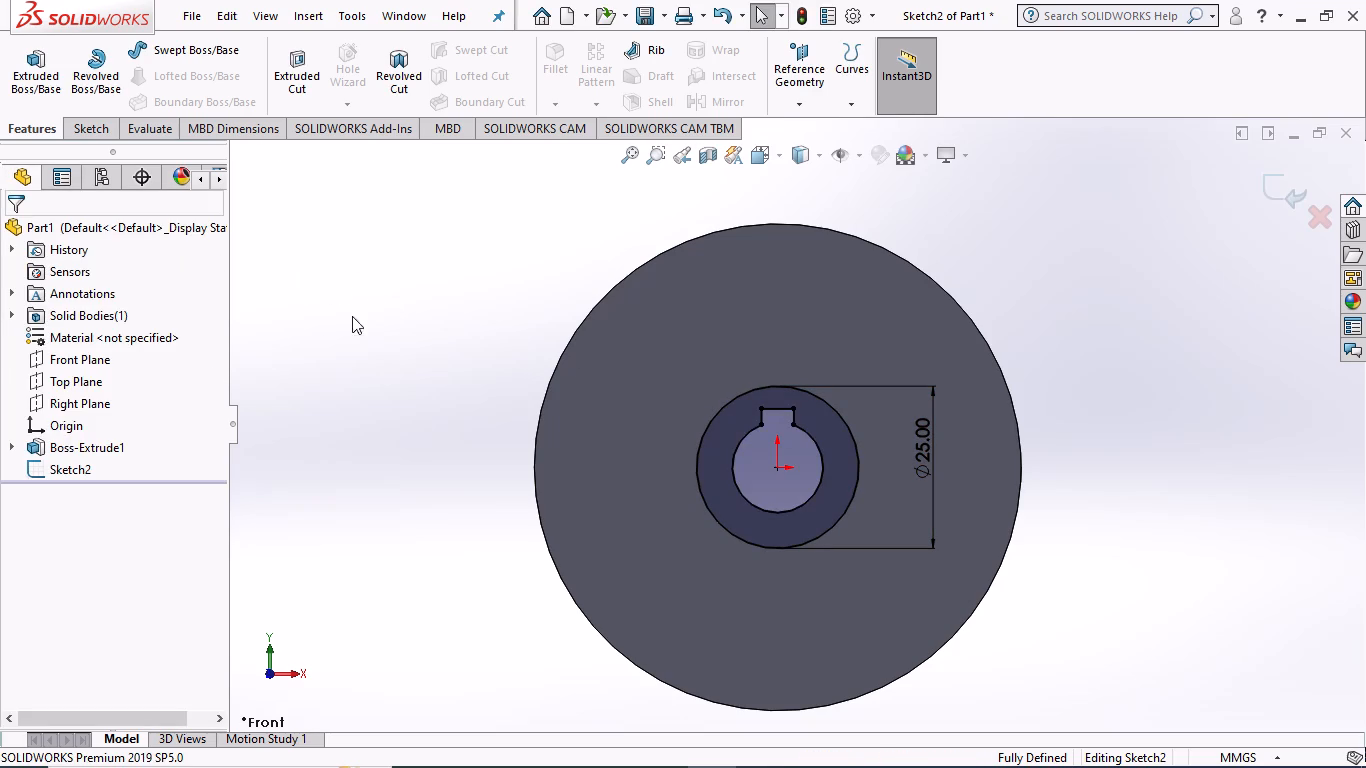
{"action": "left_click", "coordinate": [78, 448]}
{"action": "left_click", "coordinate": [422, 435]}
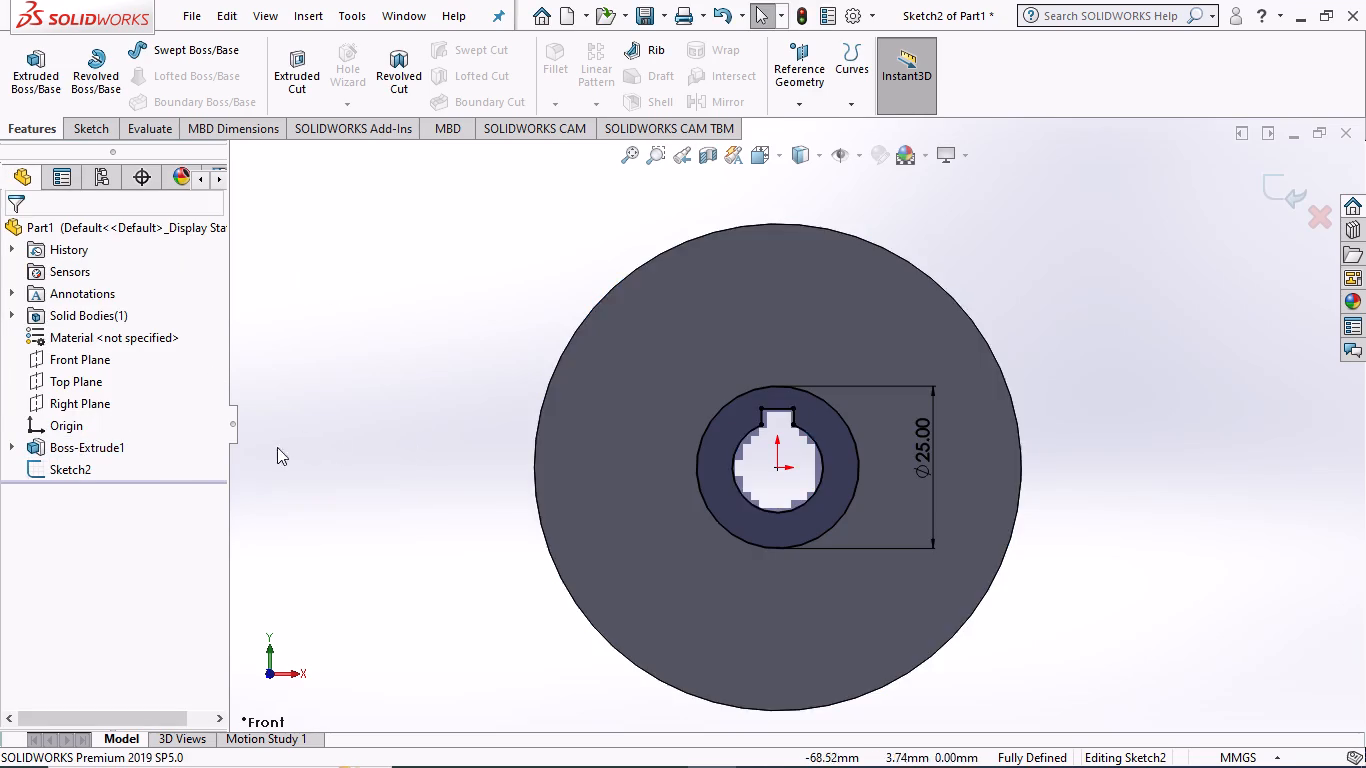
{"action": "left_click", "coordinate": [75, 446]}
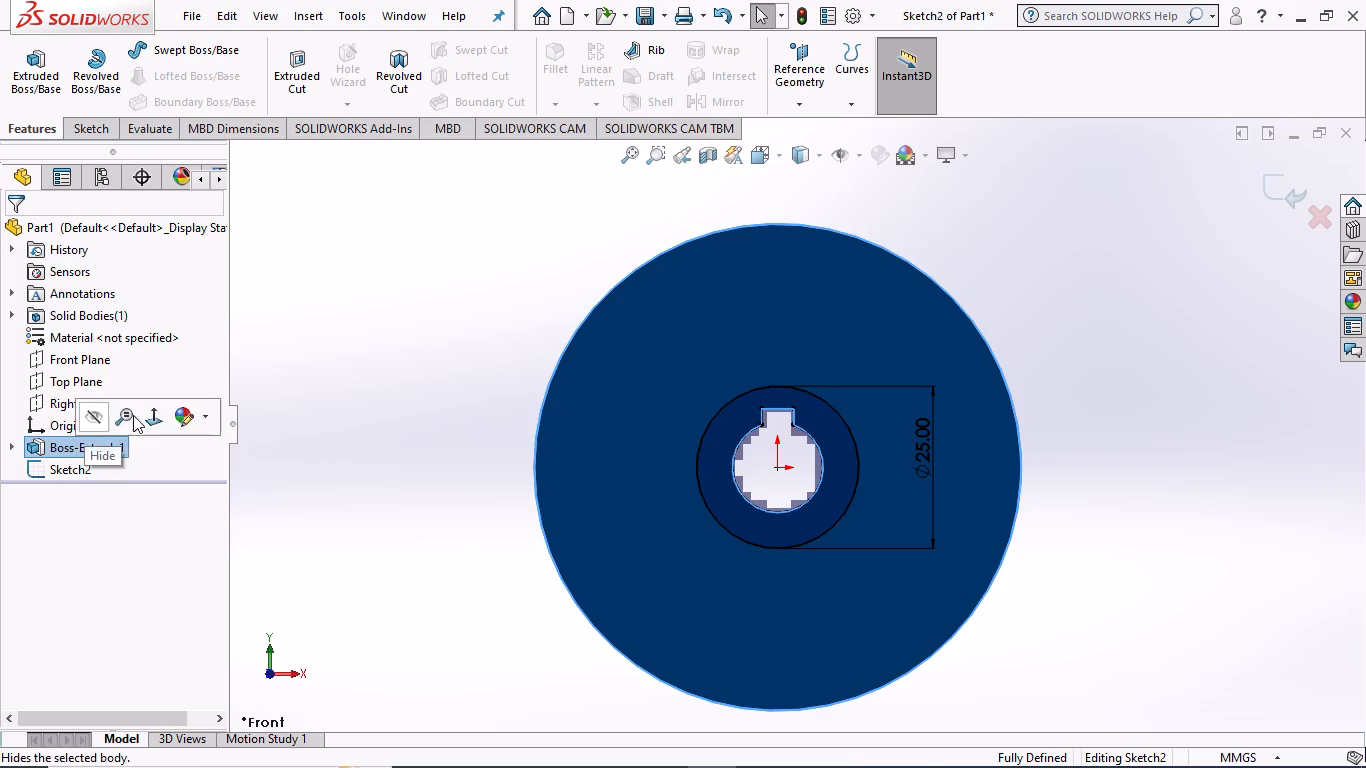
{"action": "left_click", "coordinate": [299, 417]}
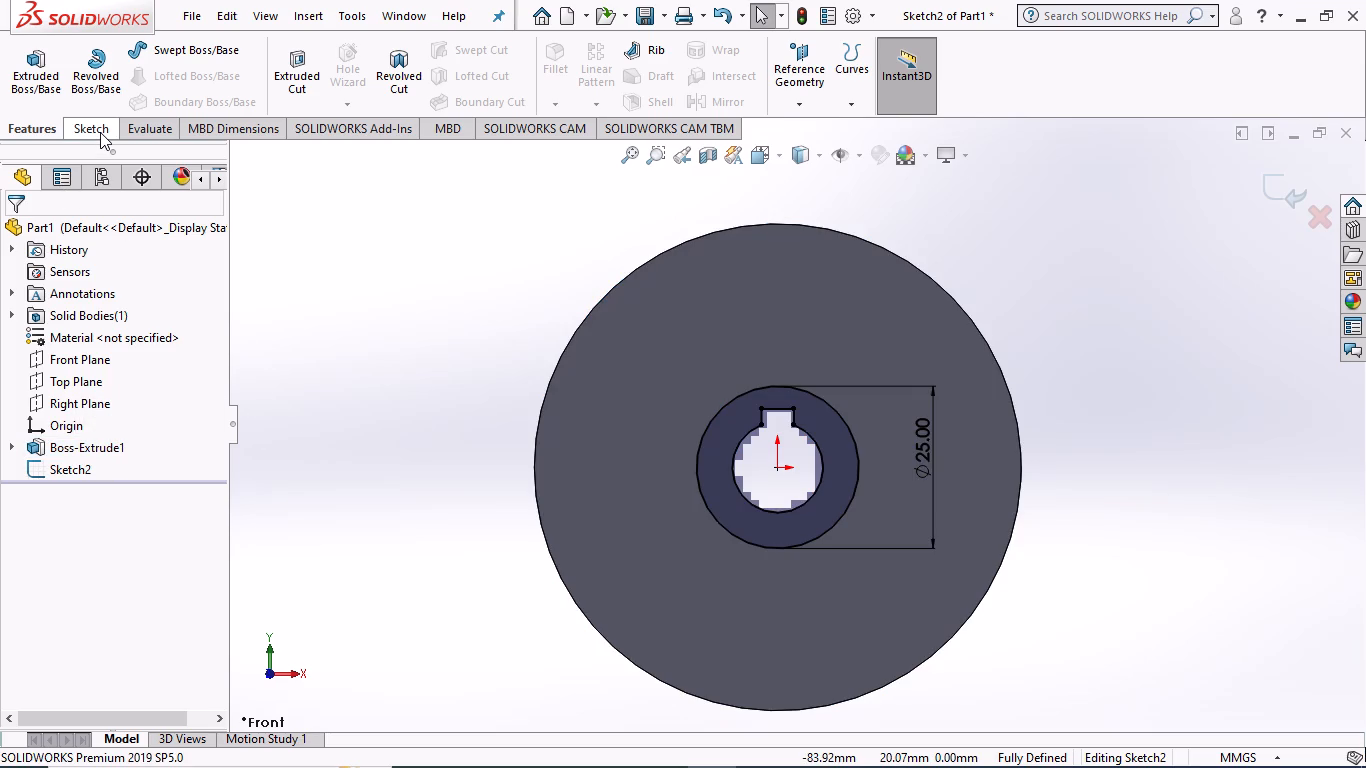
Exit the hub sketch and review the disc extrusion's definition, including its selected contours, without changing it.
{"action": "left_click", "coordinate": [100, 132]}
{"action": "left_click", "coordinate": [22, 67]}
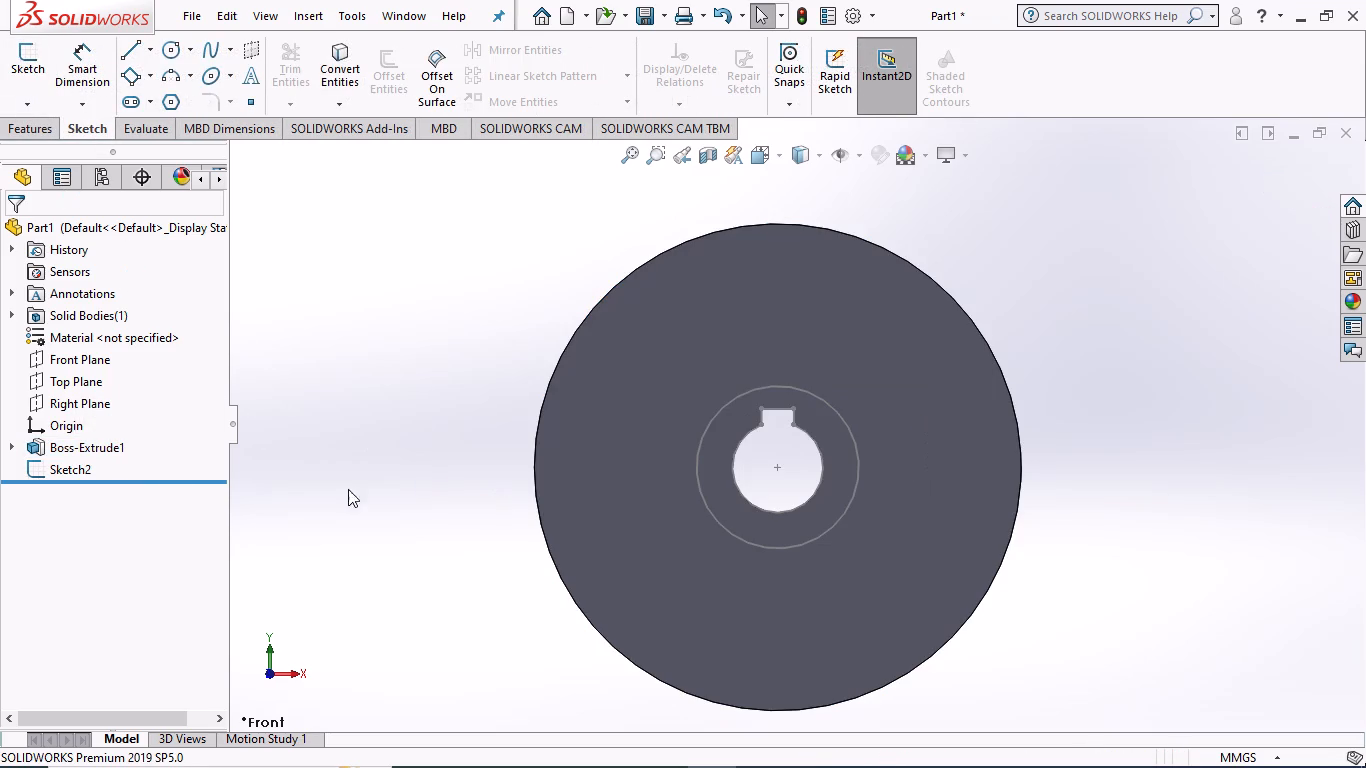
{"action": "left_click", "coordinate": [77, 442]}
{"action": "left_click", "coordinate": [93, 387]}
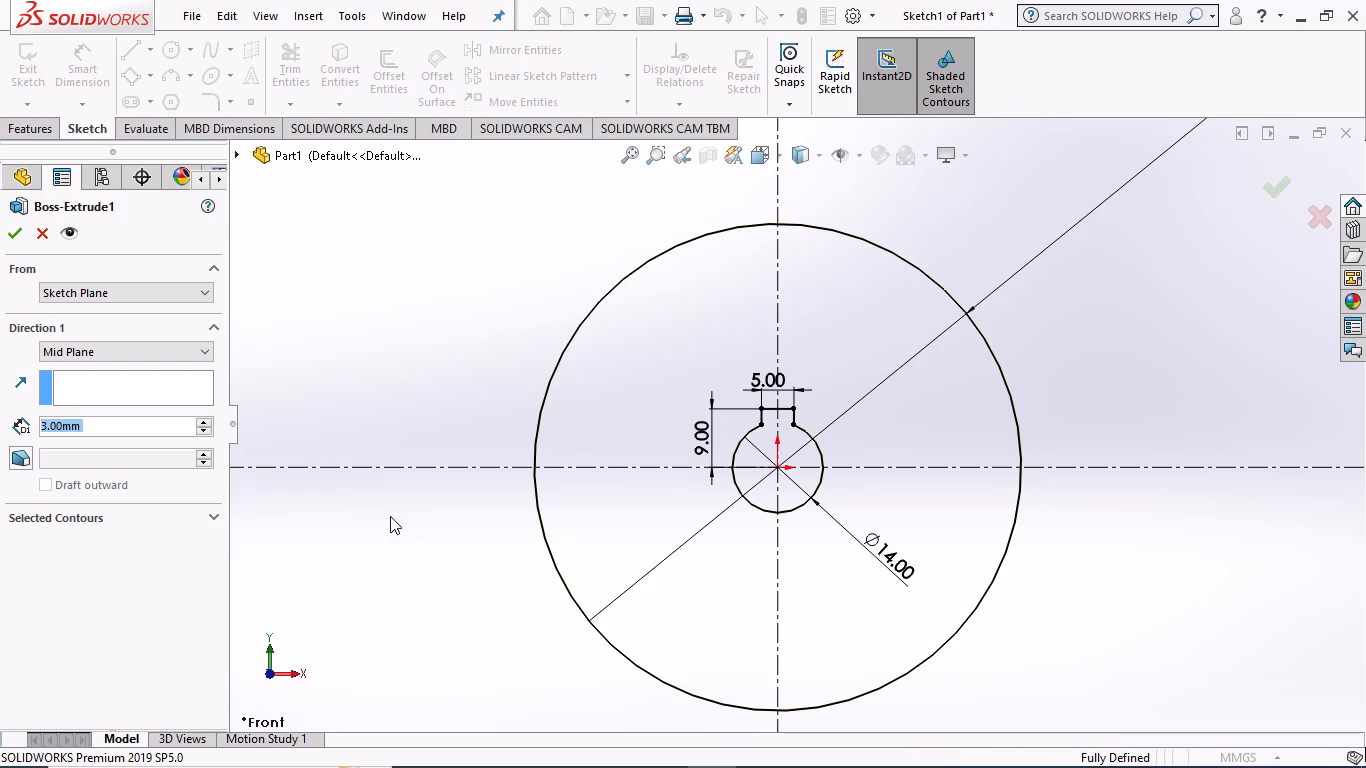
{"action": "middle_click", "coordinate": [373, 516]}
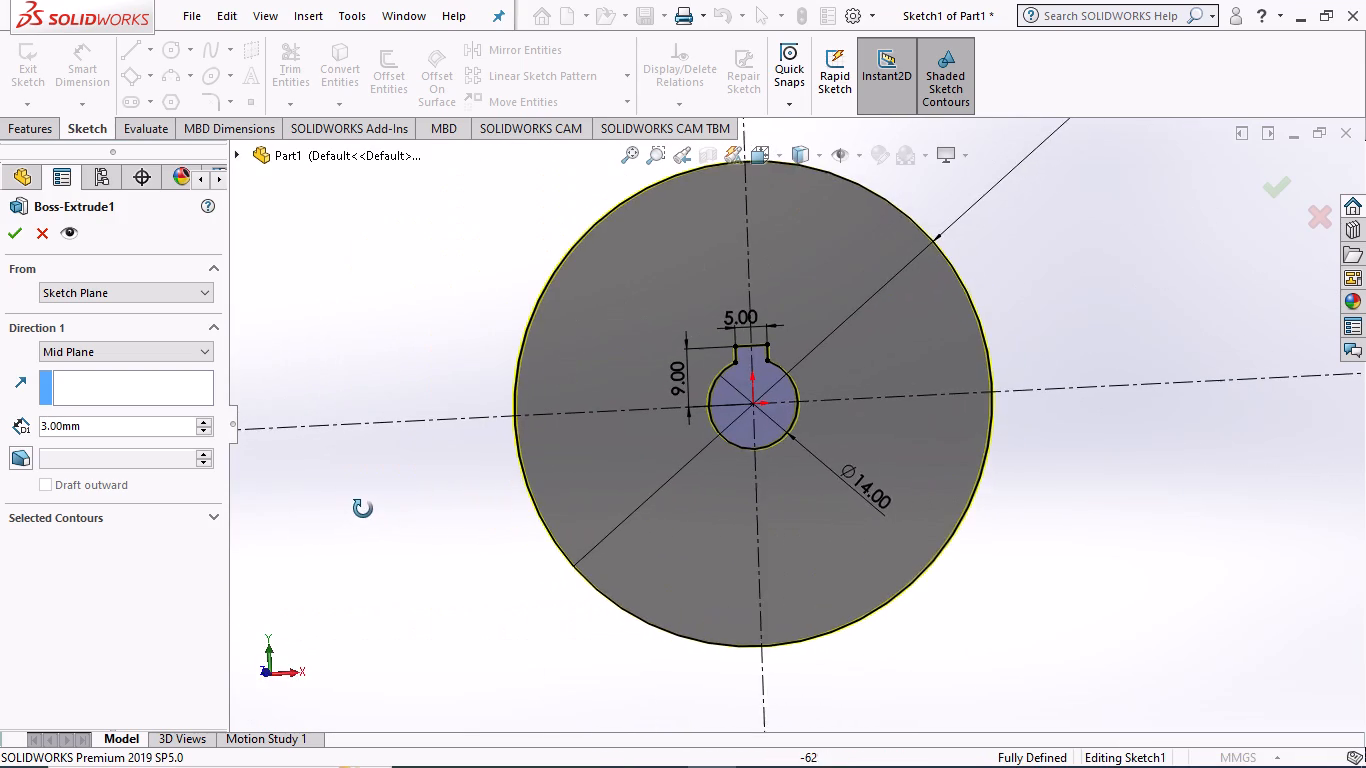
{"action": "scroll", "coordinate": [409, 486], "scroll_direction": "up", "scroll_amount": 2}
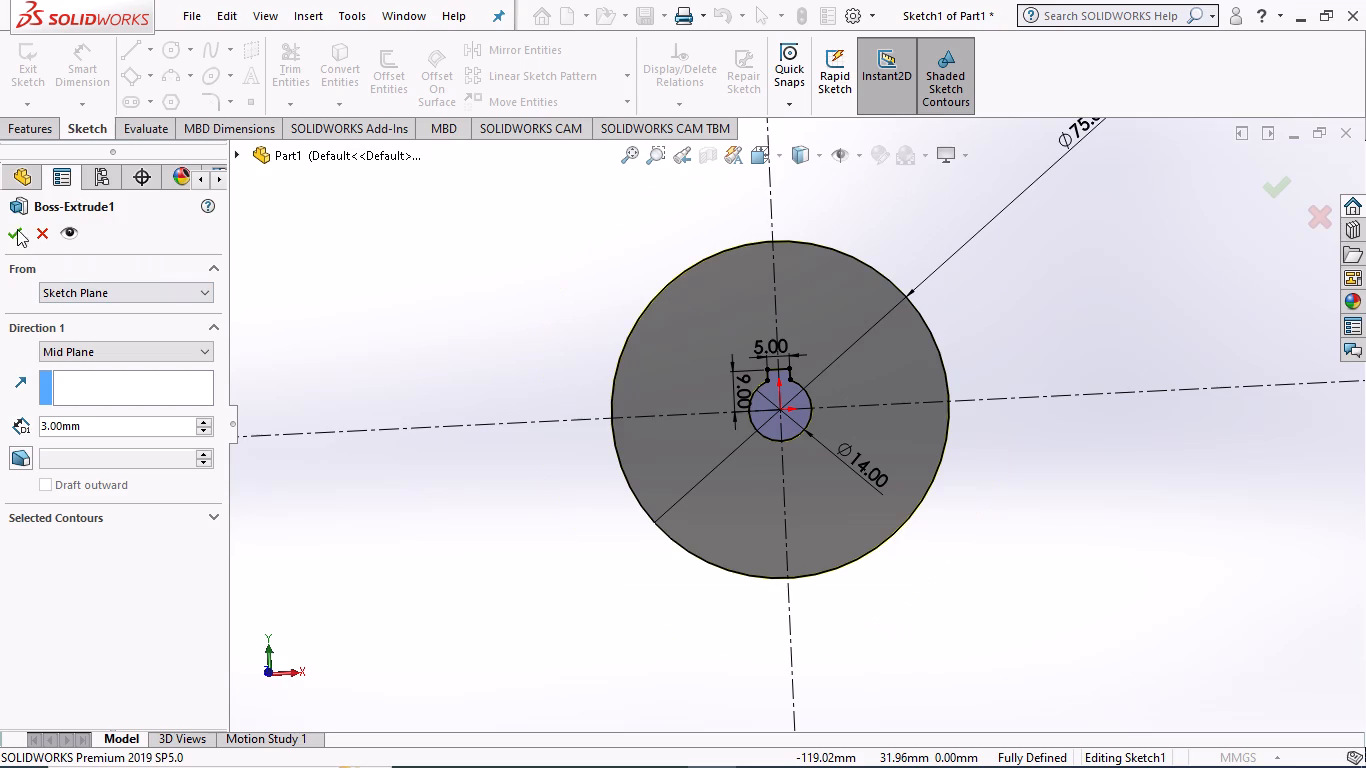
{"action": "left_click", "coordinate": [209, 517]}
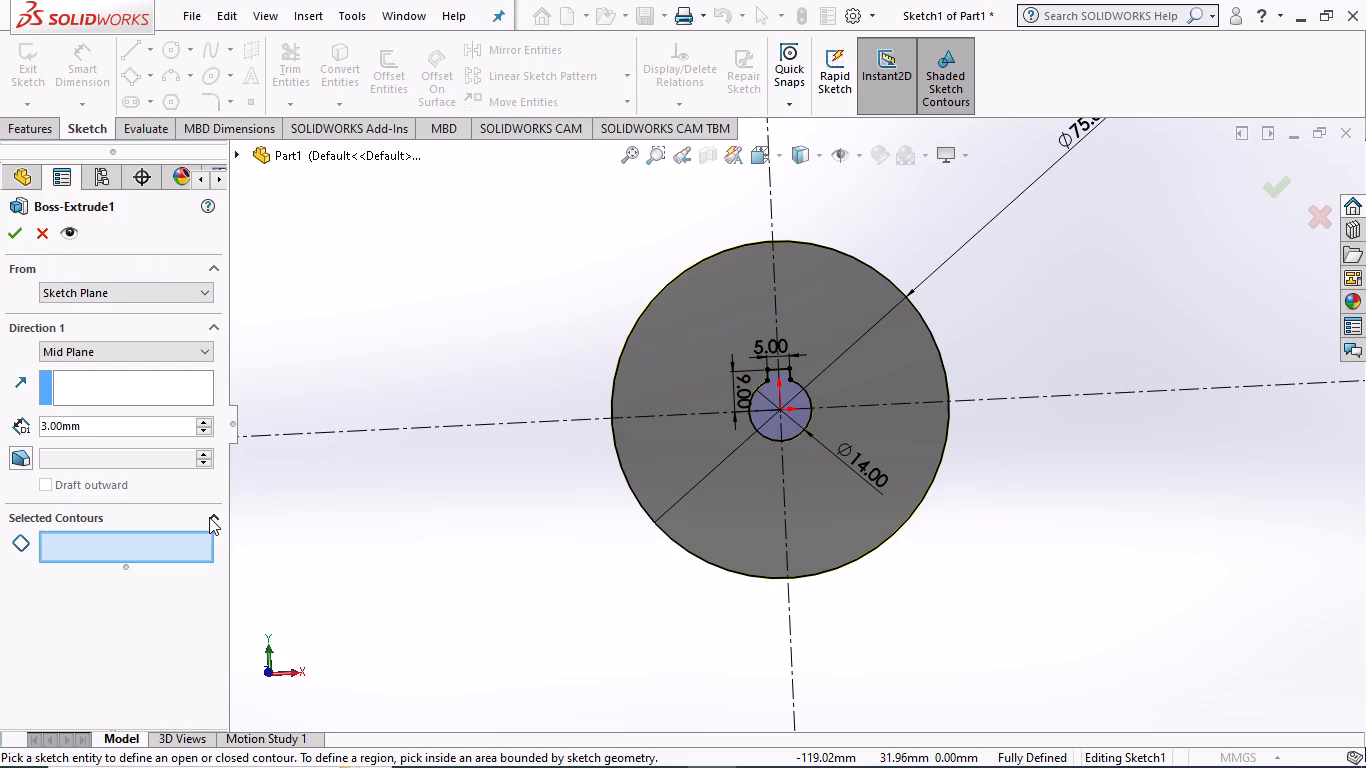
{"action": "left_click", "coordinate": [364, 515]}
{"action": "left_click", "coordinate": [42, 234]}
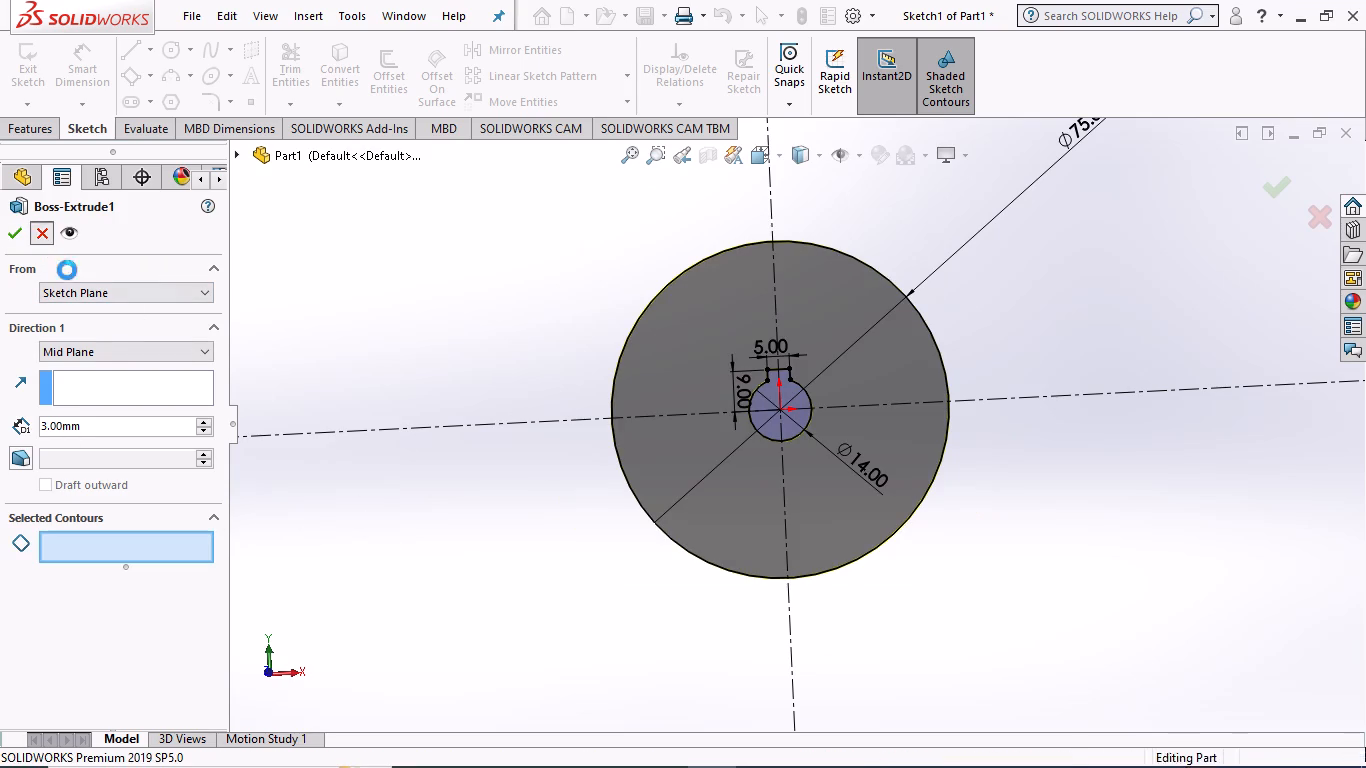
Delete the disc feature Boss-Extrude1 together with its dependent Sketch2, keeping the absorbed disc sketch.
{"action": "right_click", "coordinate": [100, 447]}
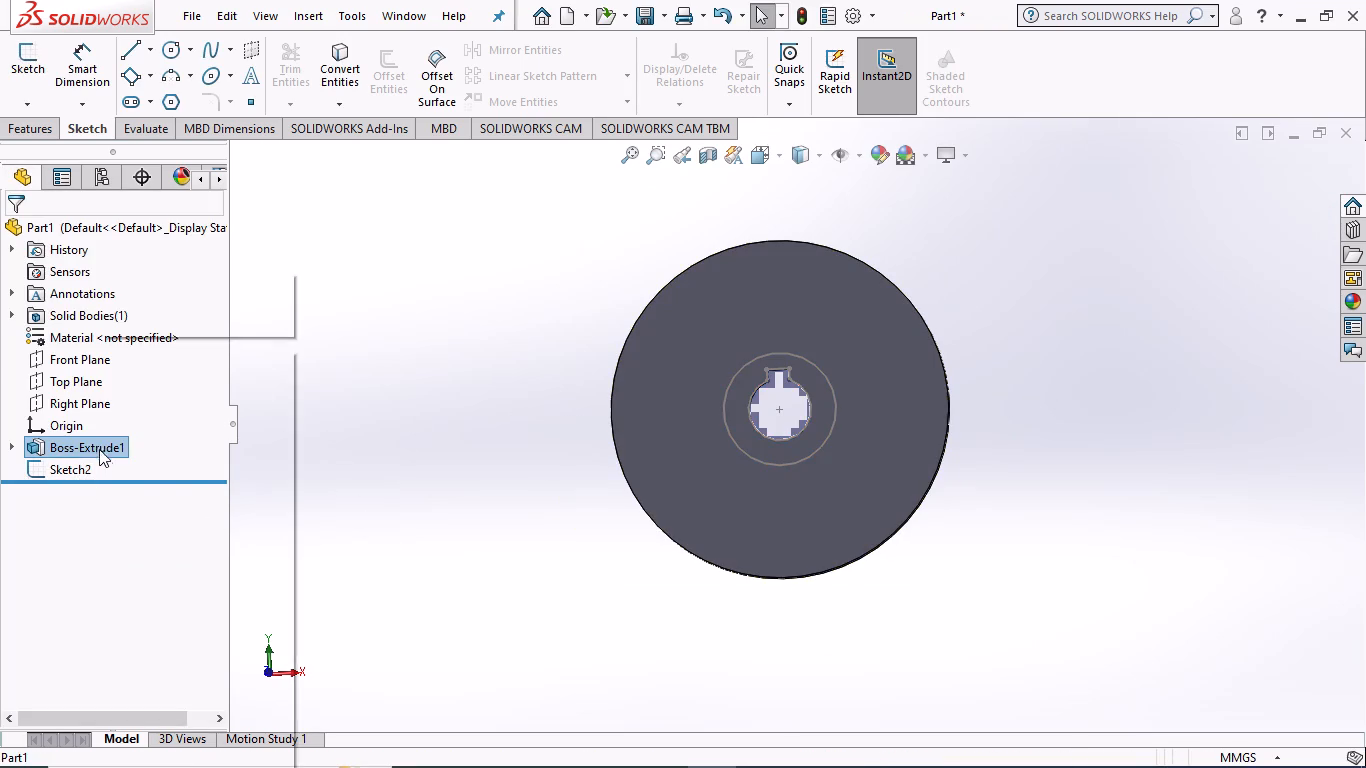
{"action": "left_click", "coordinate": [163, 457]}
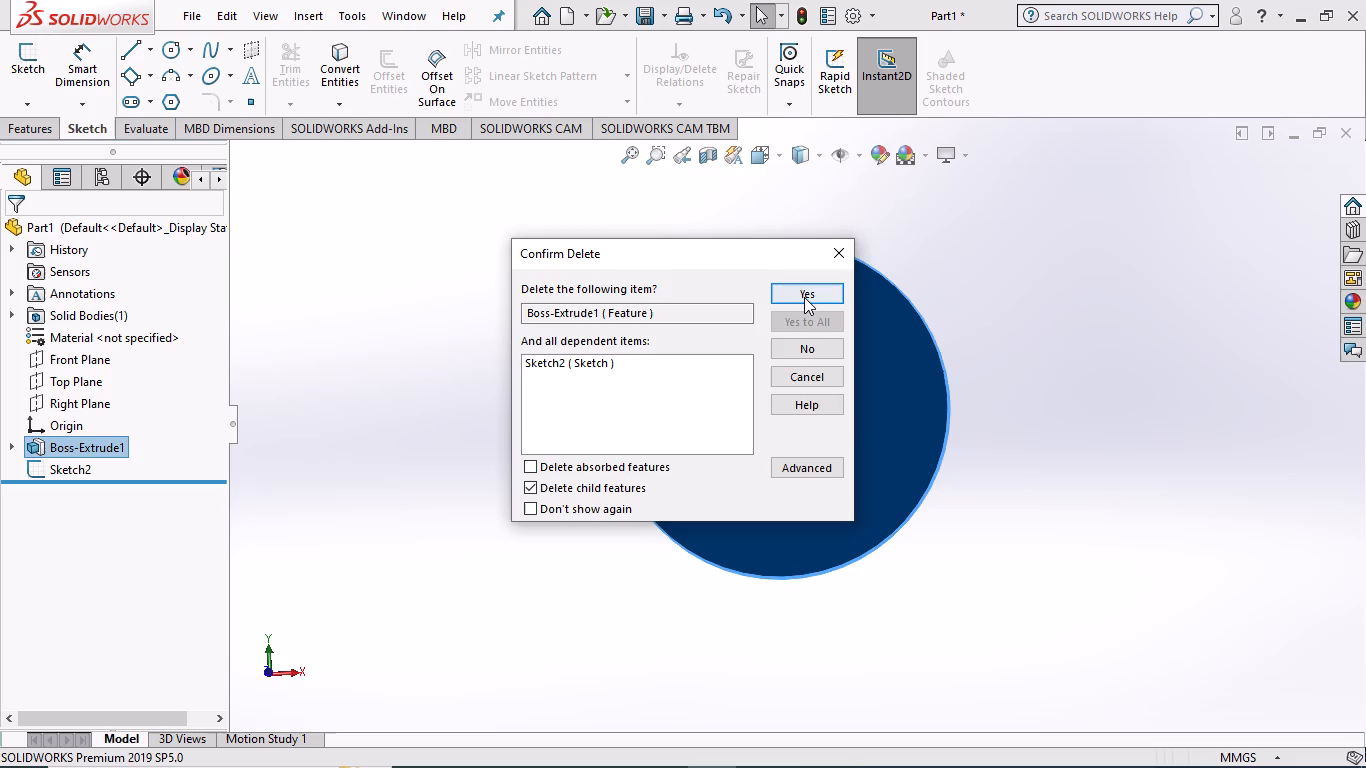
{"action": "left_click", "coordinate": [804, 297]}
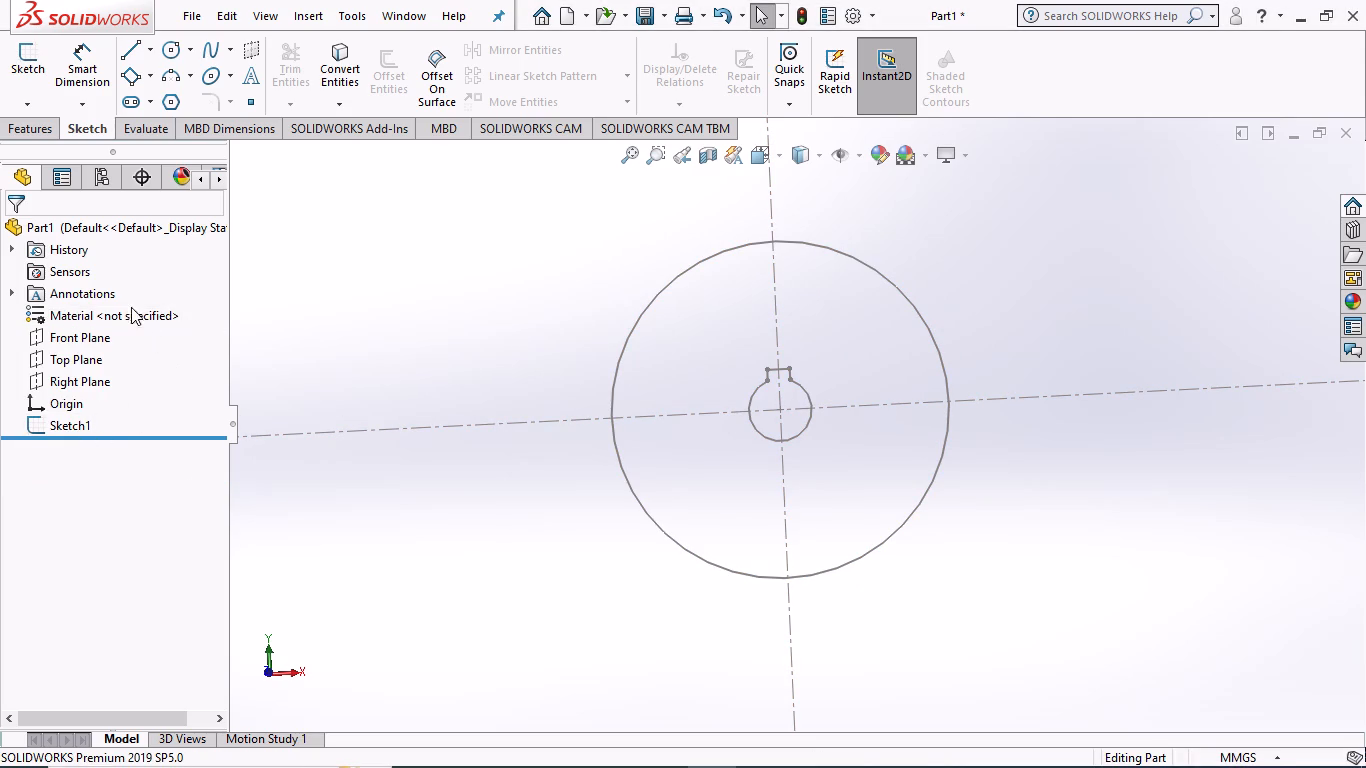
Reopen the disc sketch and start a boss extrusion limited to the region between the 75 mm circle and the keyed hole.
{"action": "left_click", "coordinate": [26, 80]}
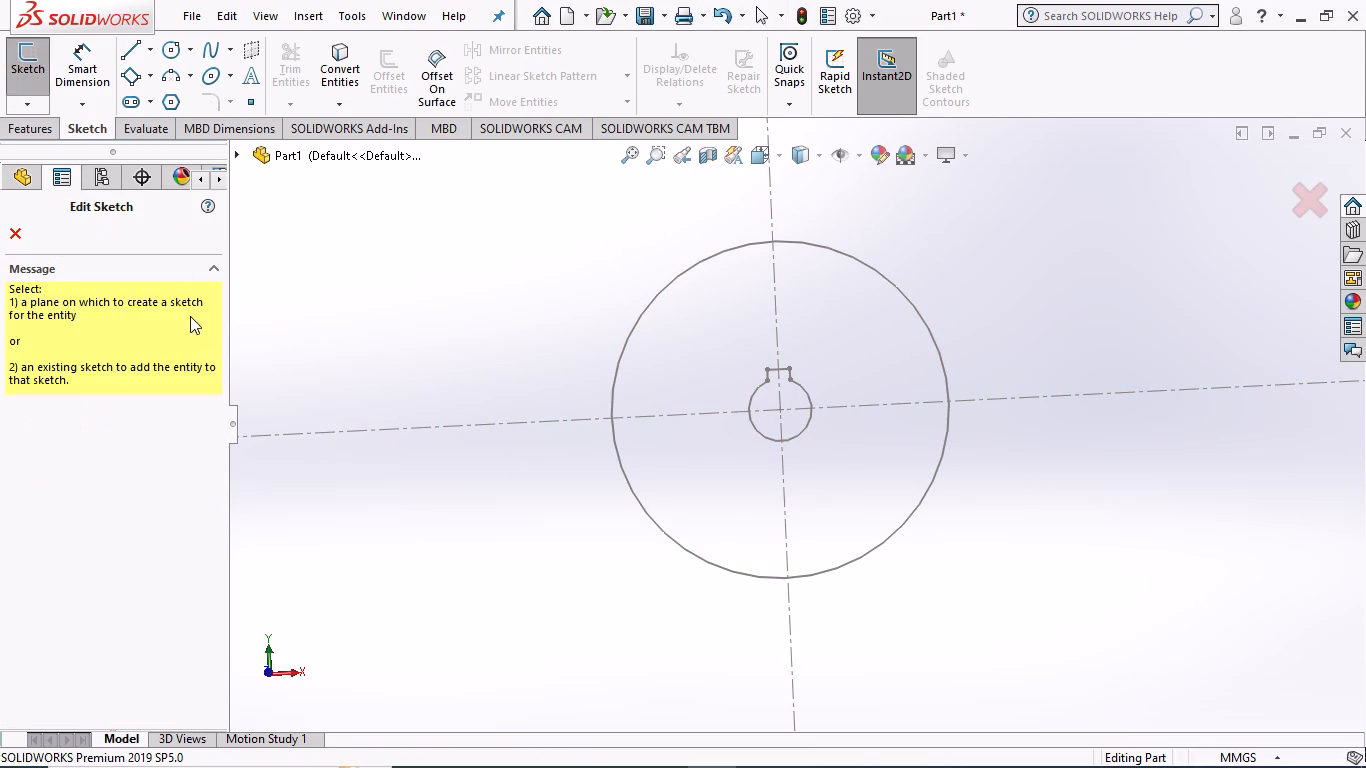
{"action": "left_click", "coordinate": [629, 332]}
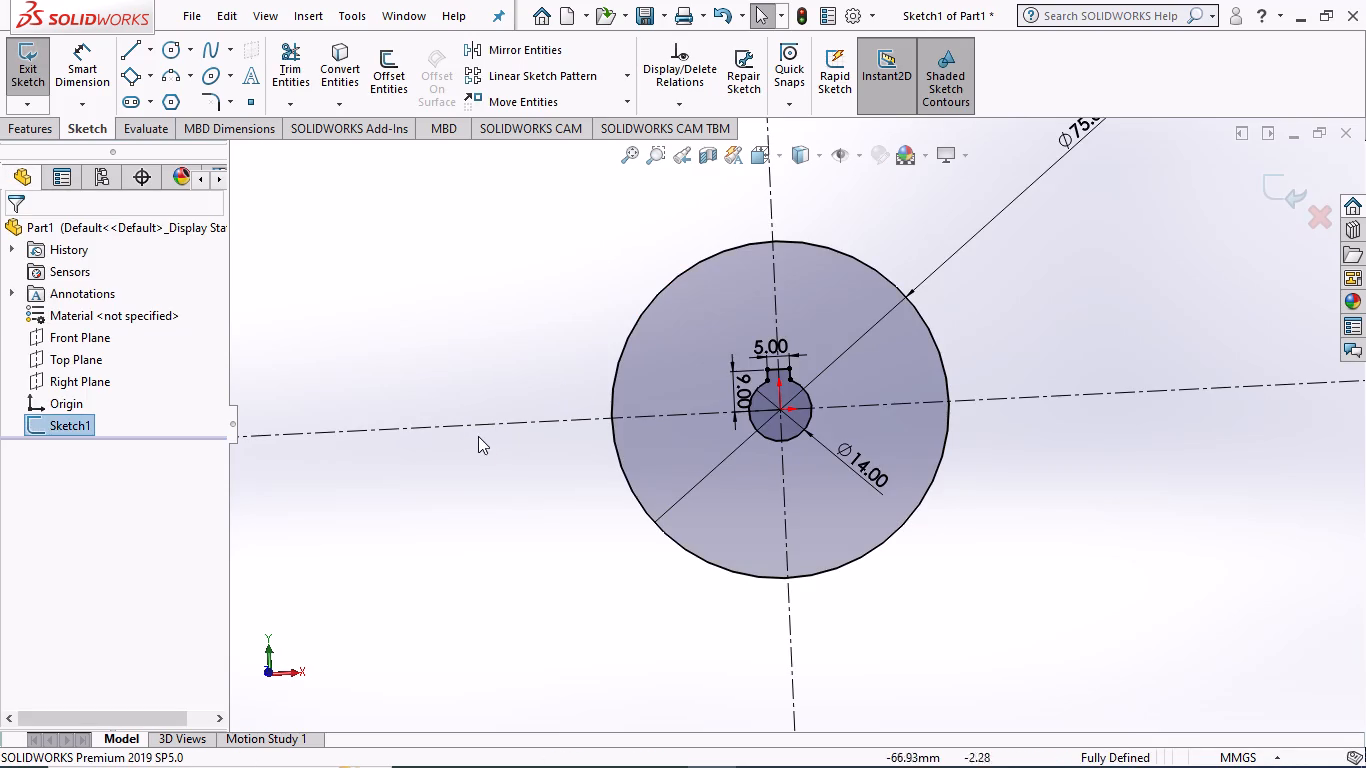
{"action": "left_click", "coordinate": [33, 126]}
{"action": "left_click", "coordinate": [43, 77]}
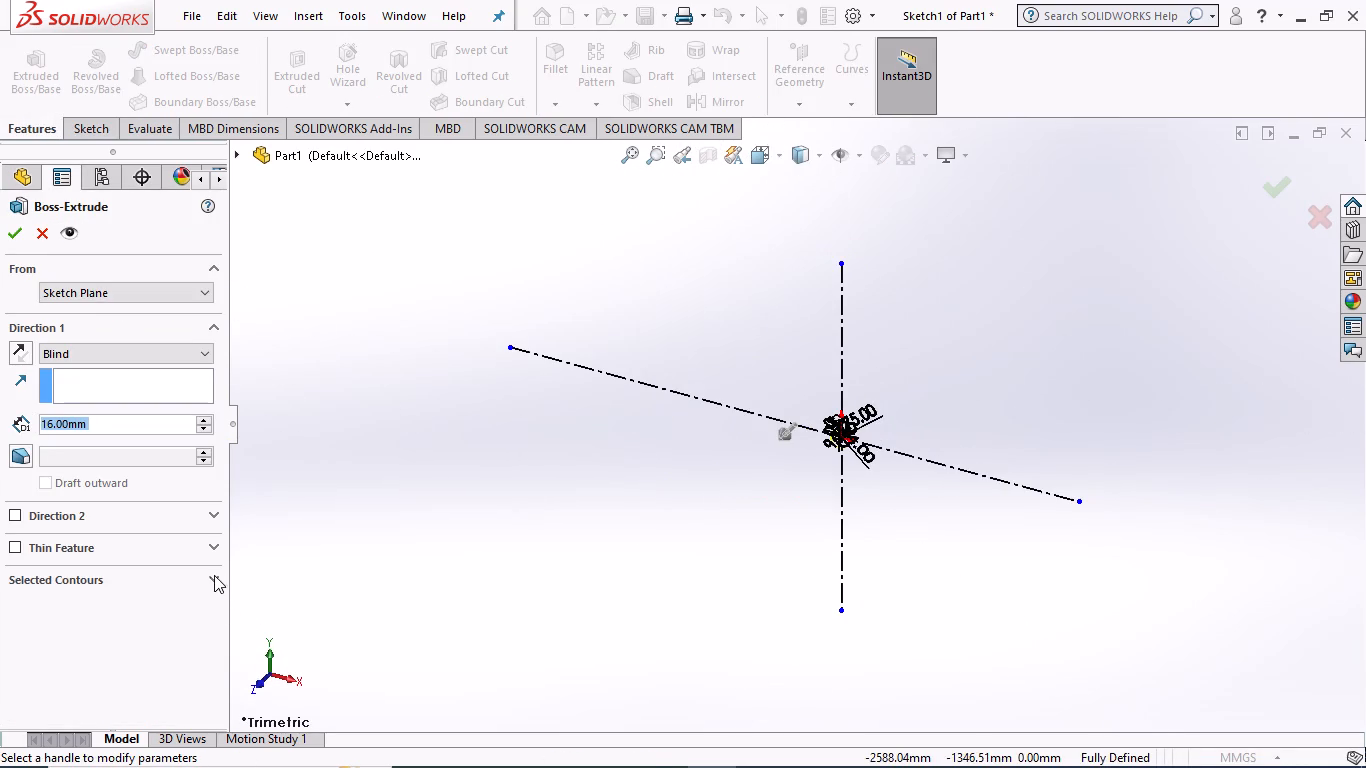
{"action": "left_click", "coordinate": [213, 574]}
{"action": "left_click", "coordinate": [150, 608]}
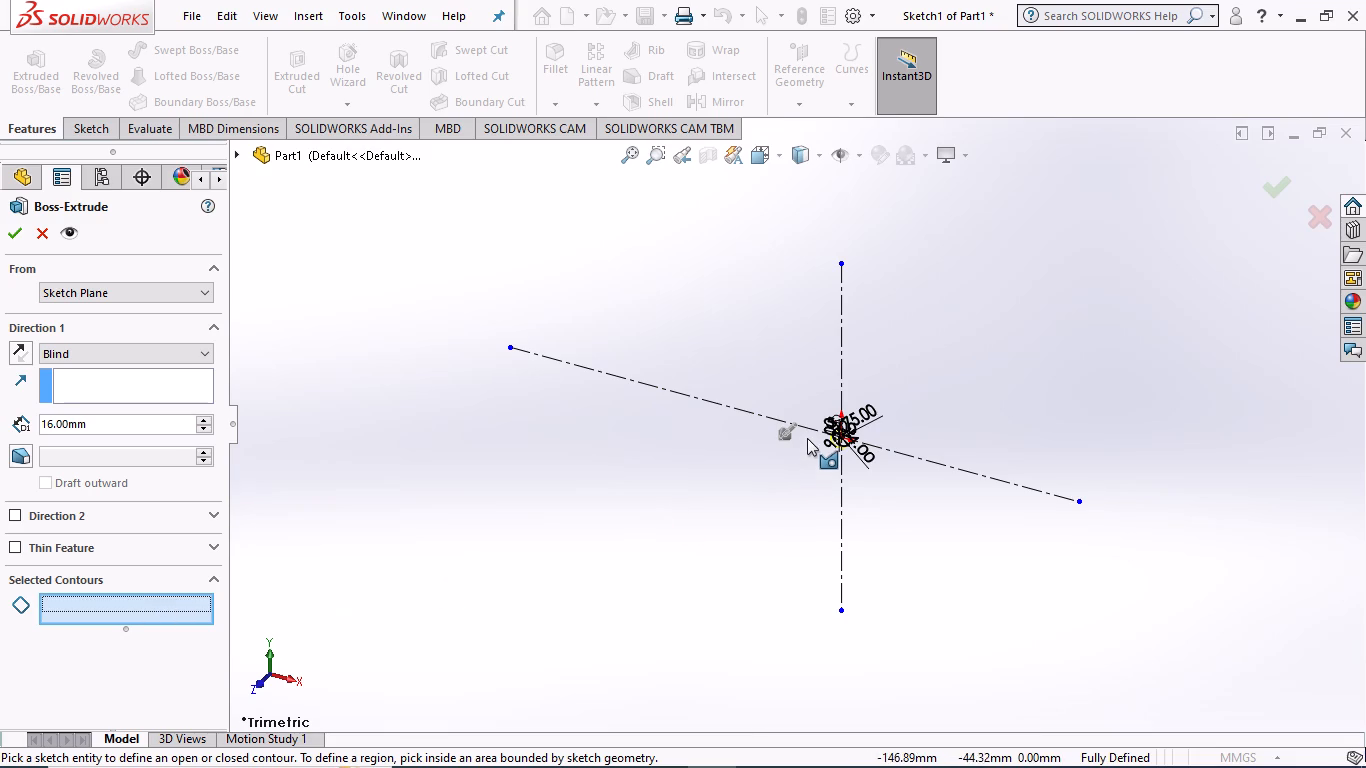
{"action": "scroll", "coordinate": [807, 438], "scroll_direction": "down", "scroll_amount": 19}
{"action": "scroll", "coordinate": [775, 423], "scroll_direction": "down", "scroll_amount": 2}
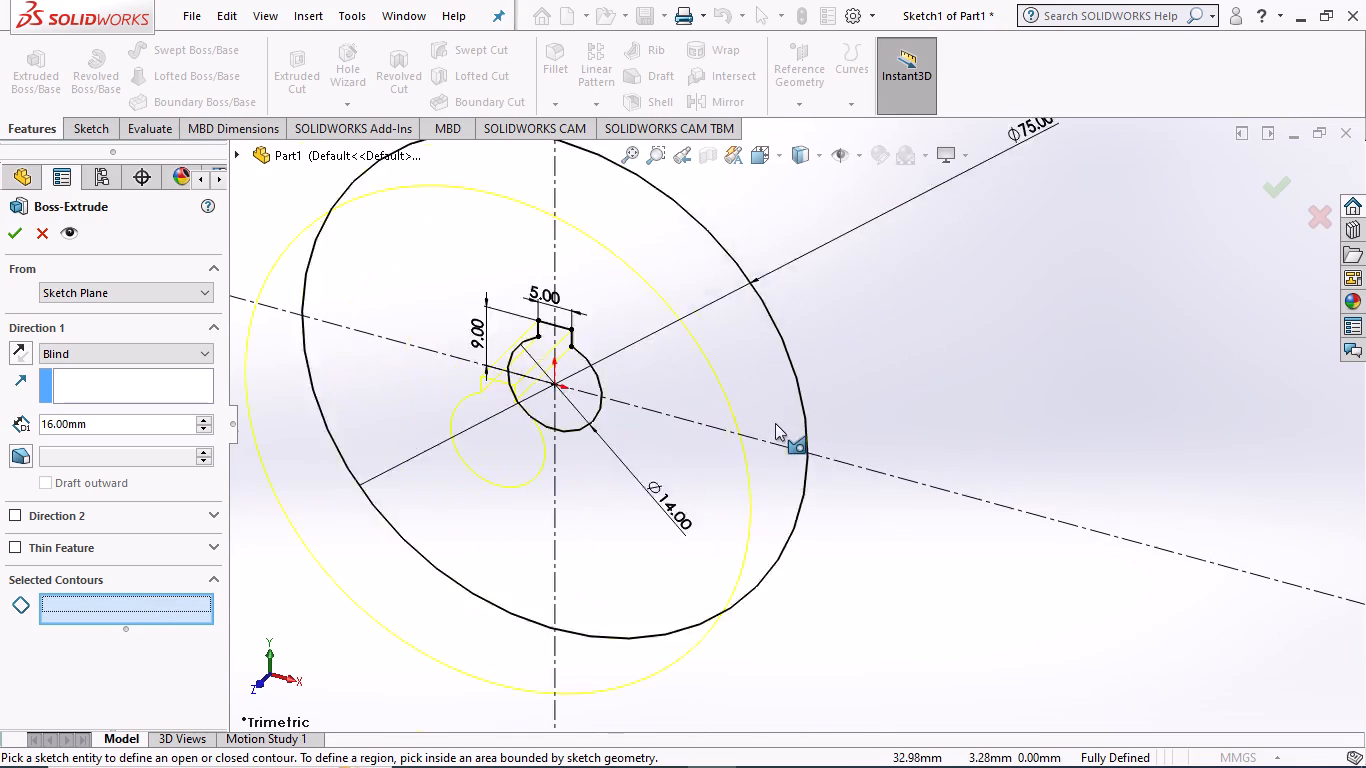
{"action": "scroll", "coordinate": [775, 423], "scroll_direction": "down", "scroll_amount": 1}
{"action": "left_click", "coordinate": [647, 361]}
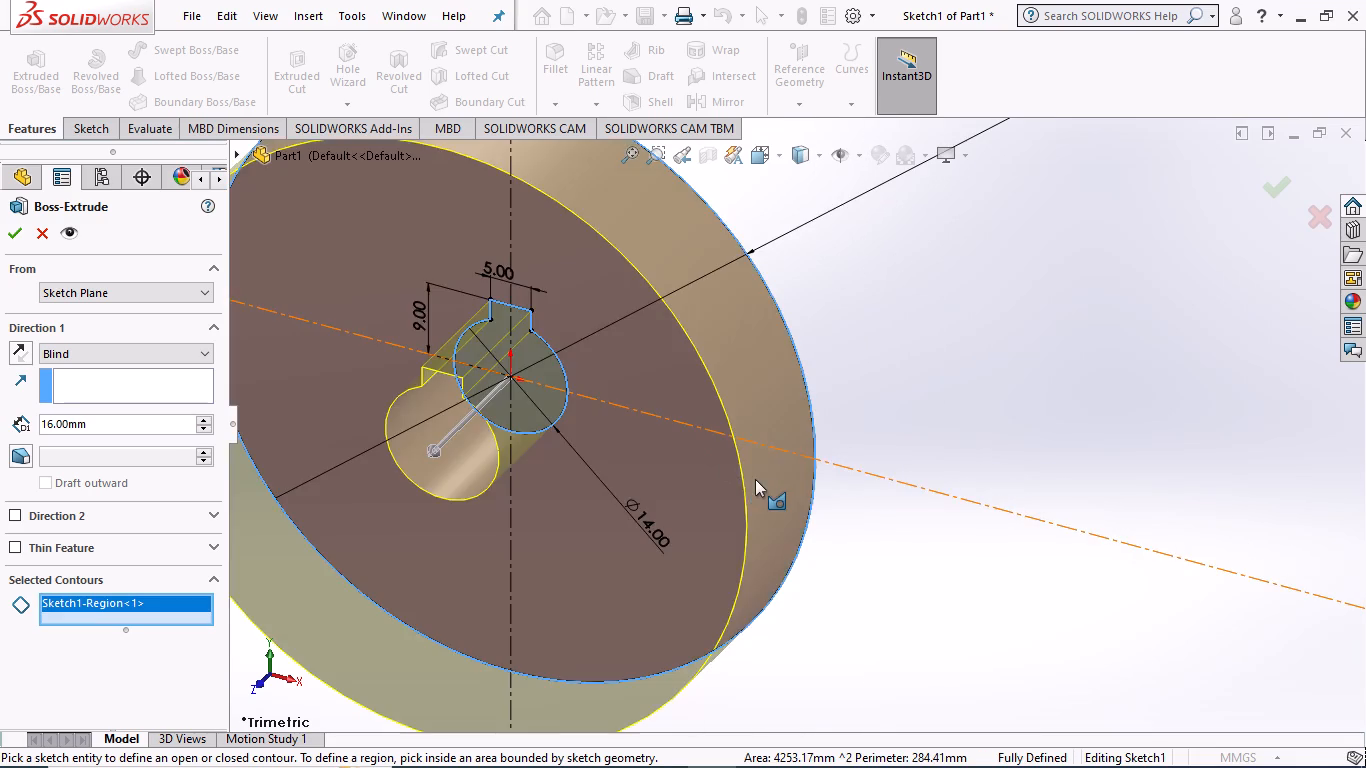
Set the disc extrusion to Mid Plane with a 3 mm depth, complete it and check the disc from another angle.
{"action": "scroll", "coordinate": [755, 479], "scroll_direction": "up", "scroll_amount": 4}
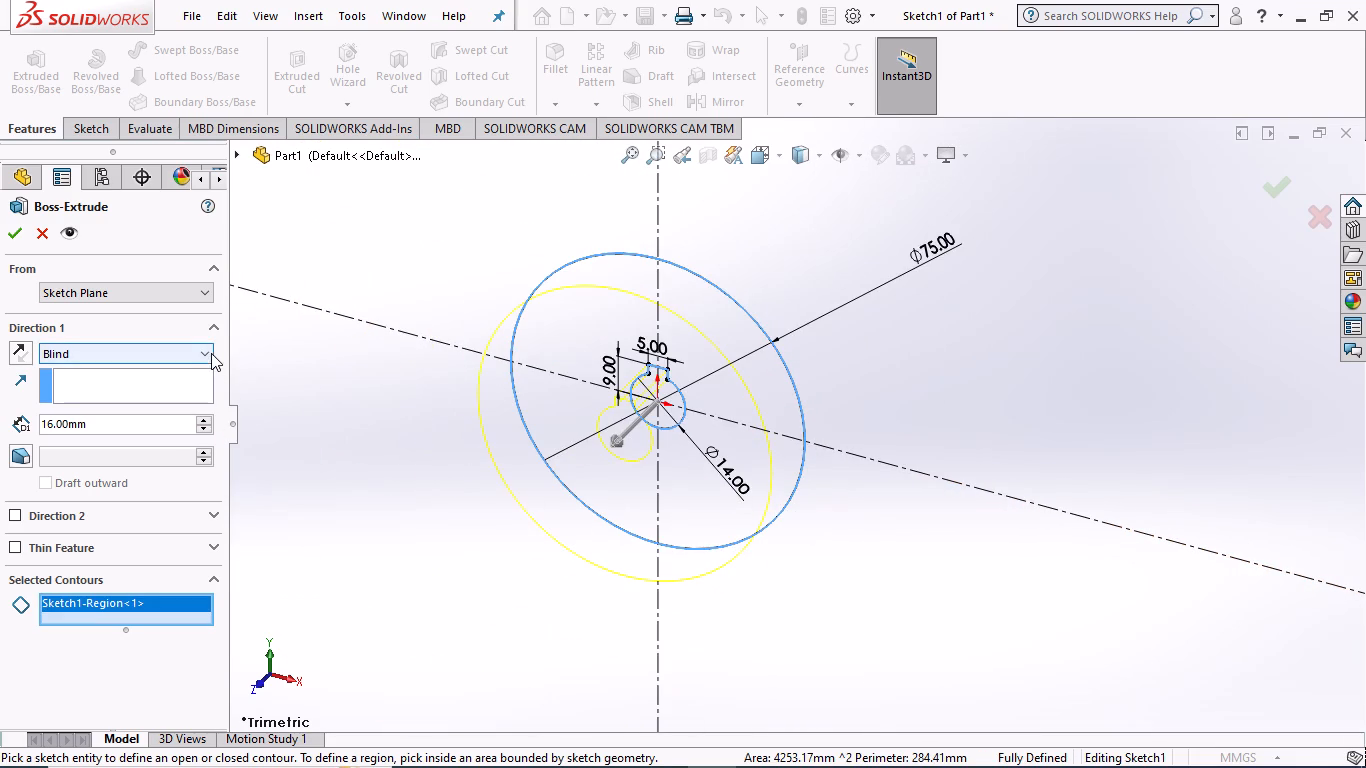
{"action": "left_click", "coordinate": [209, 352]}
{"action": "left_click", "coordinate": [168, 433]}
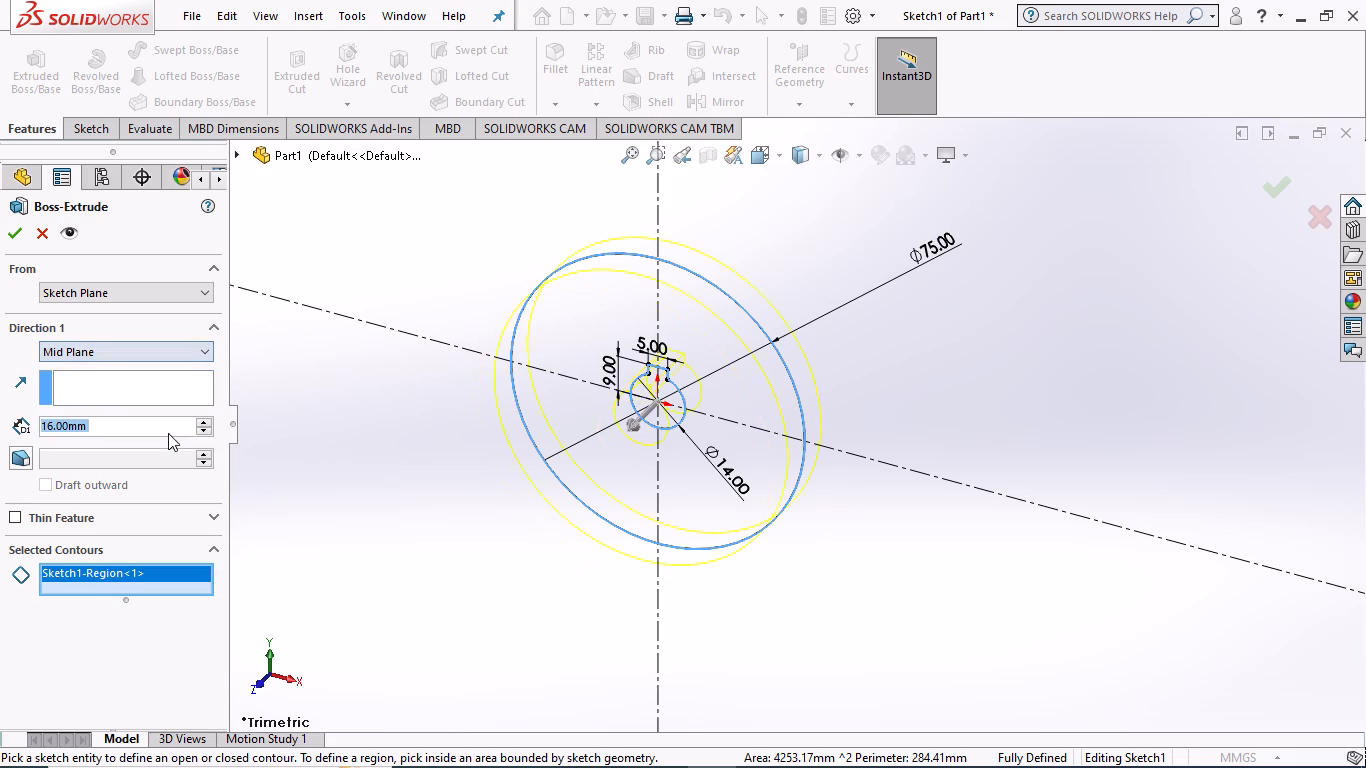
{"action": "type", "text": "25"}
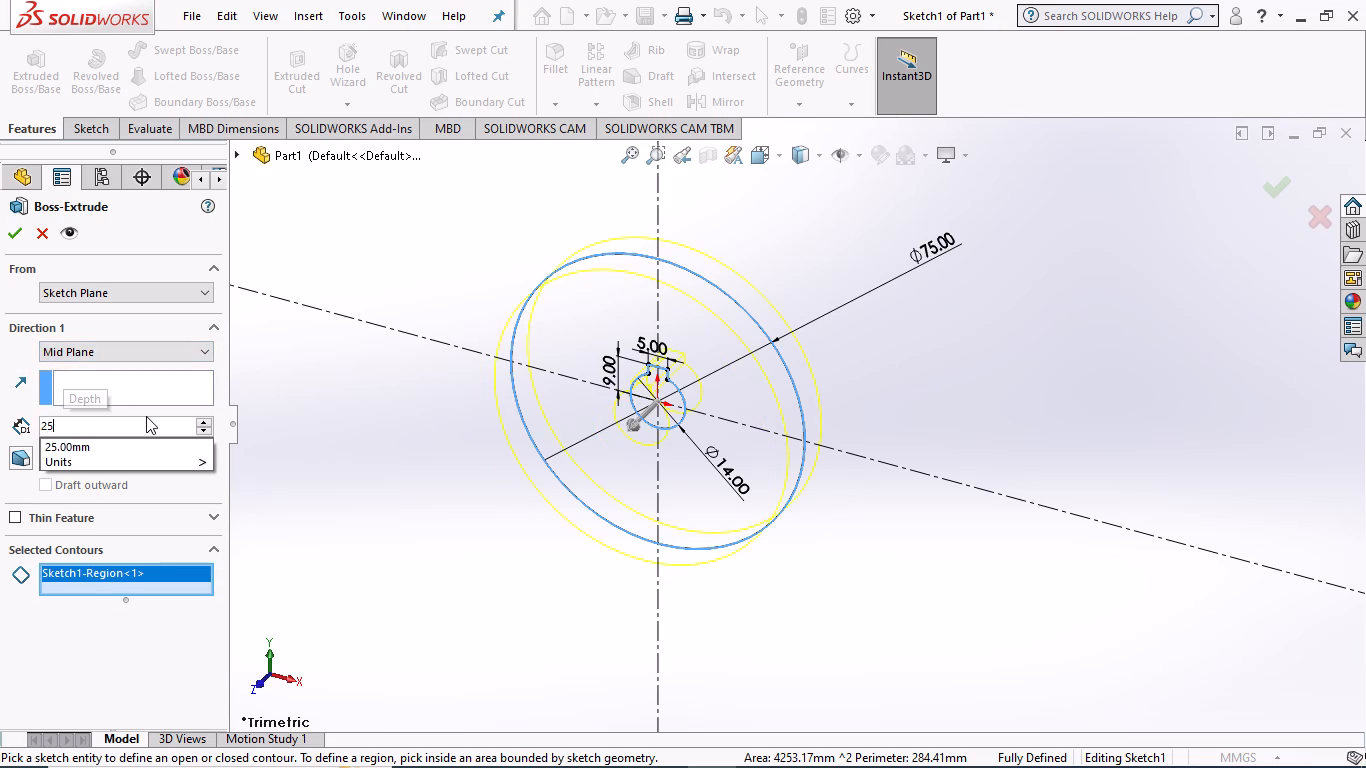
{"action": "key", "text": "BackSpace"}
{"action": "key", "text": "BackSpace"}
{"action": "key", "text": "BackSpace"}
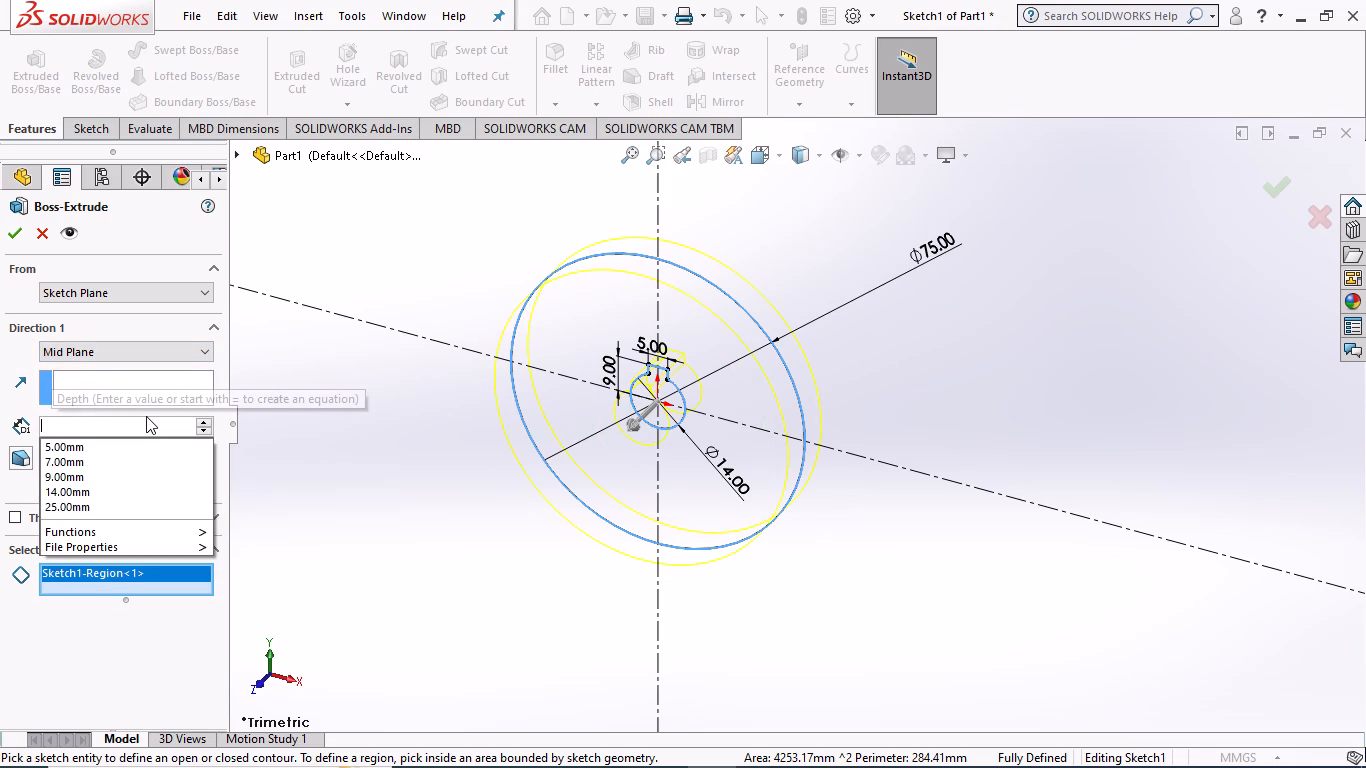
{"action": "key", "text": "3"}
{"action": "key", "text": "Return"}
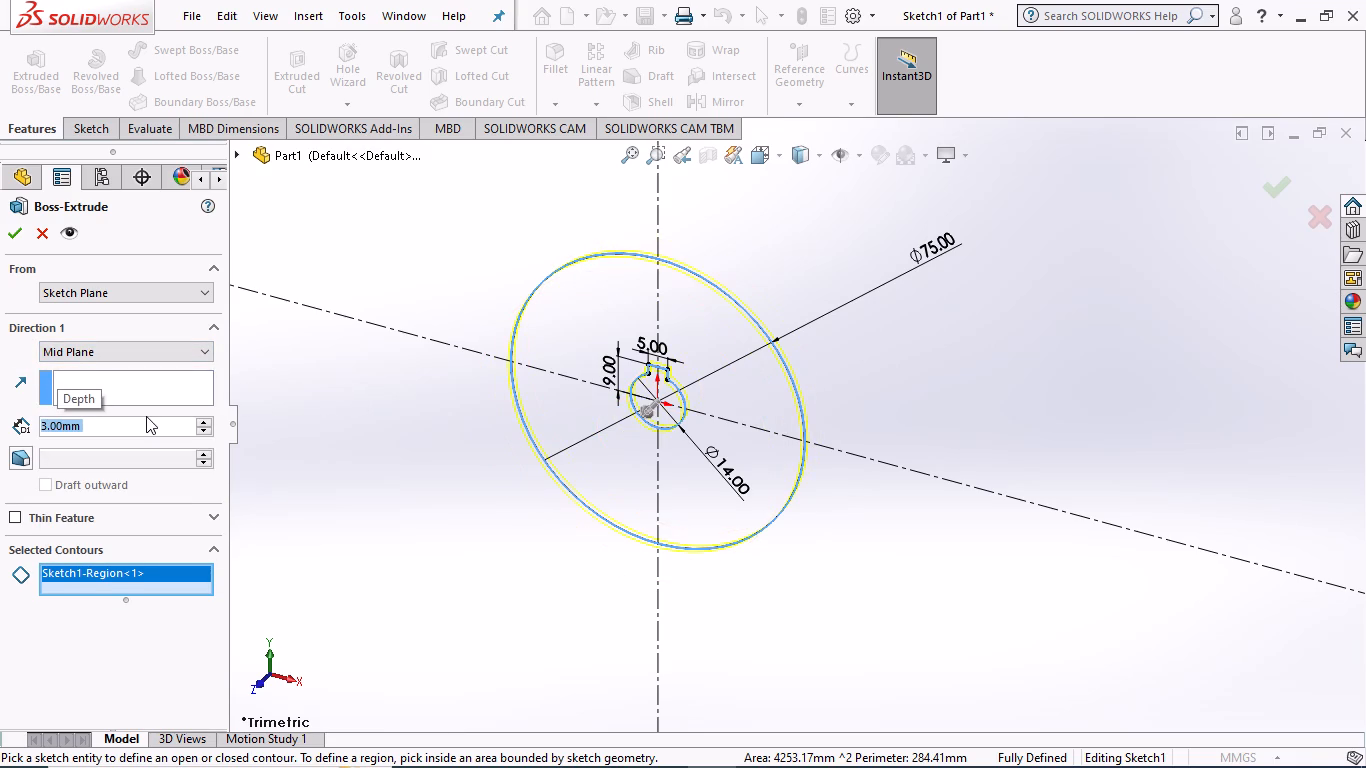
{"action": "left_click", "coordinate": [8, 228]}
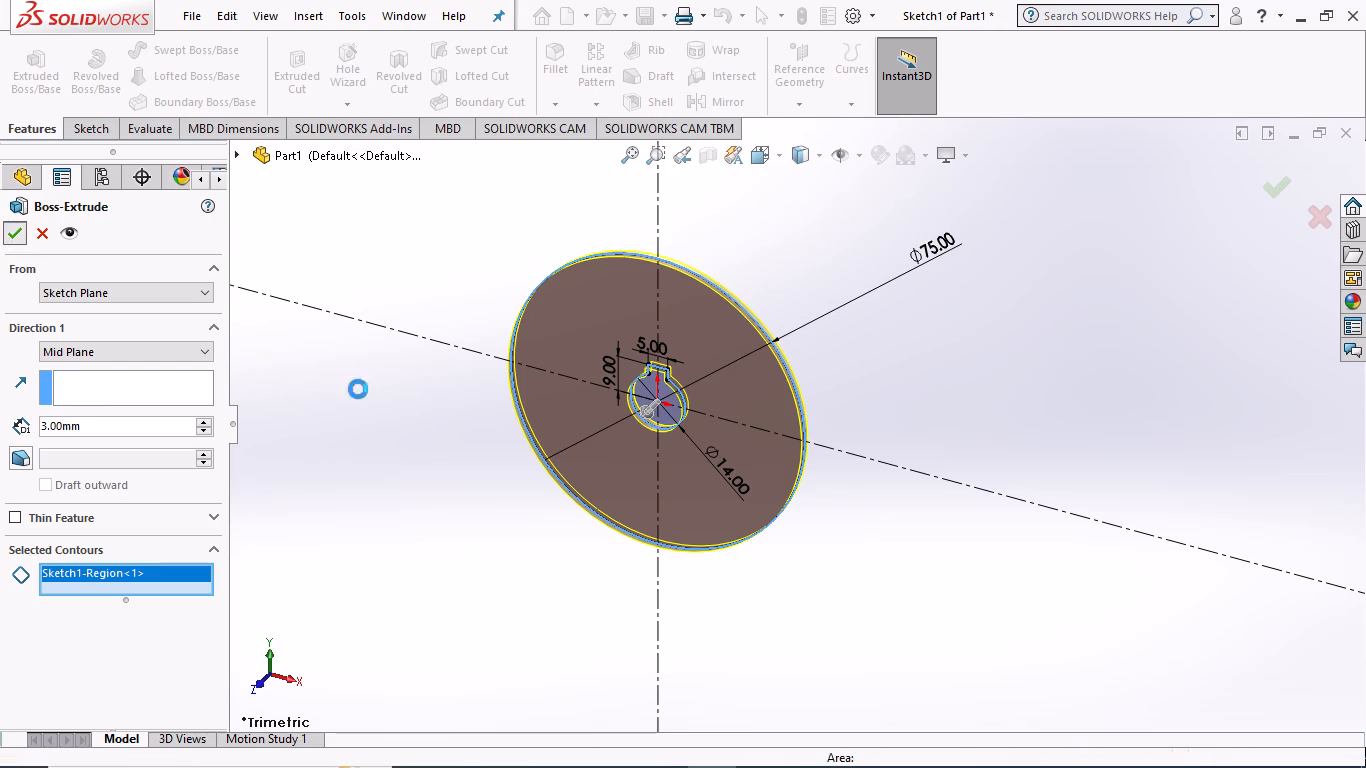
{"action": "scroll", "coordinate": [653, 444], "scroll_direction": "down", "scroll_amount": 3}
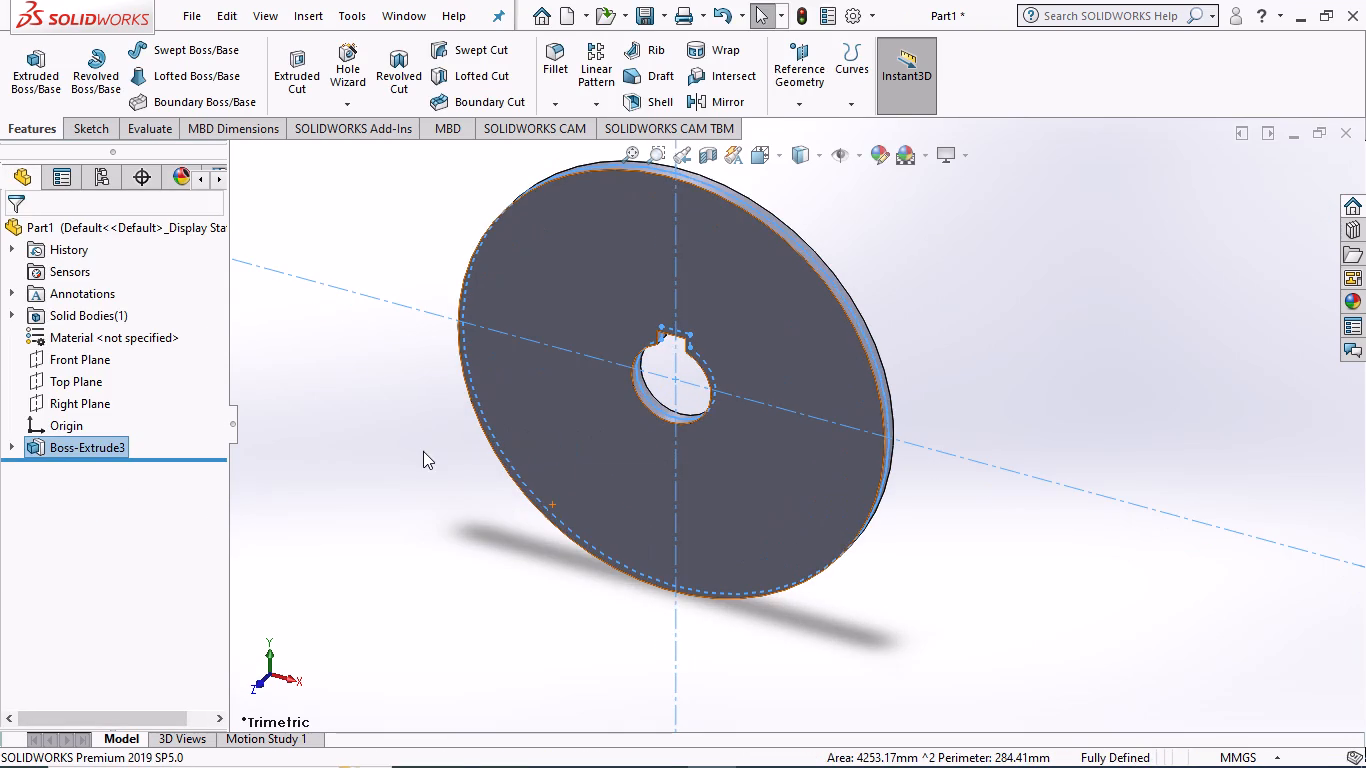
{"action": "left_click", "coordinate": [420, 447]}
{"action": "middle_click_drag", "start_coordinate": [617, 437], "coordinate": [618, 291]}
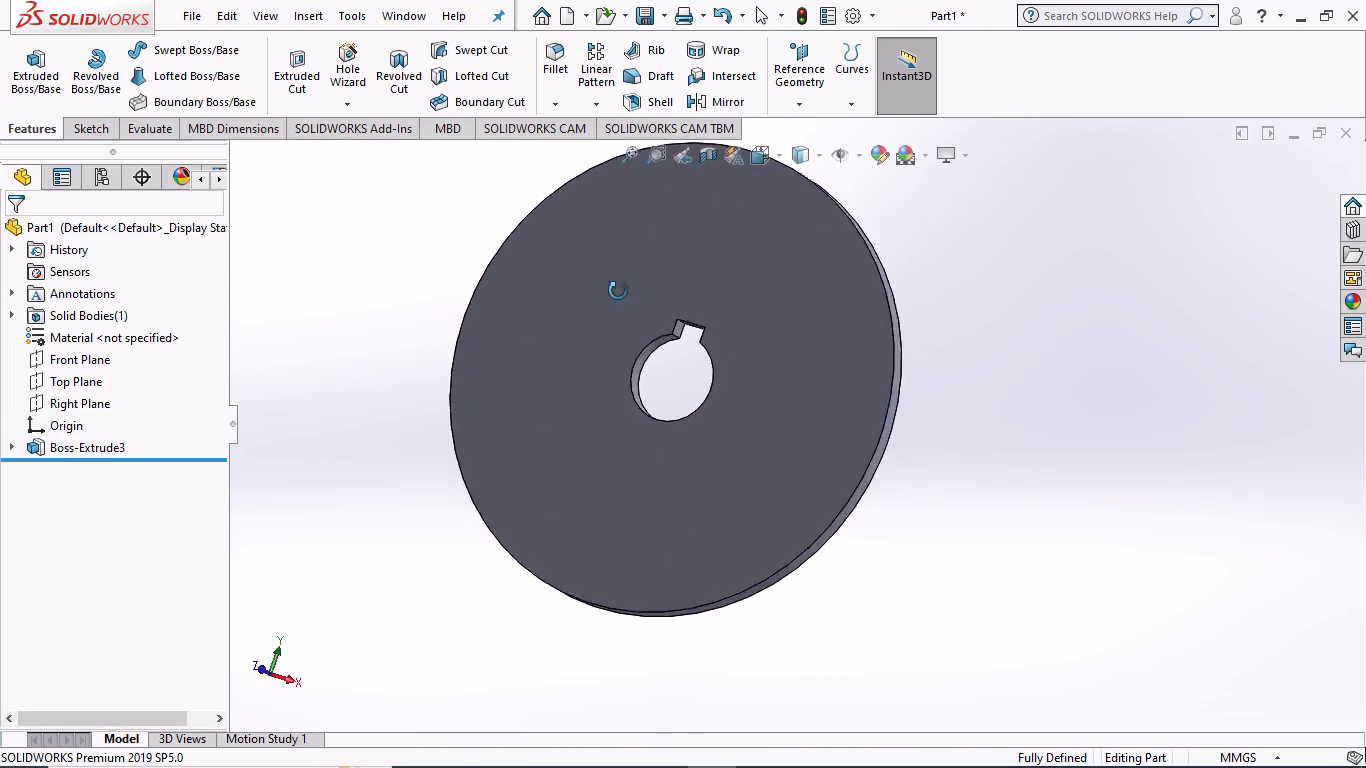
Start a sketch on the disc's front face and draw a circle about 45.7 mm in diameter centred on the origin.
{"action": "middle_click_drag", "start_coordinate": [618, 291], "coordinate": [623, 408]}
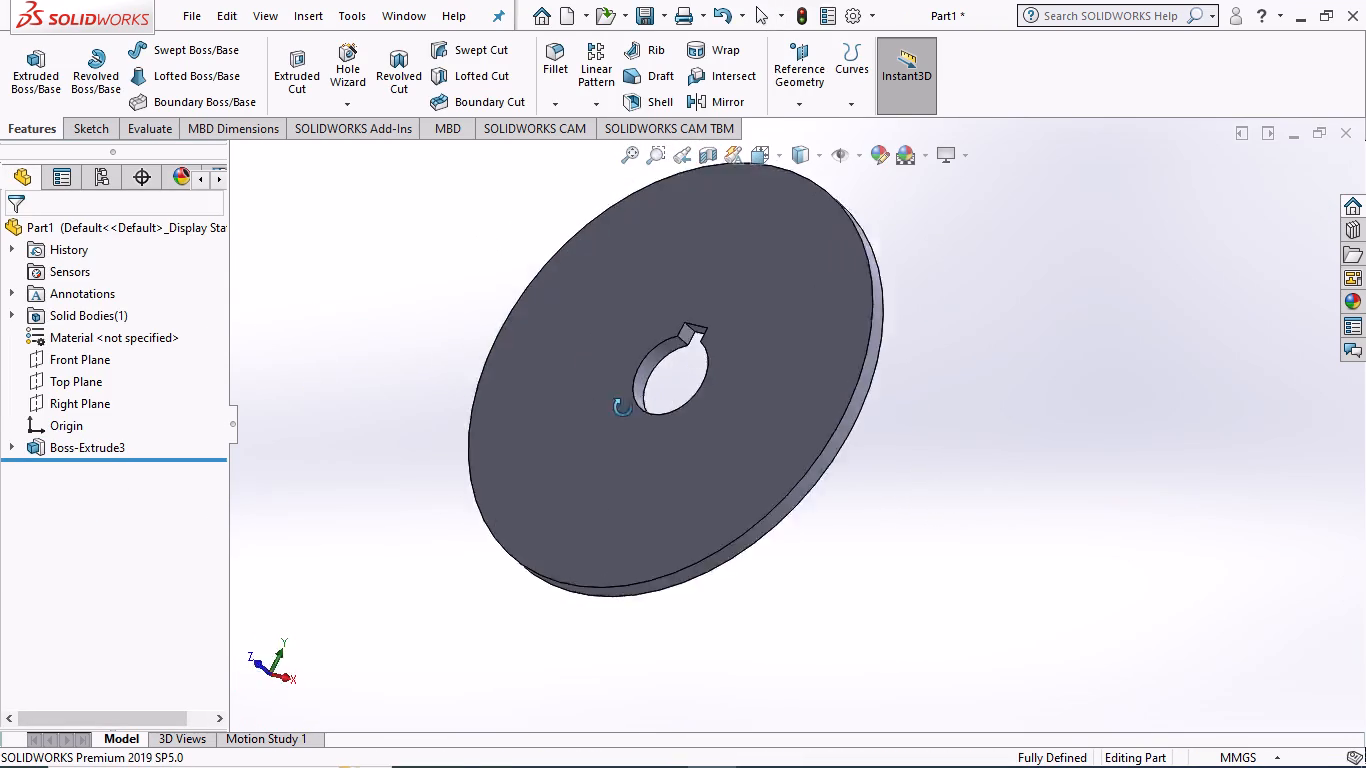
{"action": "middle_click_drag", "start_coordinate": [623, 408], "coordinate": [643, 585]}
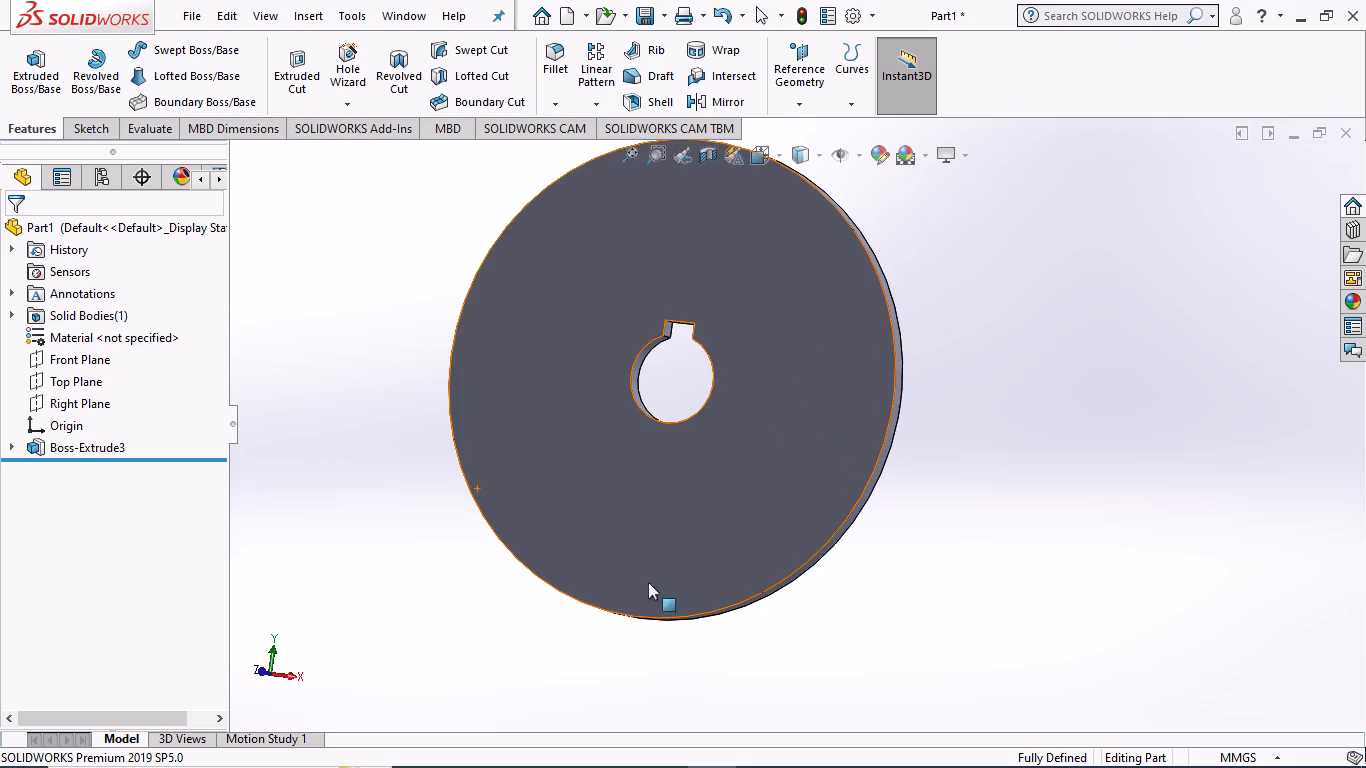
{"action": "left_click", "coordinate": [744, 480]}
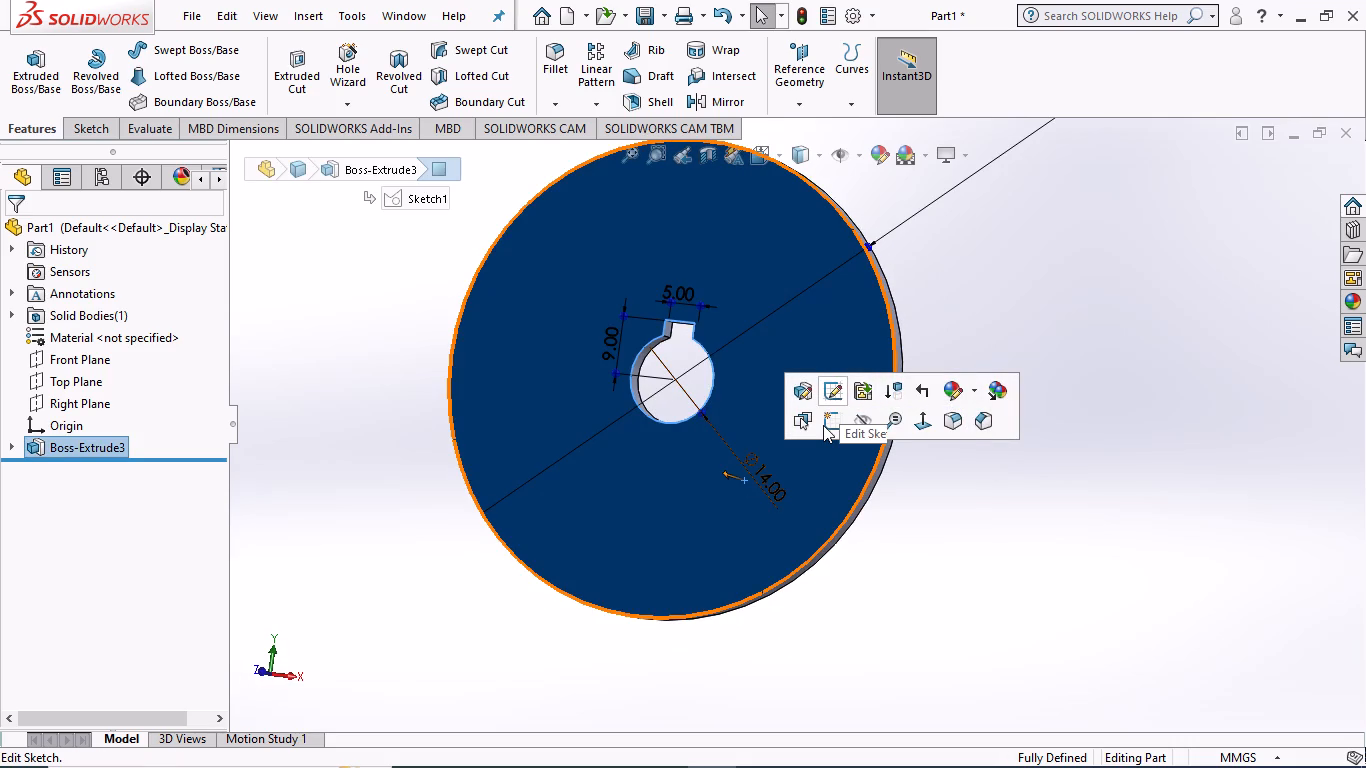
{"action": "left_click", "coordinate": [823, 425]}
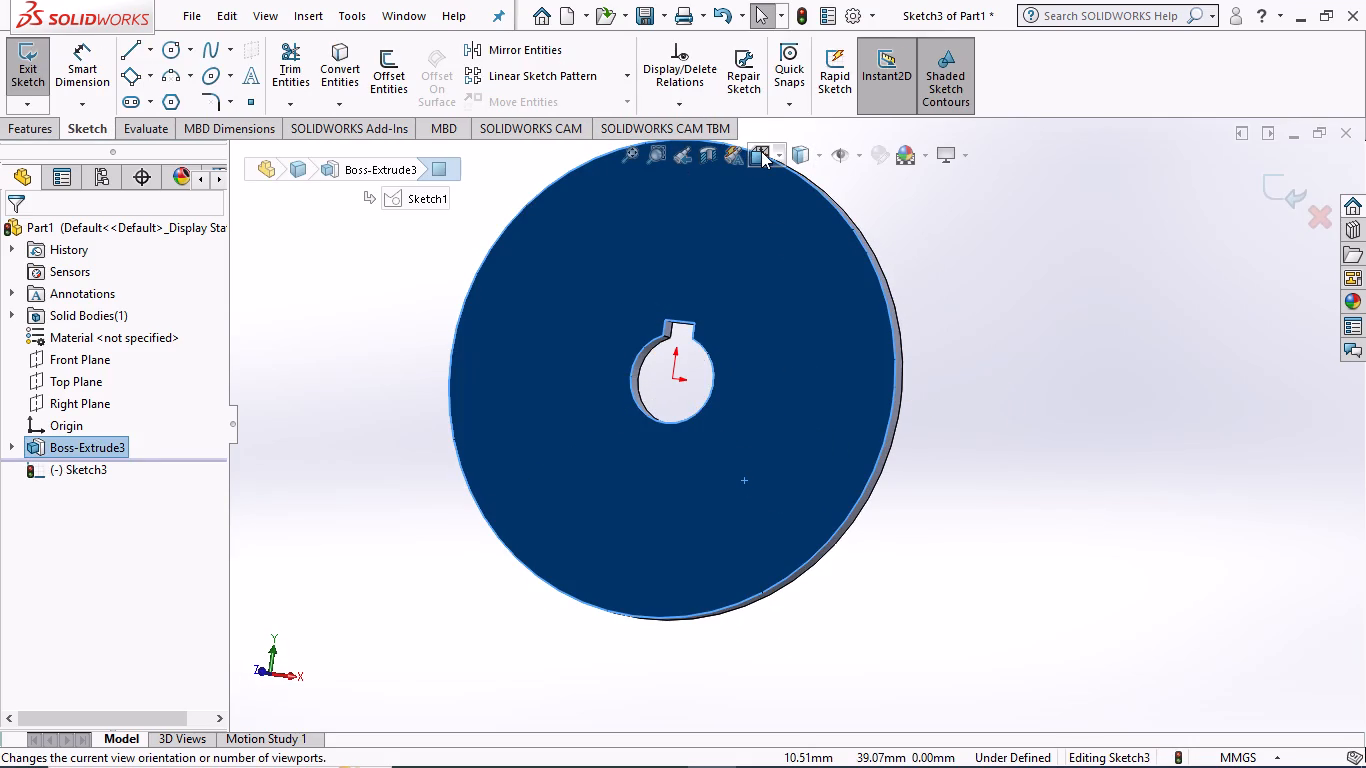
{"action": "left_click", "coordinate": [761, 151]}
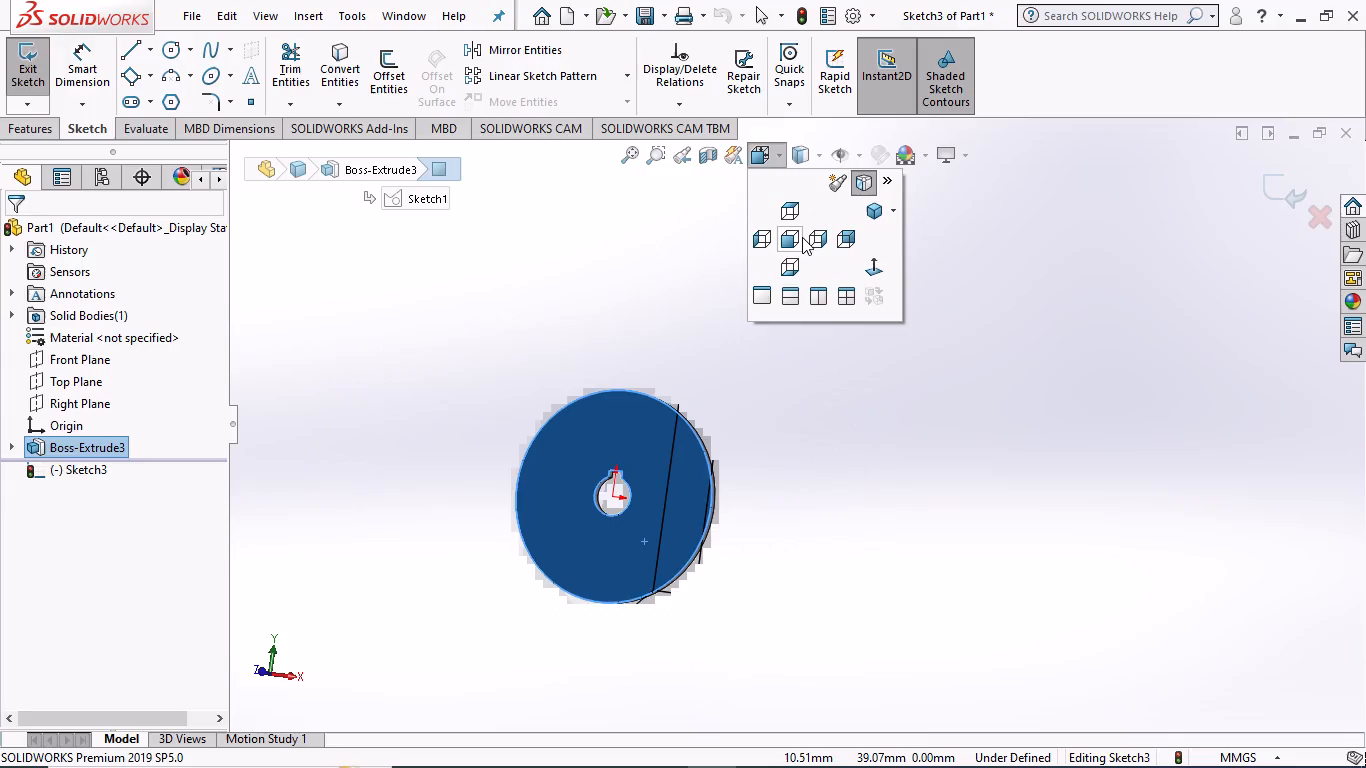
{"action": "left_click", "coordinate": [782, 237]}
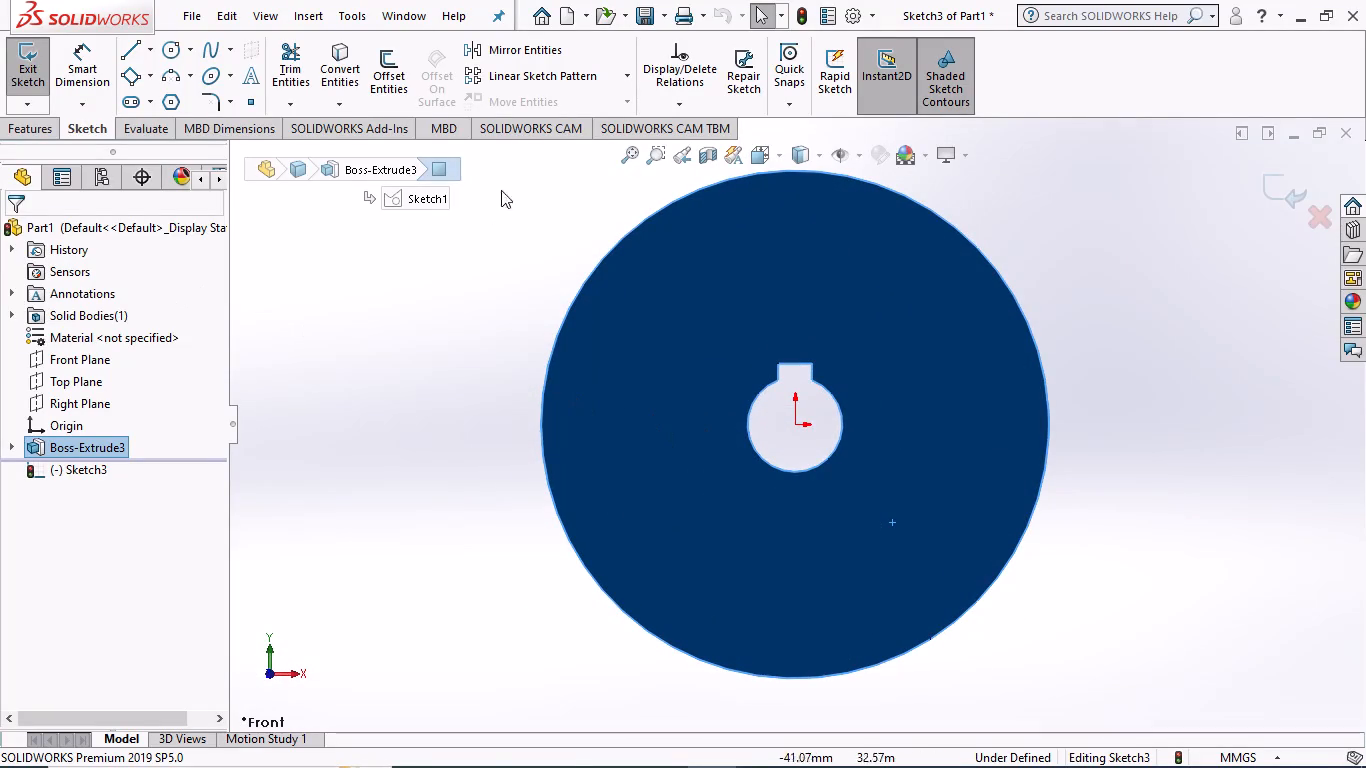
{"action": "left_click", "coordinate": [168, 48]}
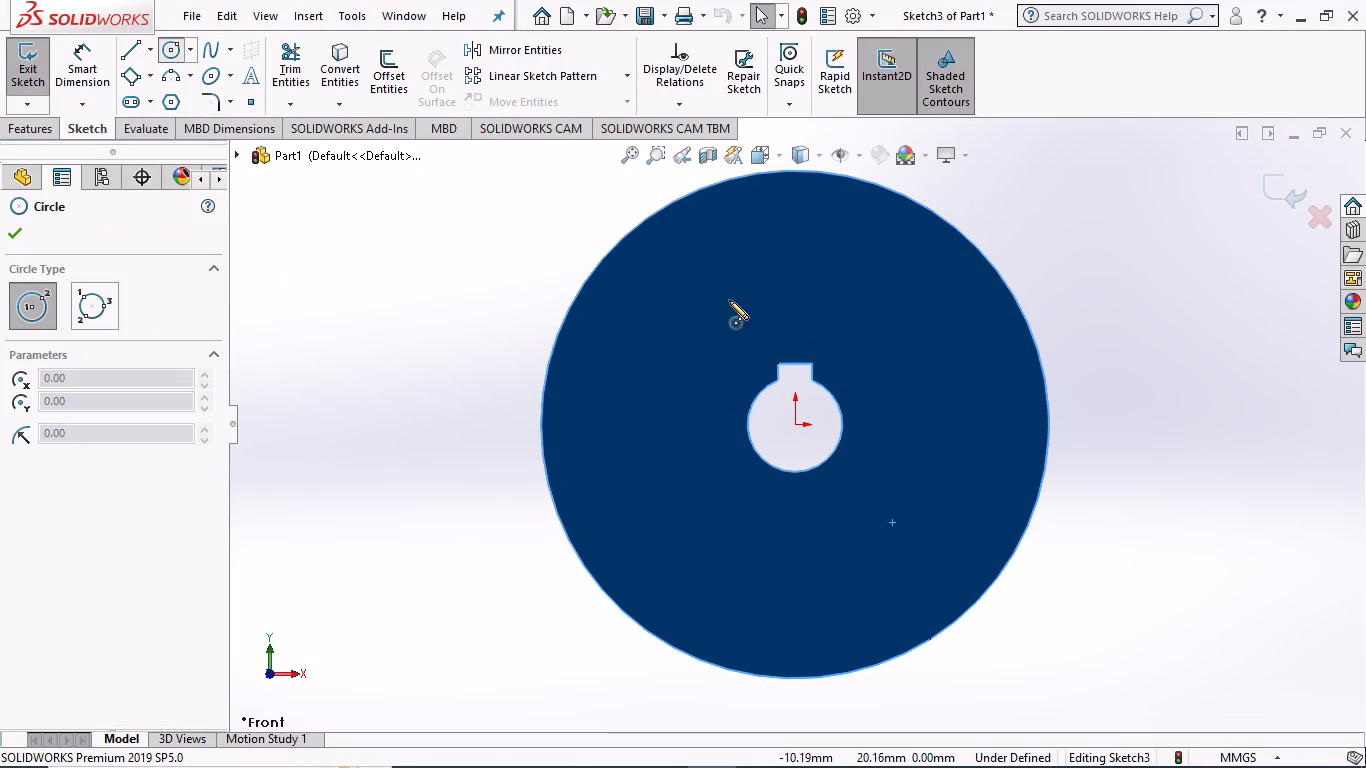
{"action": "left_click", "coordinate": [789, 424]}
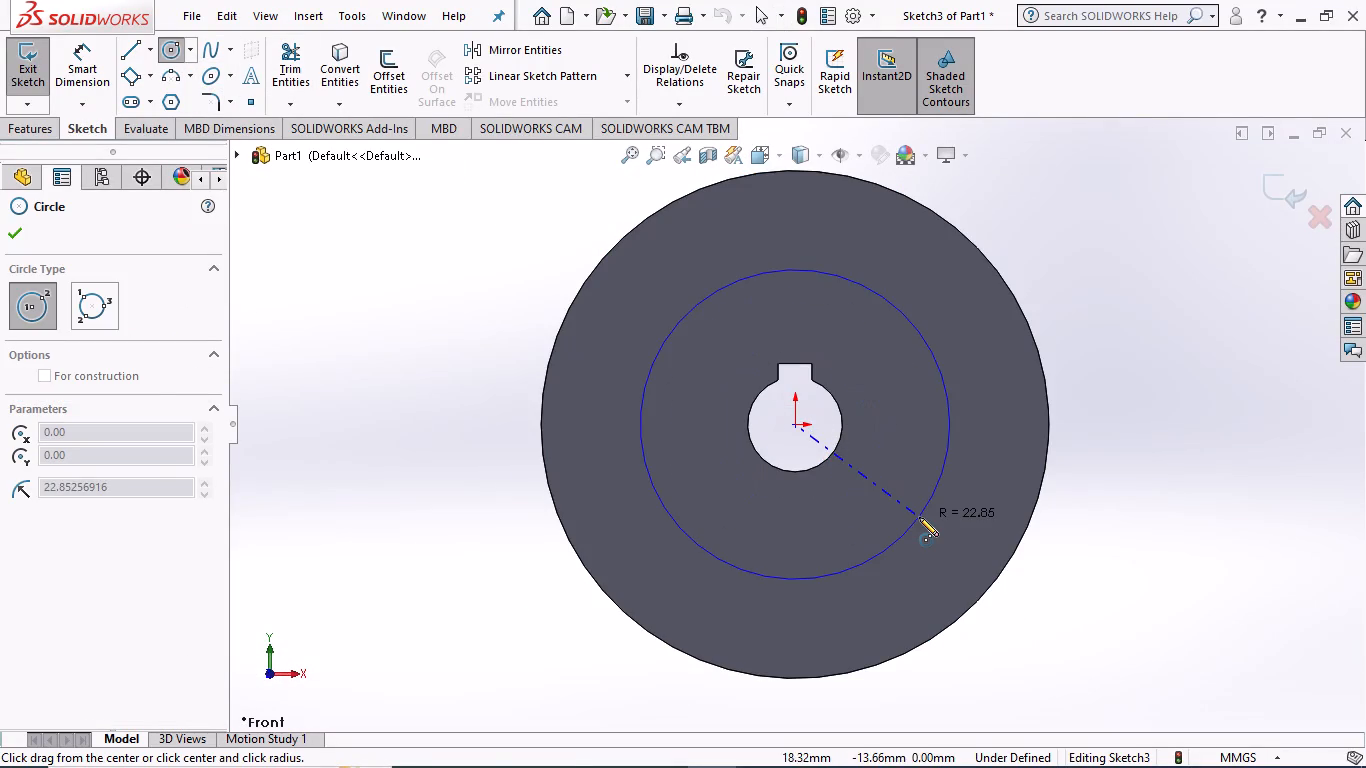
{"action": "left_click", "coordinate": [919, 517]}
{"action": "left_click", "coordinate": [13, 228]}
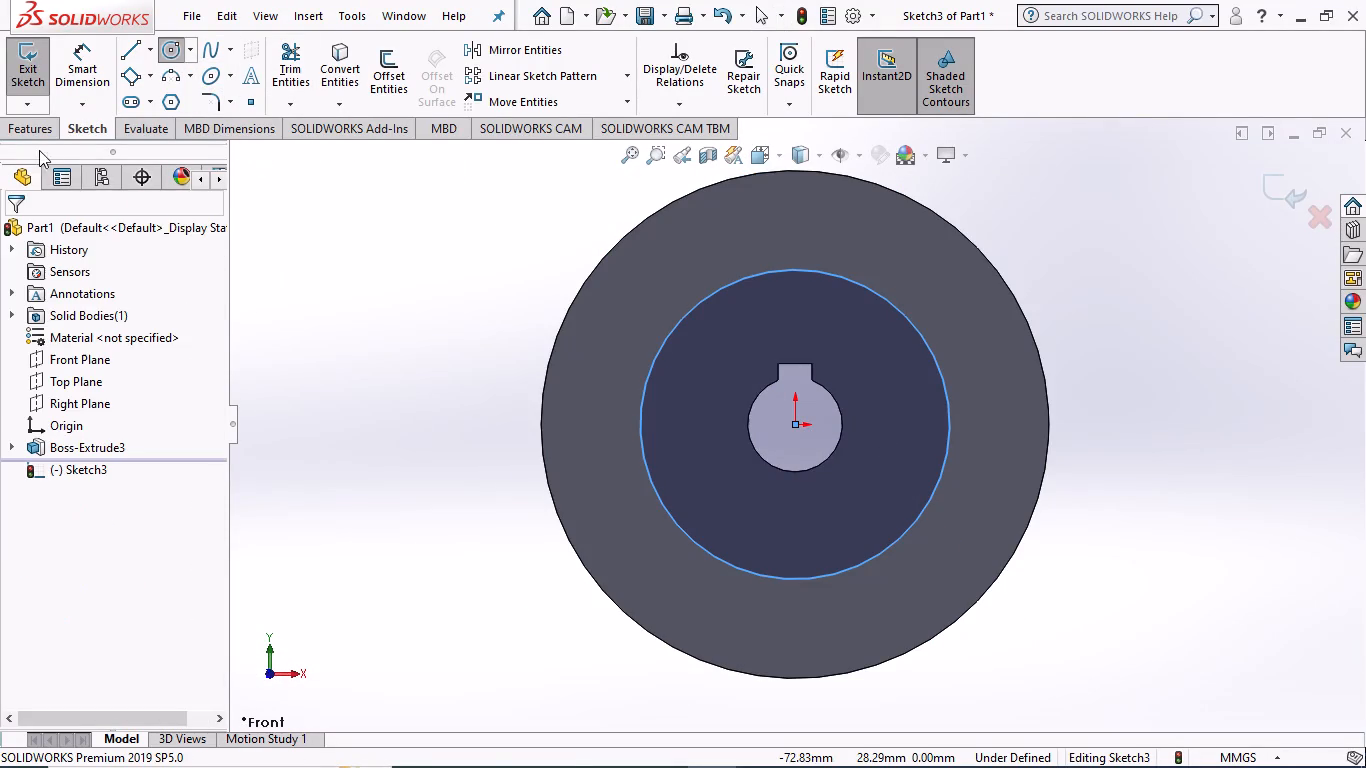
Dimension the new circle's diameter as 25 mm.
{"action": "left_click", "coordinate": [80, 76]}
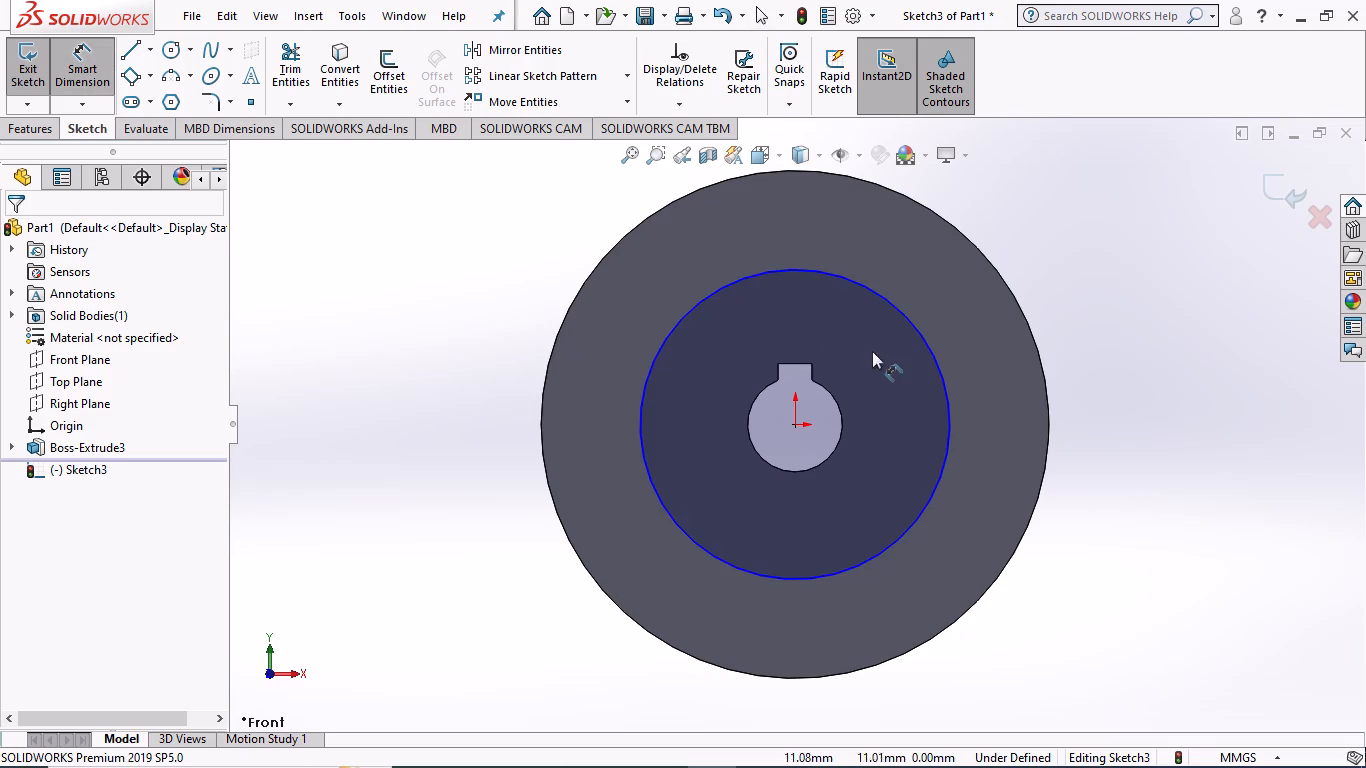
{"action": "left_click", "coordinate": [909, 316]}
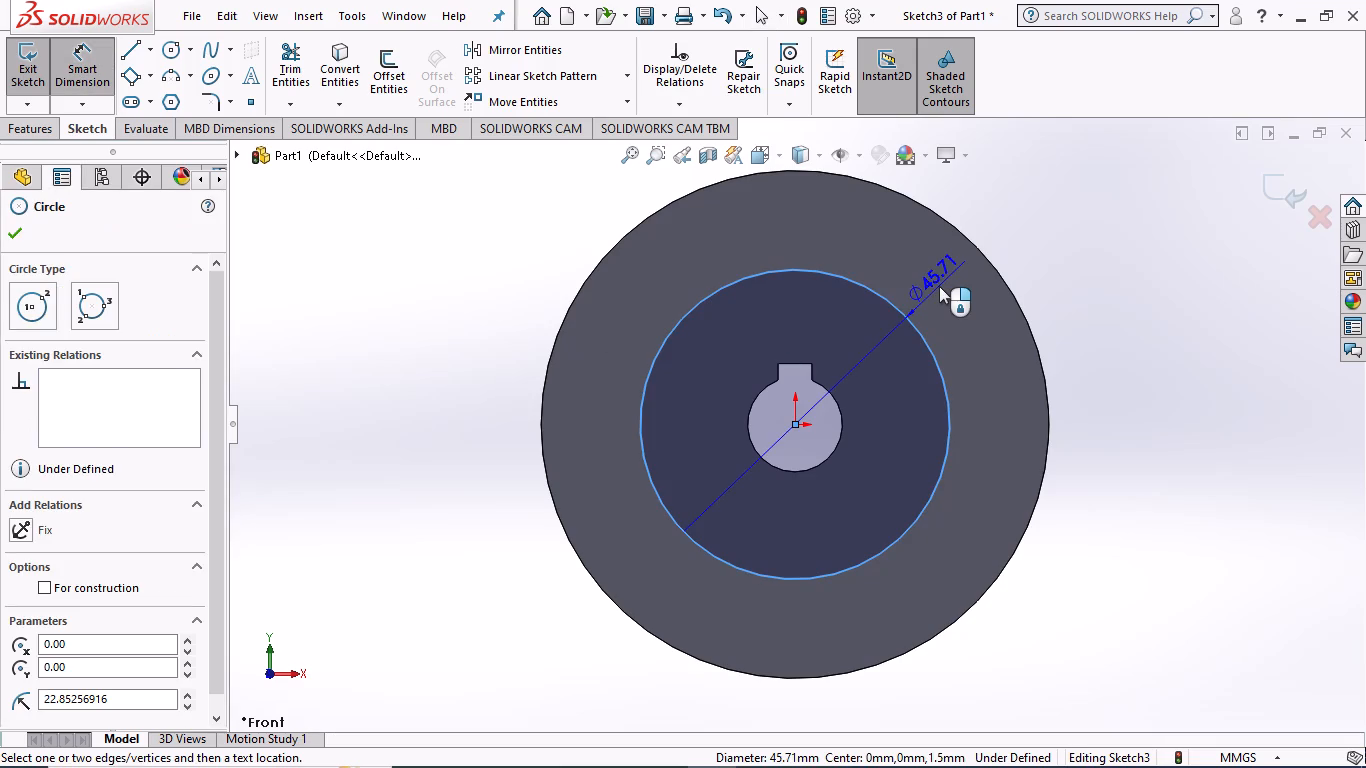
{"action": "left_click", "coordinate": [939, 286]}
{"action": "type", "text": "25"}
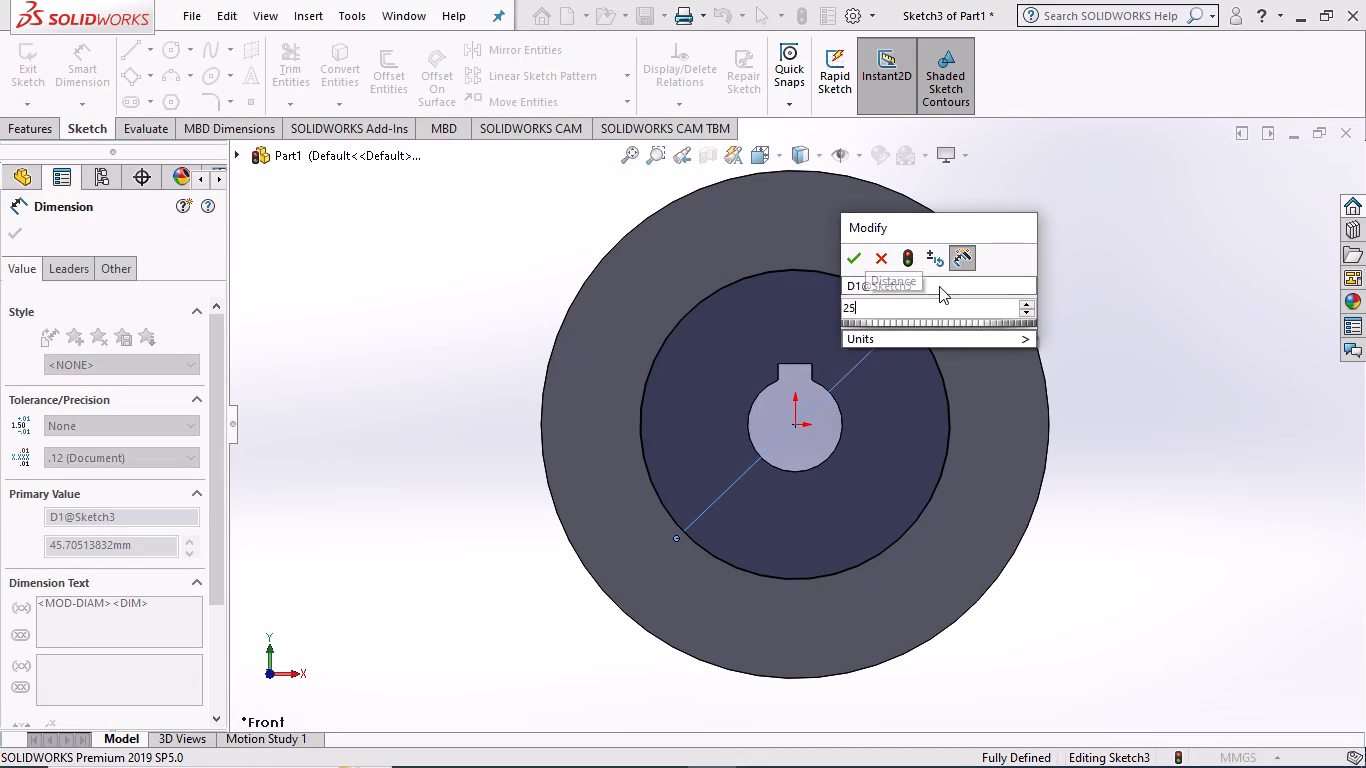
{"action": "key", "text": "Return"}
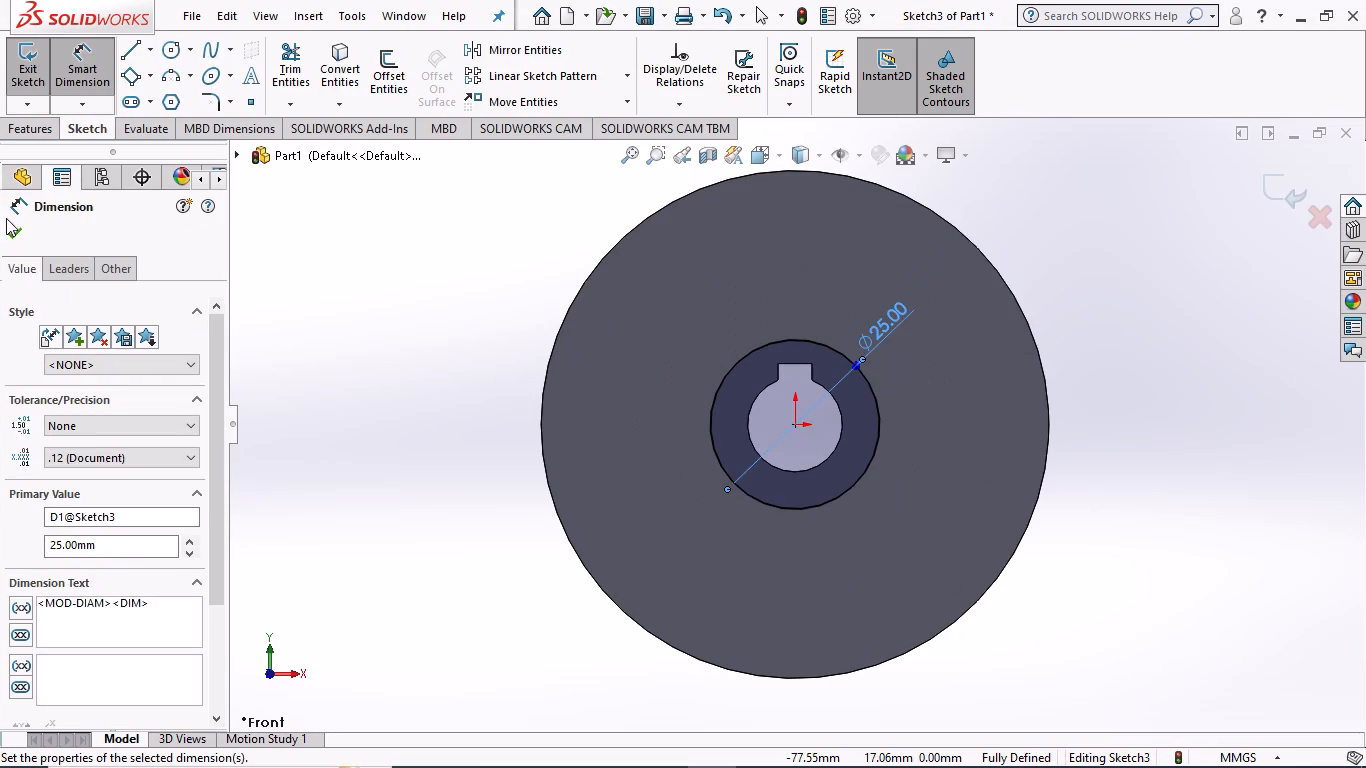
{"action": "left_click", "coordinate": [9, 233]}
Convert the bore's arc edge and the three keyway edges into the hub sketch with Convert Entities.
{"action": "left_click", "coordinate": [338, 67]}
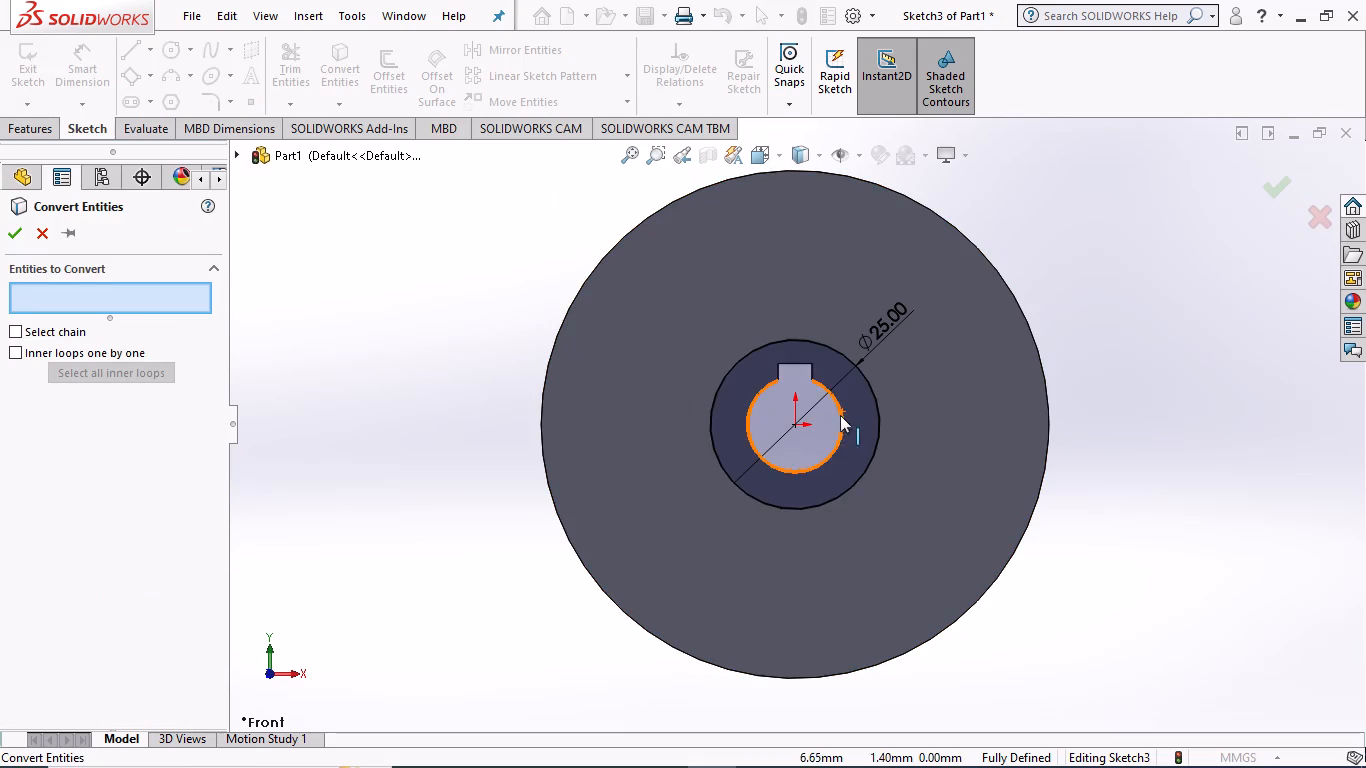
{"action": "scroll", "coordinate": [841, 434], "scroll_direction": "down", "scroll_amount": 4}
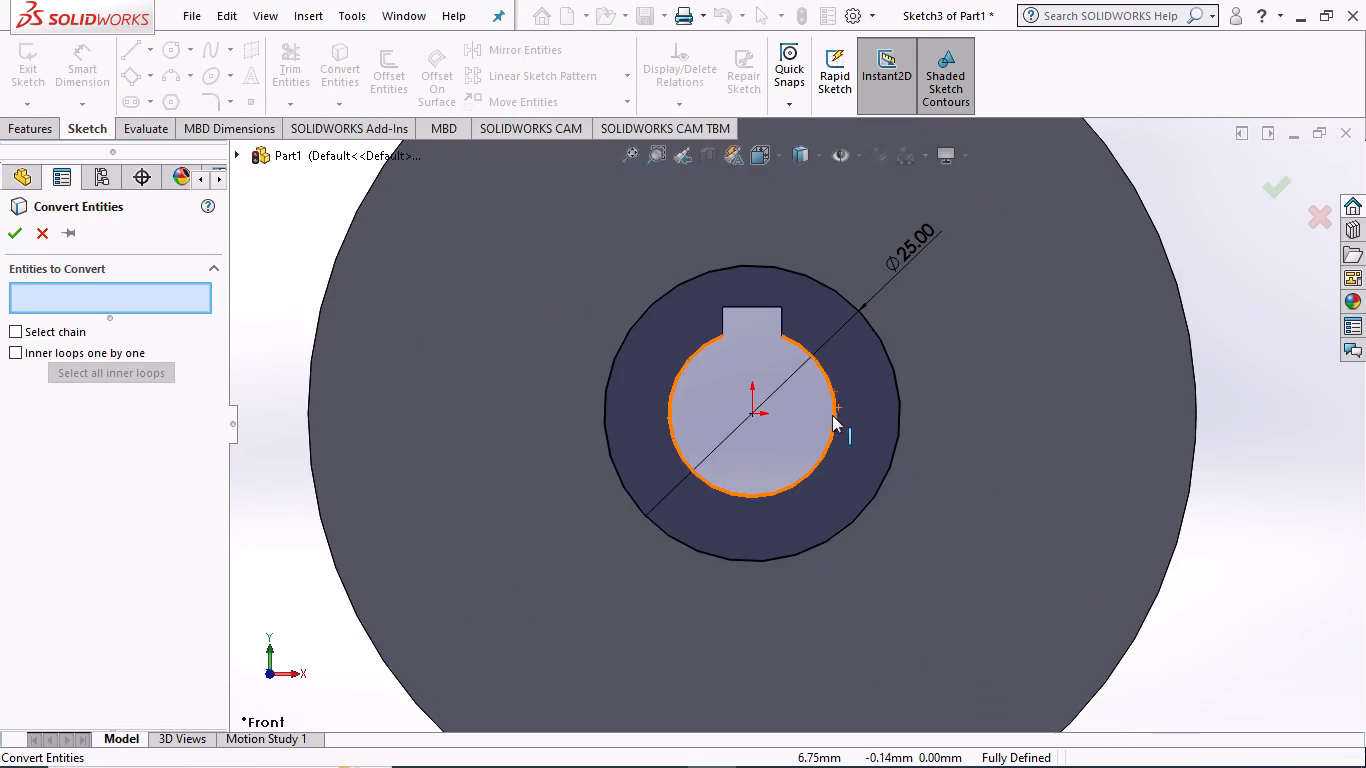
{"action": "left_click", "coordinate": [831, 416]}
{"action": "left_click", "coordinate": [834, 394]}
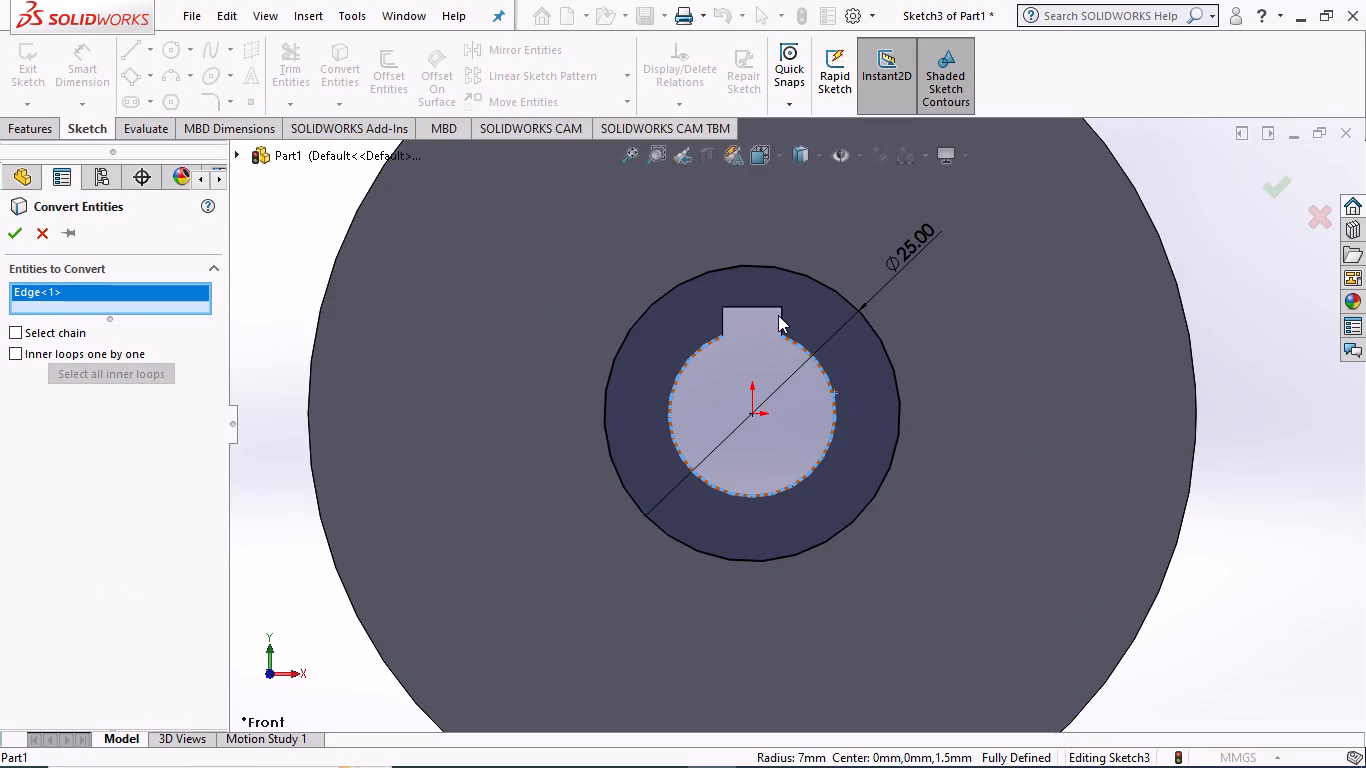
{"action": "left_click", "coordinate": [782, 318]}
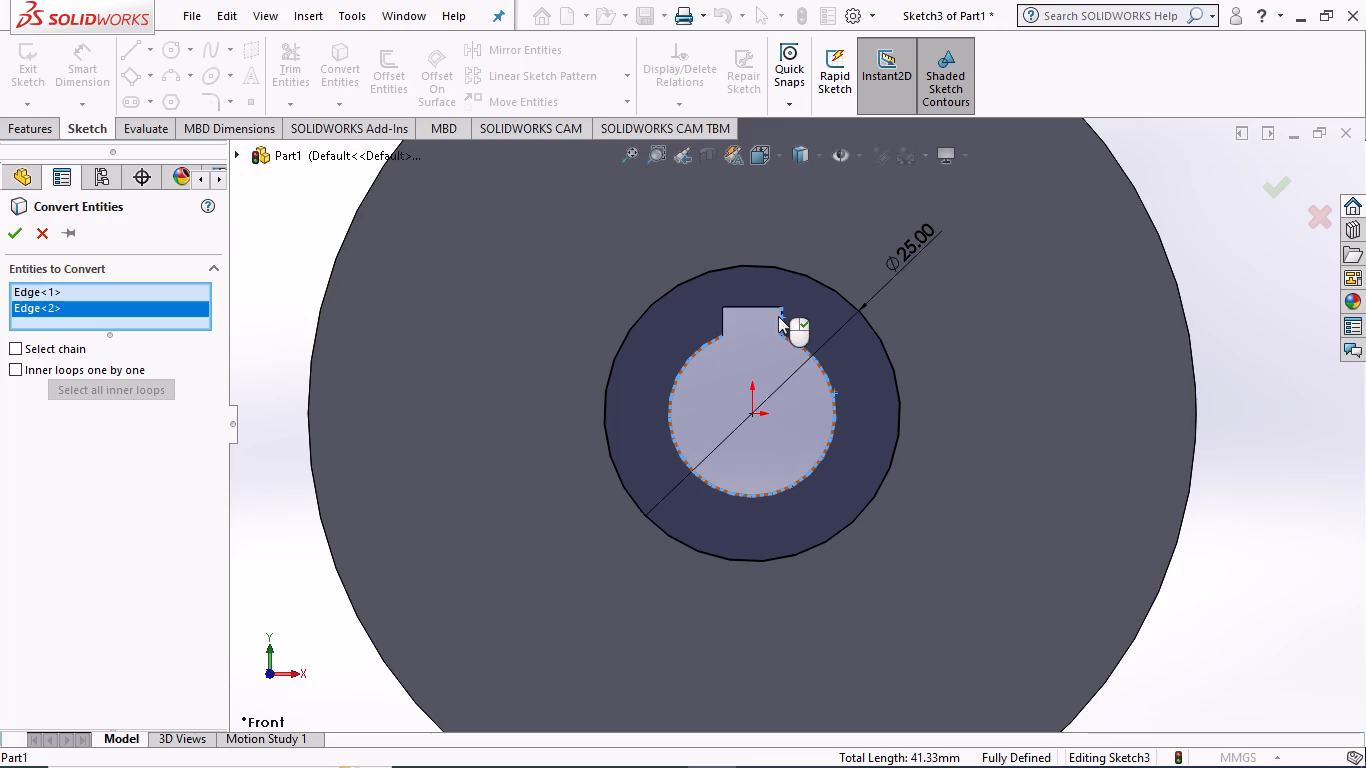
{"action": "left_click", "coordinate": [757, 307]}
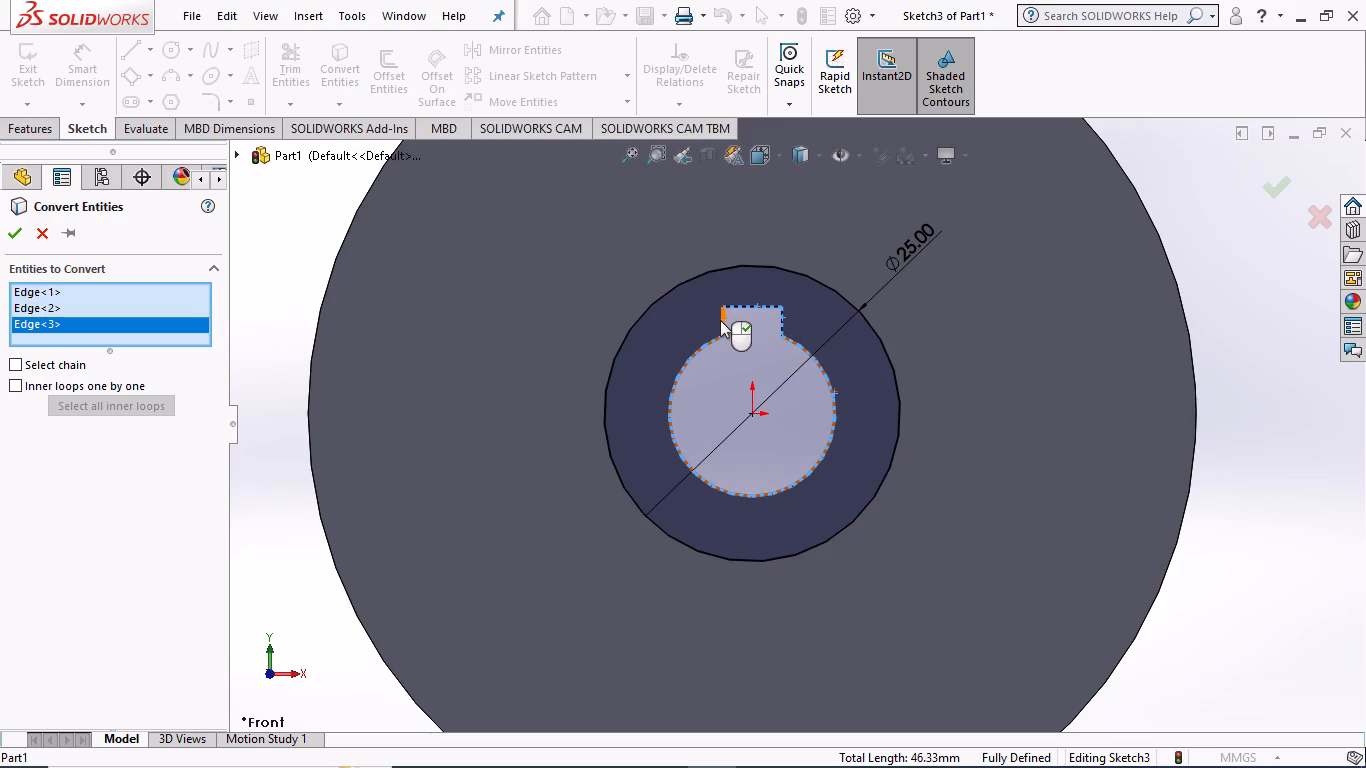
{"action": "left_click", "coordinate": [720, 320]}
{"action": "left_click", "coordinate": [13, 229]}
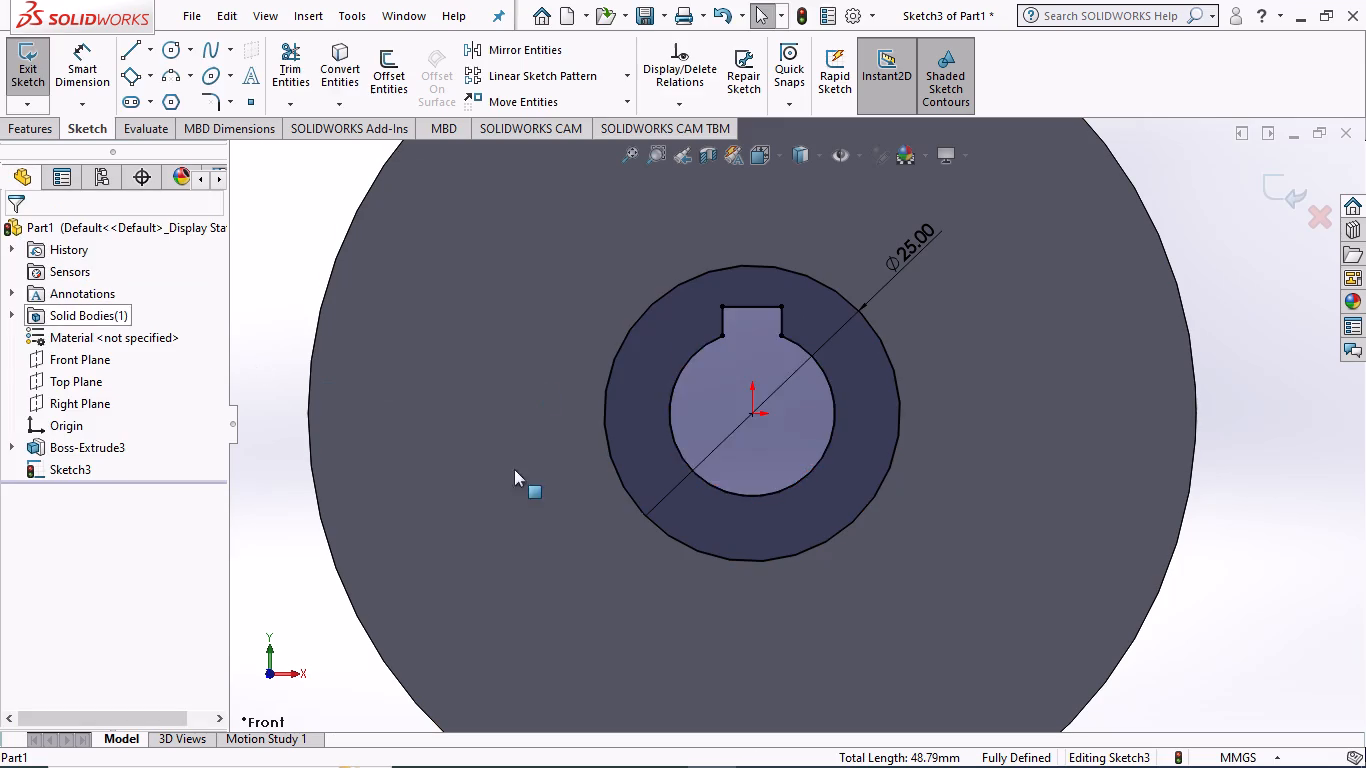
Extrude the region between the 25 mm circle and the keyed hole as a Blind boss 16 mm deep.
{"action": "scroll", "coordinate": [634, 482], "scroll_direction": "up", "scroll_amount": 4}
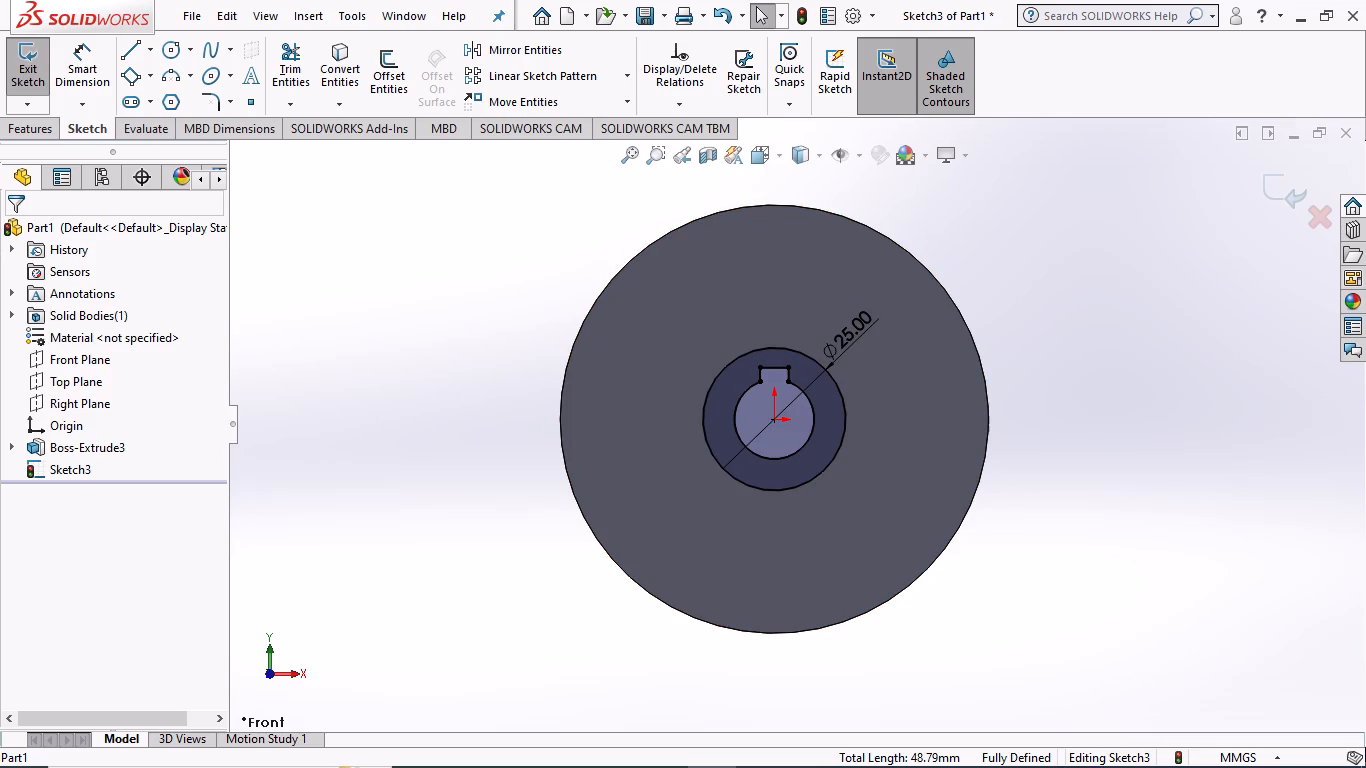
{"action": "left_click", "coordinate": [21, 132]}
{"action": "left_click", "coordinate": [30, 67]}
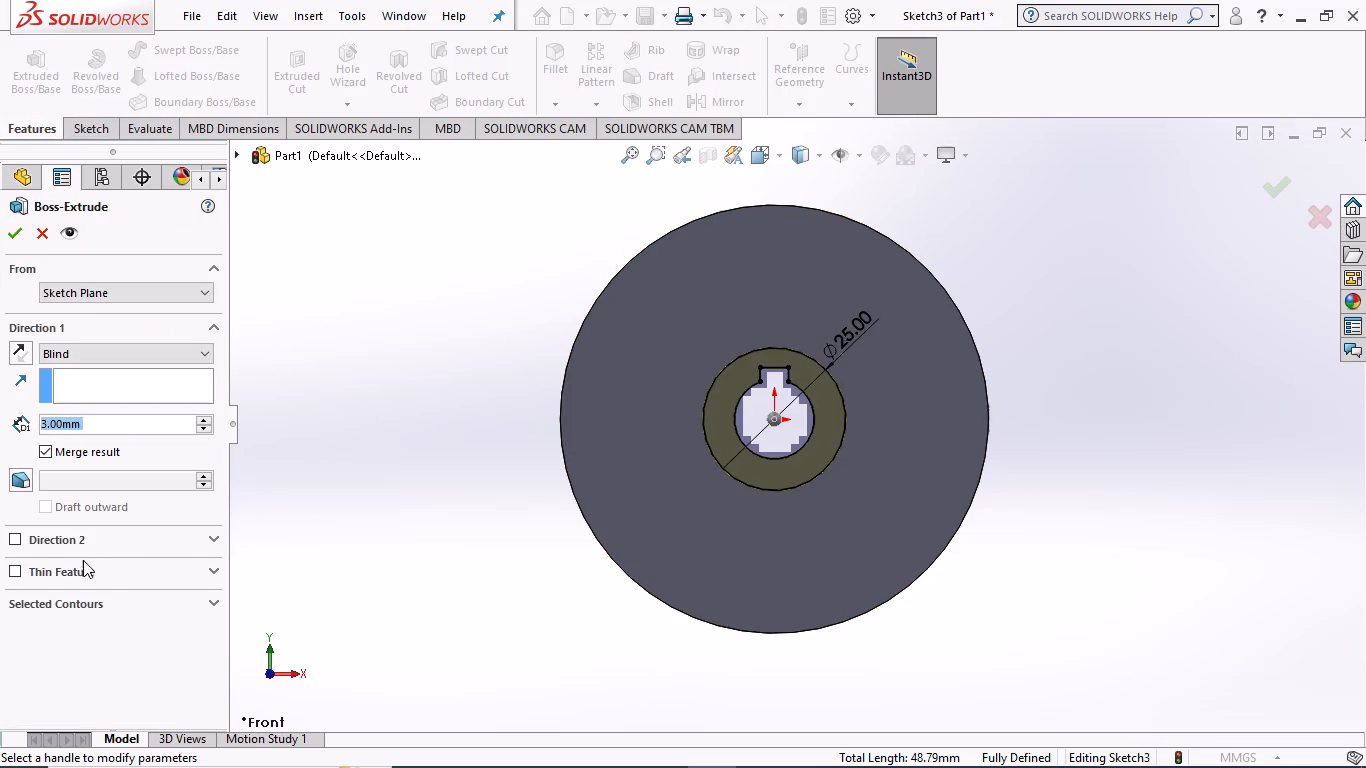
{"action": "left_click", "coordinate": [208, 603]}
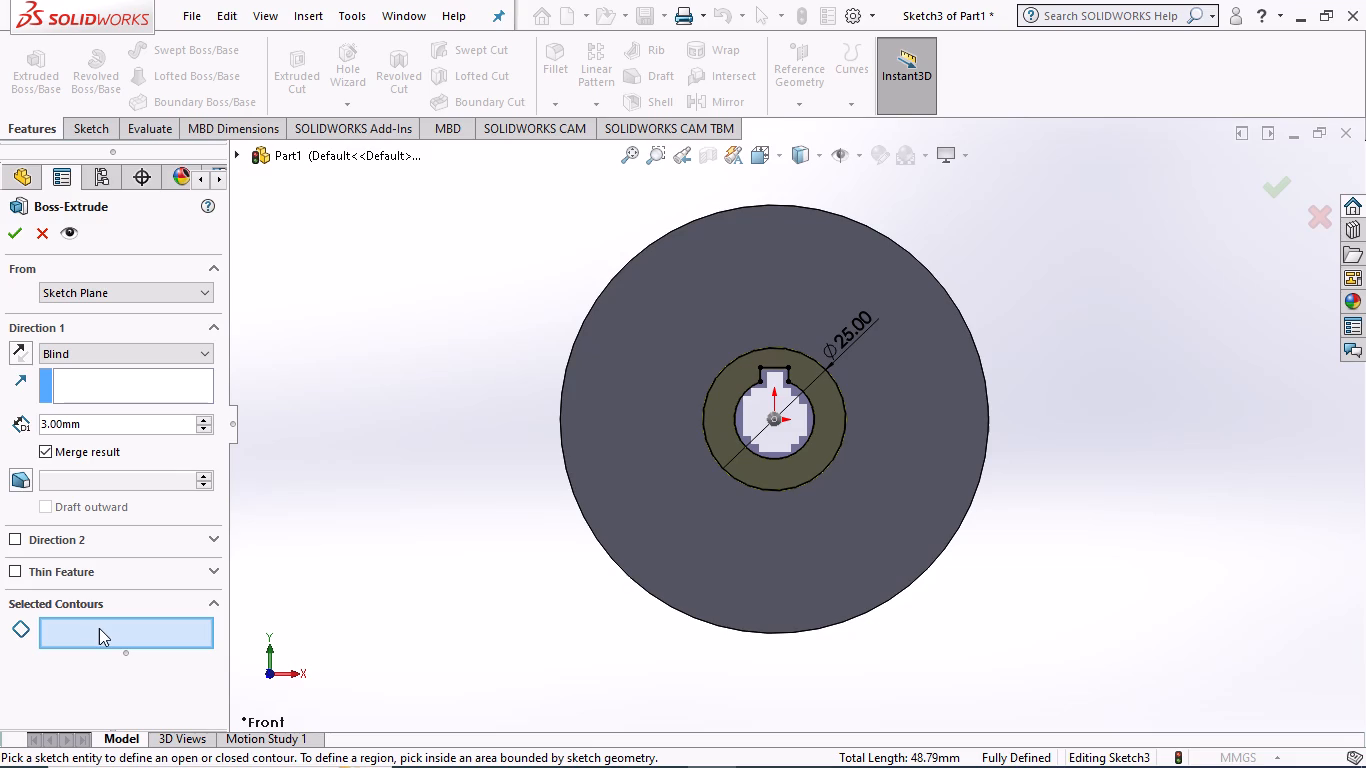
{"action": "left_click", "coordinate": [99, 628]}
{"action": "left_click", "coordinate": [827, 438]}
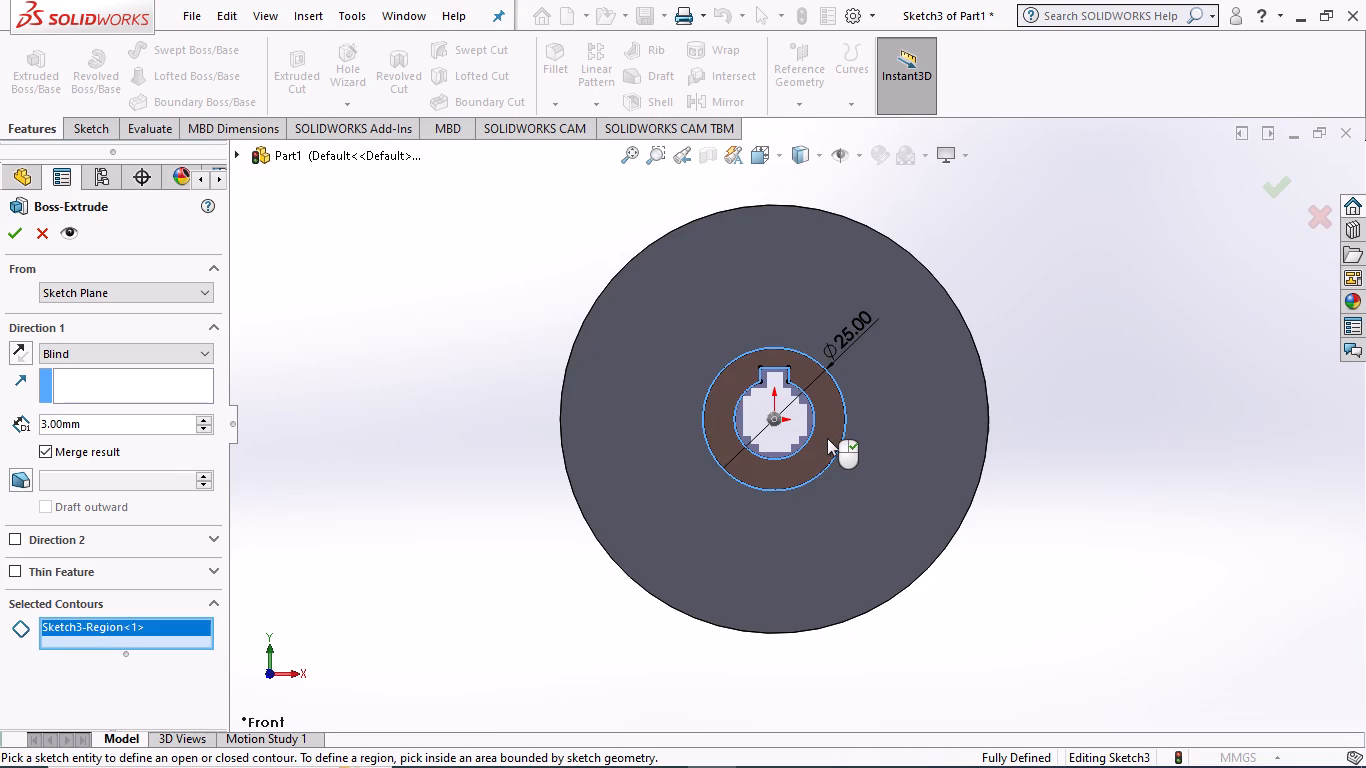
{"action": "middle_click_drag", "start_coordinate": [1141, 533], "coordinate": [1022, 541]}
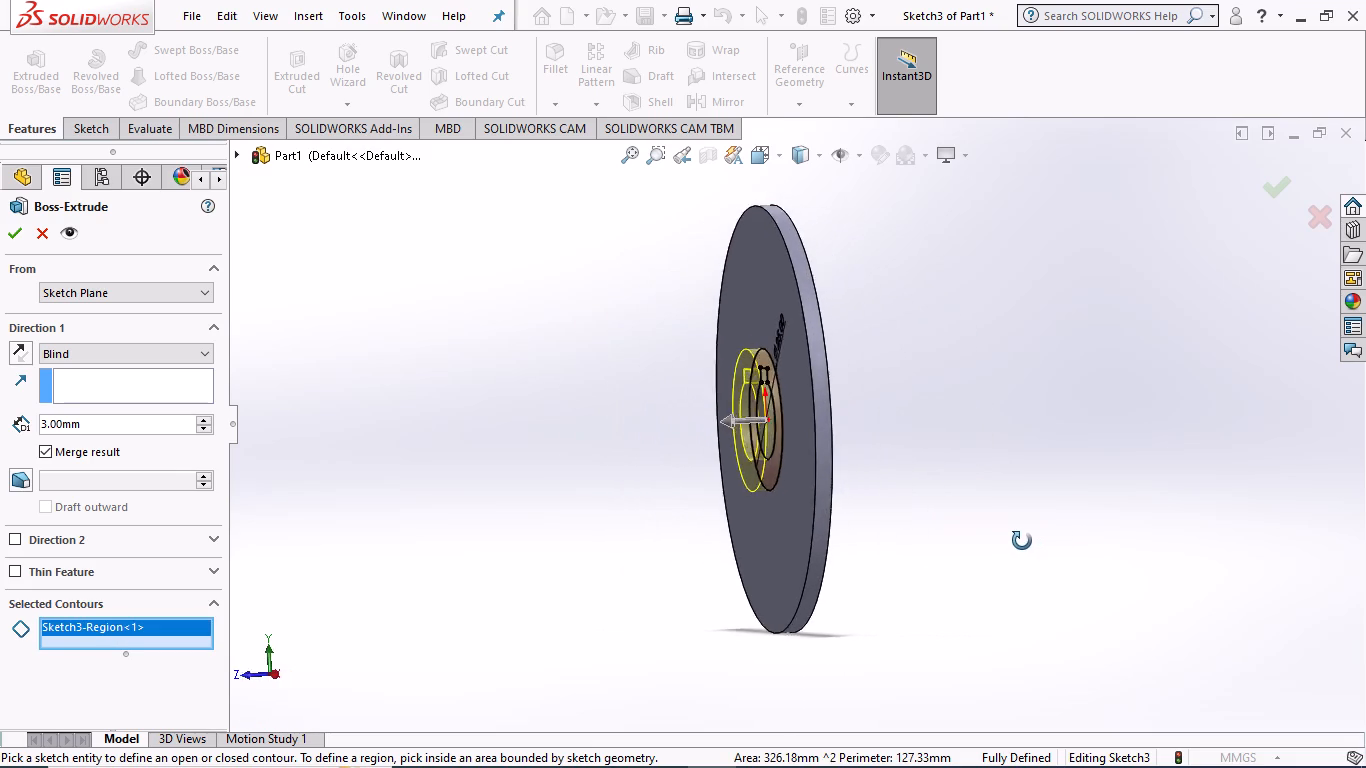
{"action": "middle_click_drag", "start_coordinate": [1022, 541], "coordinate": [1106, 532]}
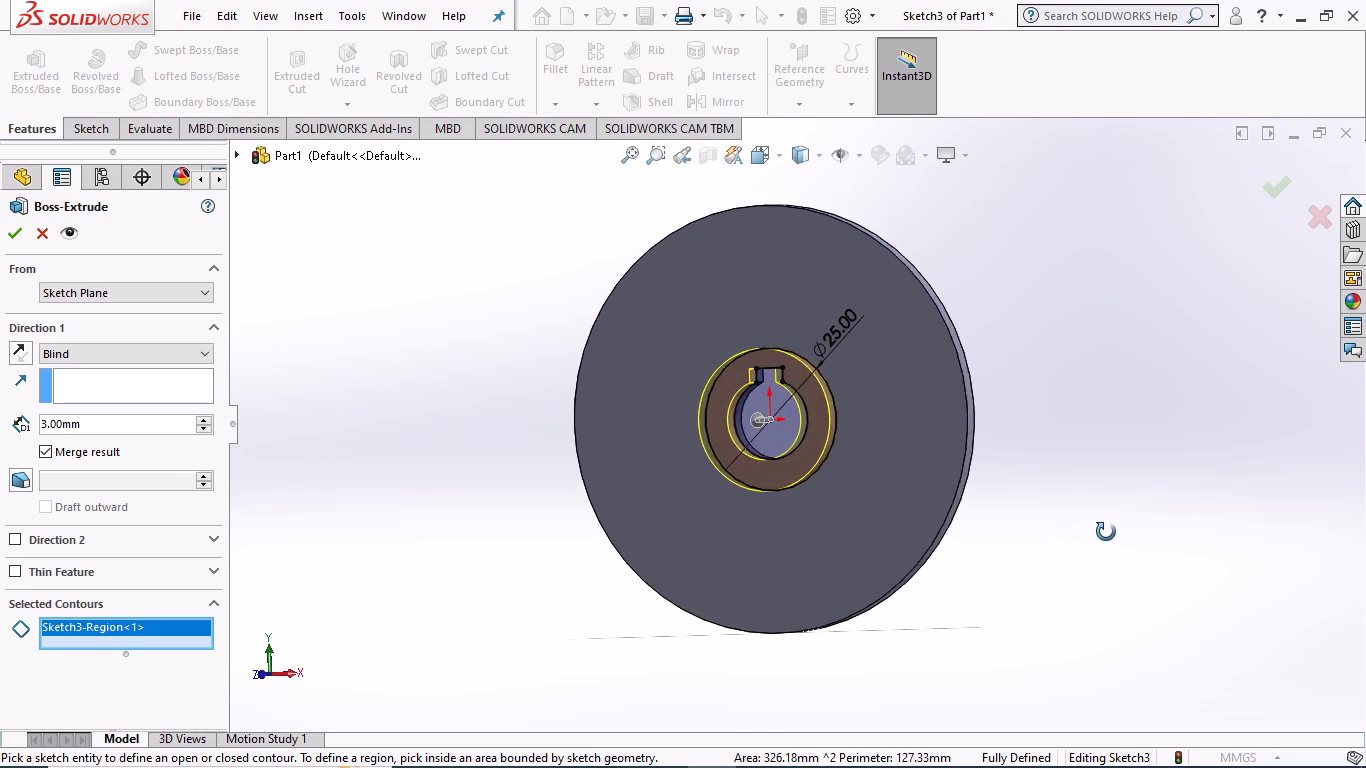
{"action": "middle_click_drag", "start_coordinate": [1106, 532], "coordinate": [1044, 545]}
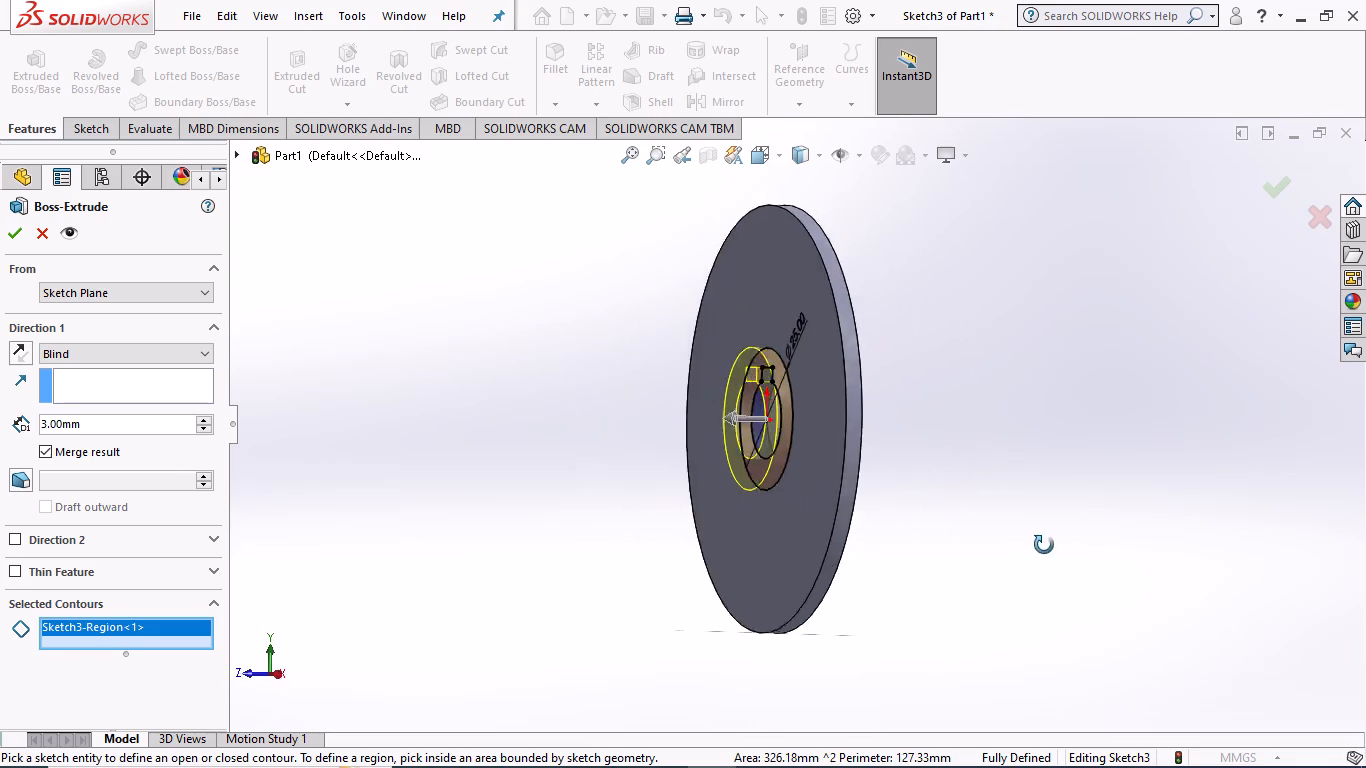
{"action": "middle_click_drag", "start_coordinate": [1044, 545], "coordinate": [1130, 549]}
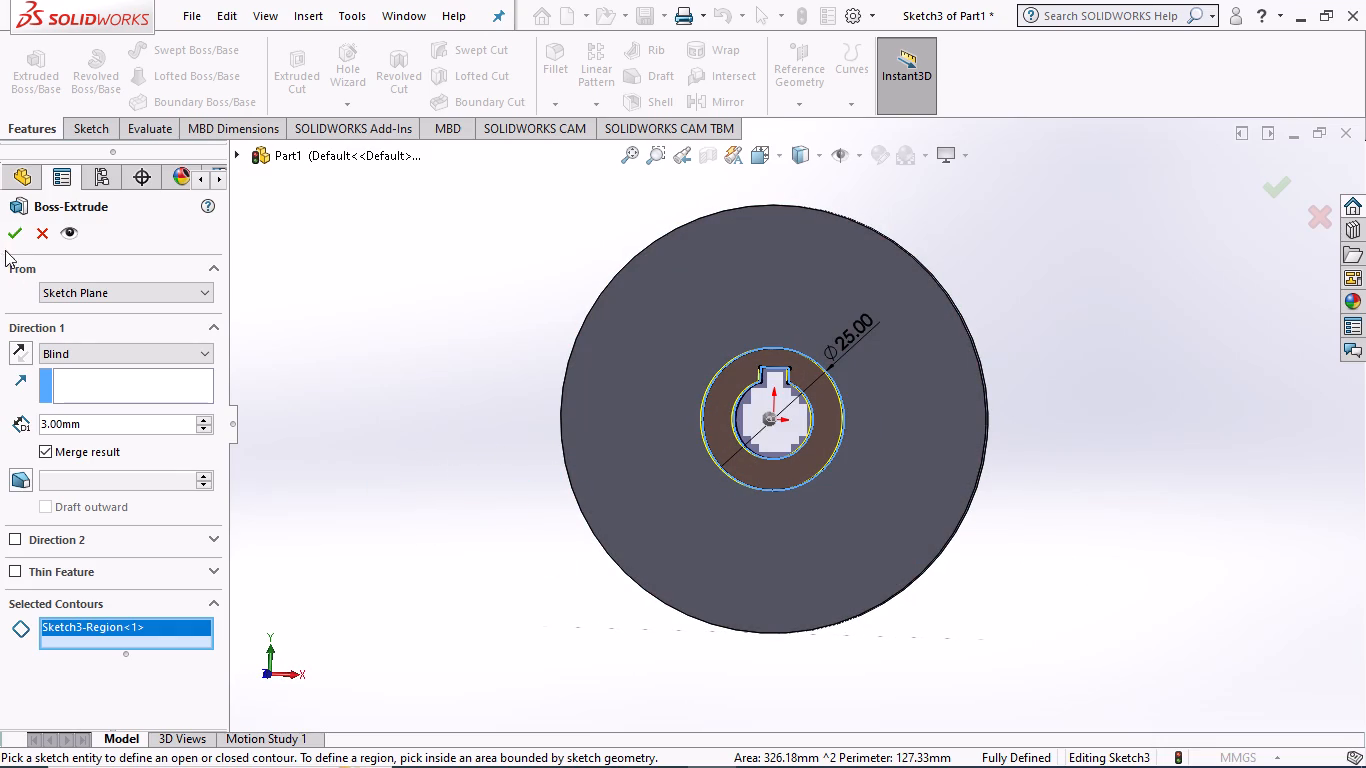
{"action": "double_click", "coordinate": [93, 422]}
{"action": "type", "text": "16"}
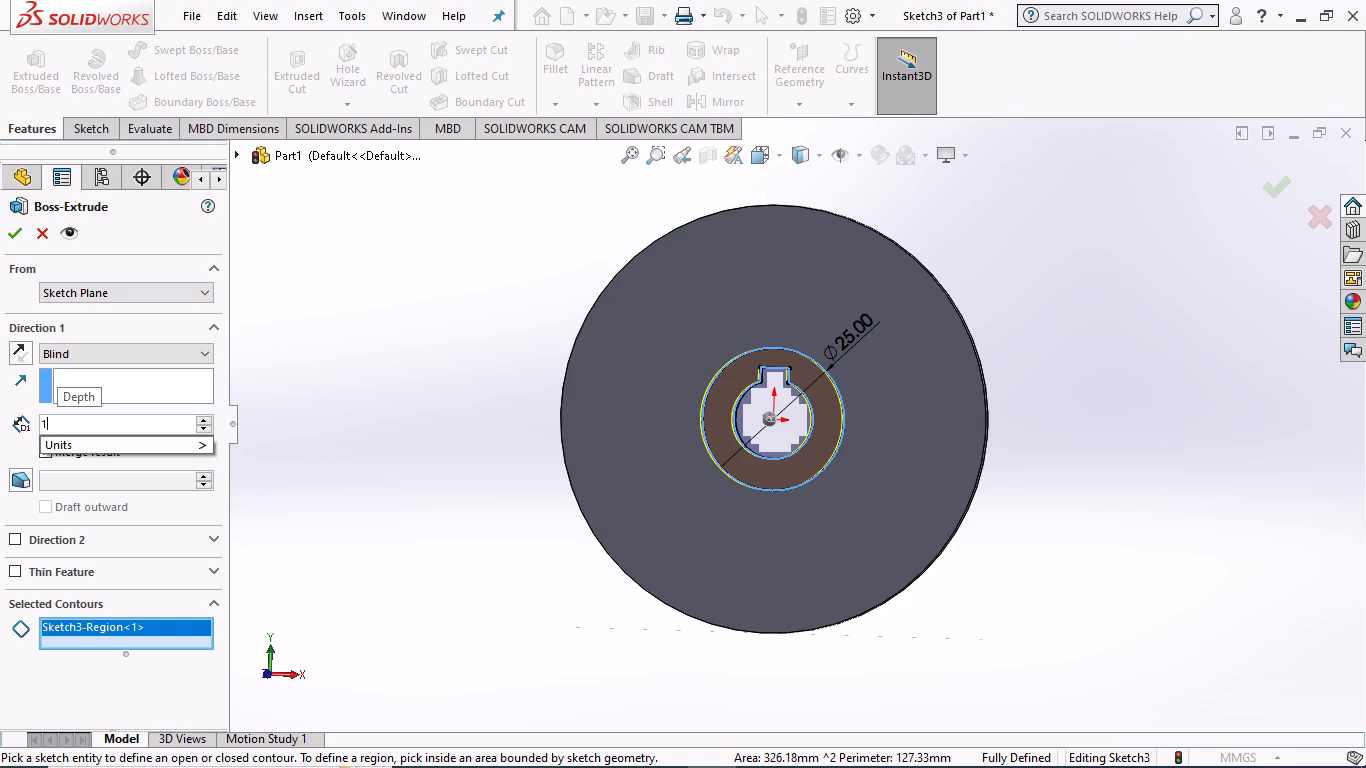
{"action": "key", "text": "Return"}
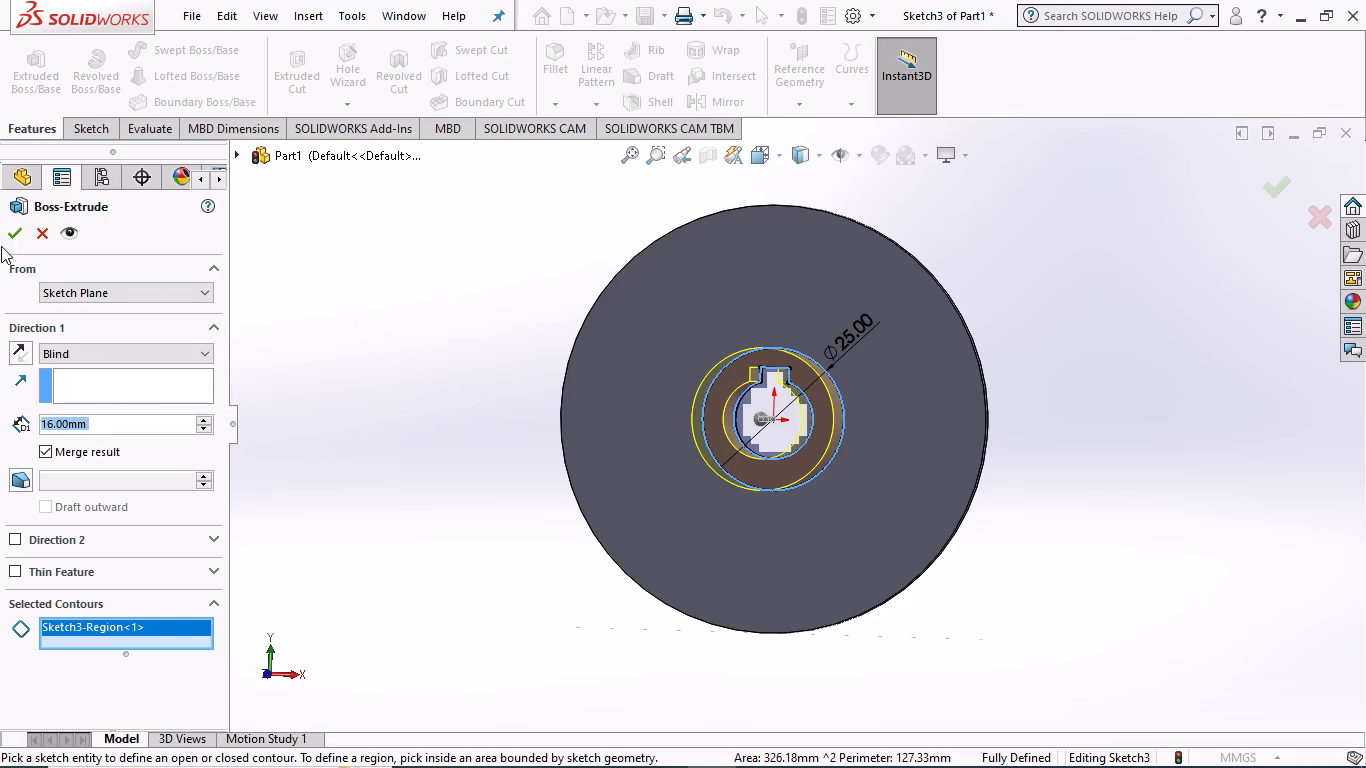
{"action": "left_click", "coordinate": [7, 227]}
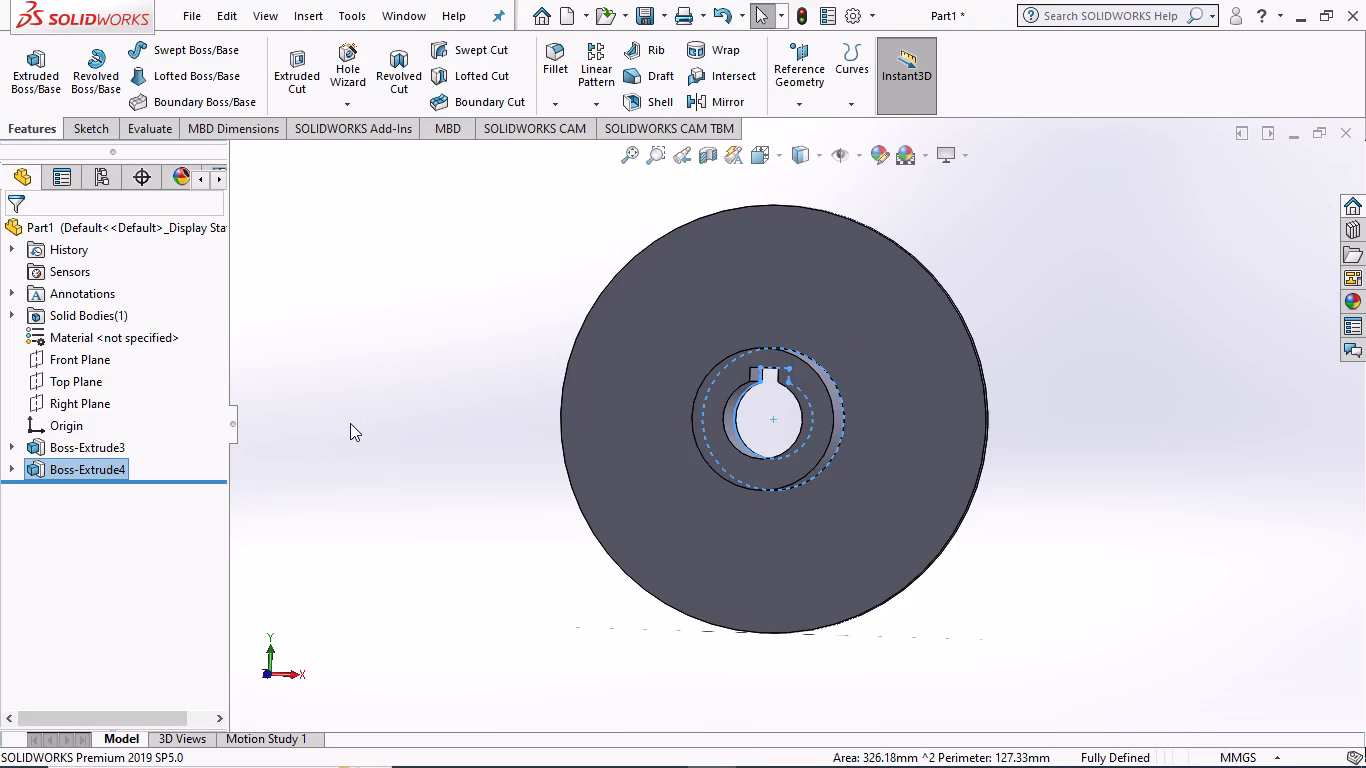
Fillet the edge where the 25 mm hub meets the disc's face with a 6 mm radius.
{"action": "middle_click_drag", "start_coordinate": [1144, 522], "coordinate": [1042, 524]}
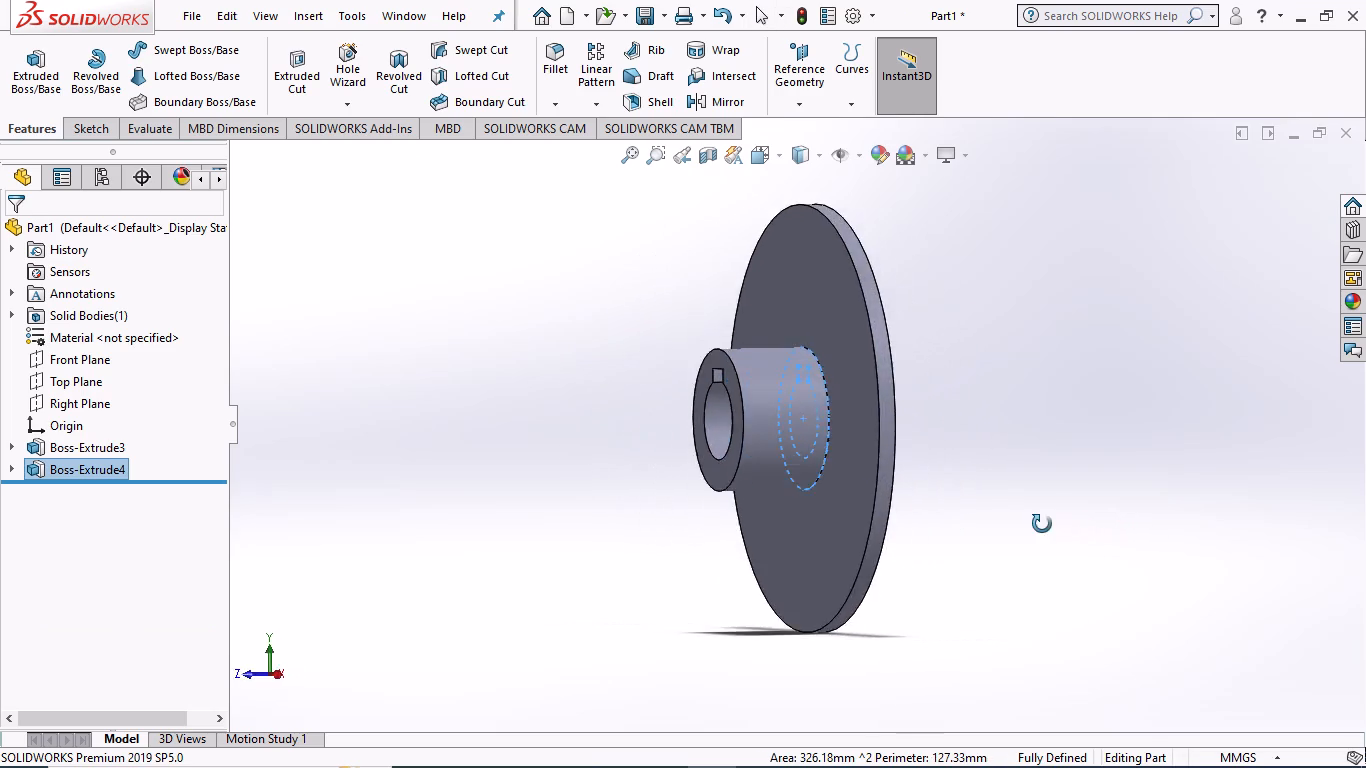
{"action": "middle_click_drag", "start_coordinate": [1042, 524], "coordinate": [1114, 521]}
{"action": "left_click", "coordinate": [502, 432]}
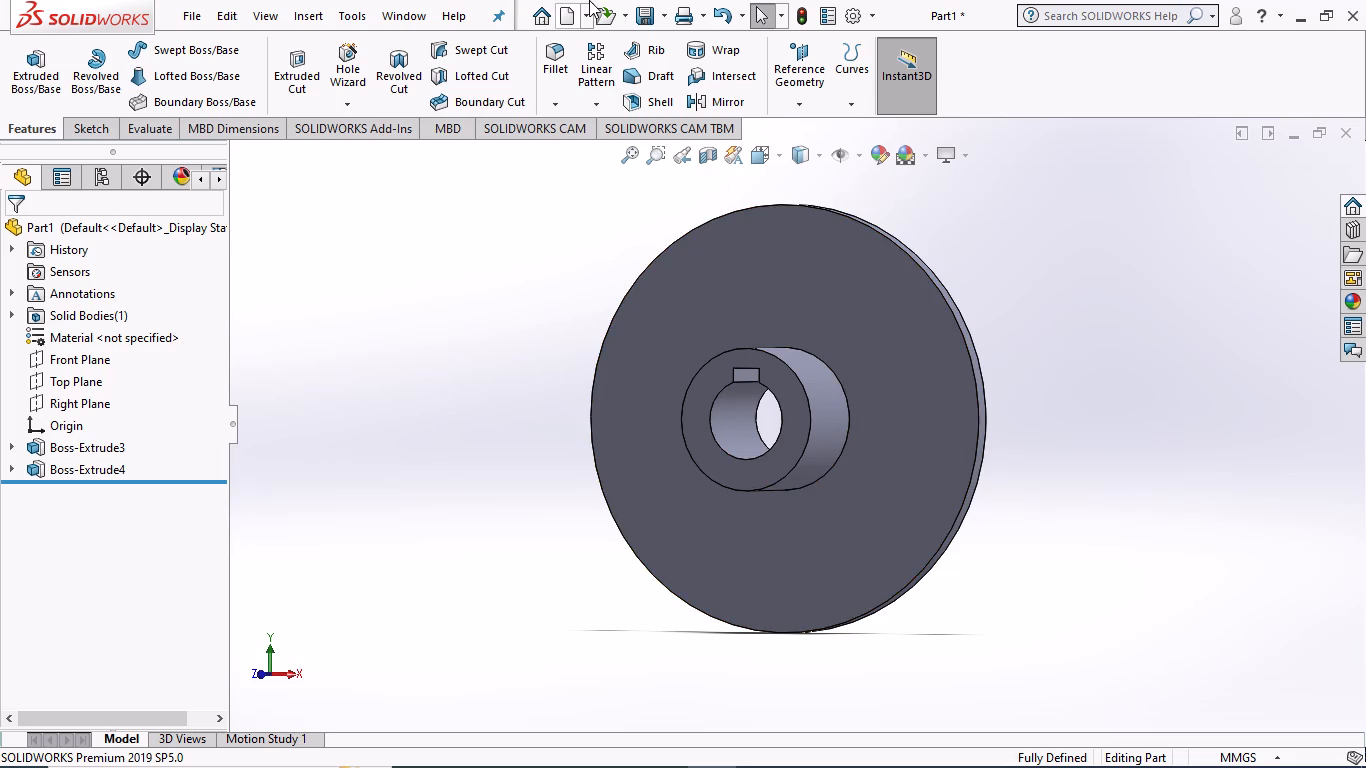
{"action": "left_click", "coordinate": [560, 59]}
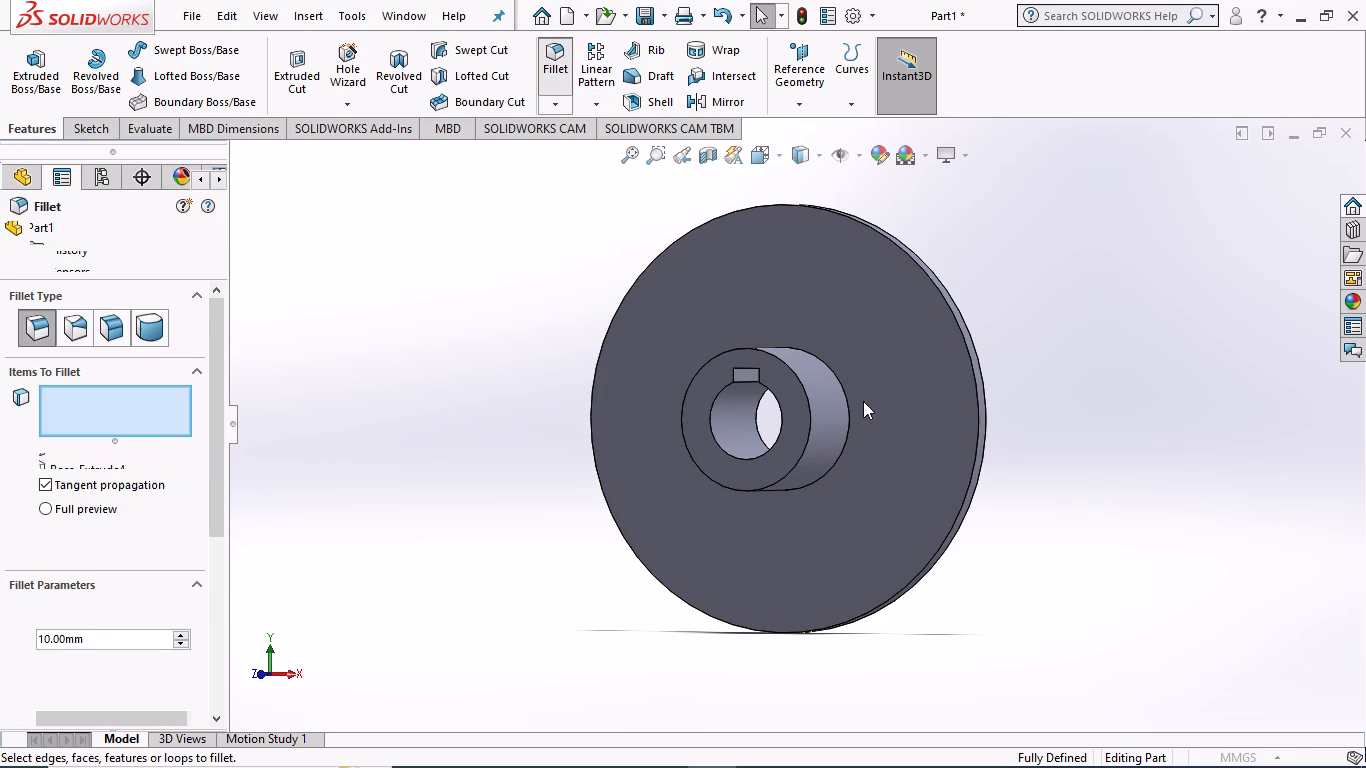
{"action": "left_click", "coordinate": [848, 412]}
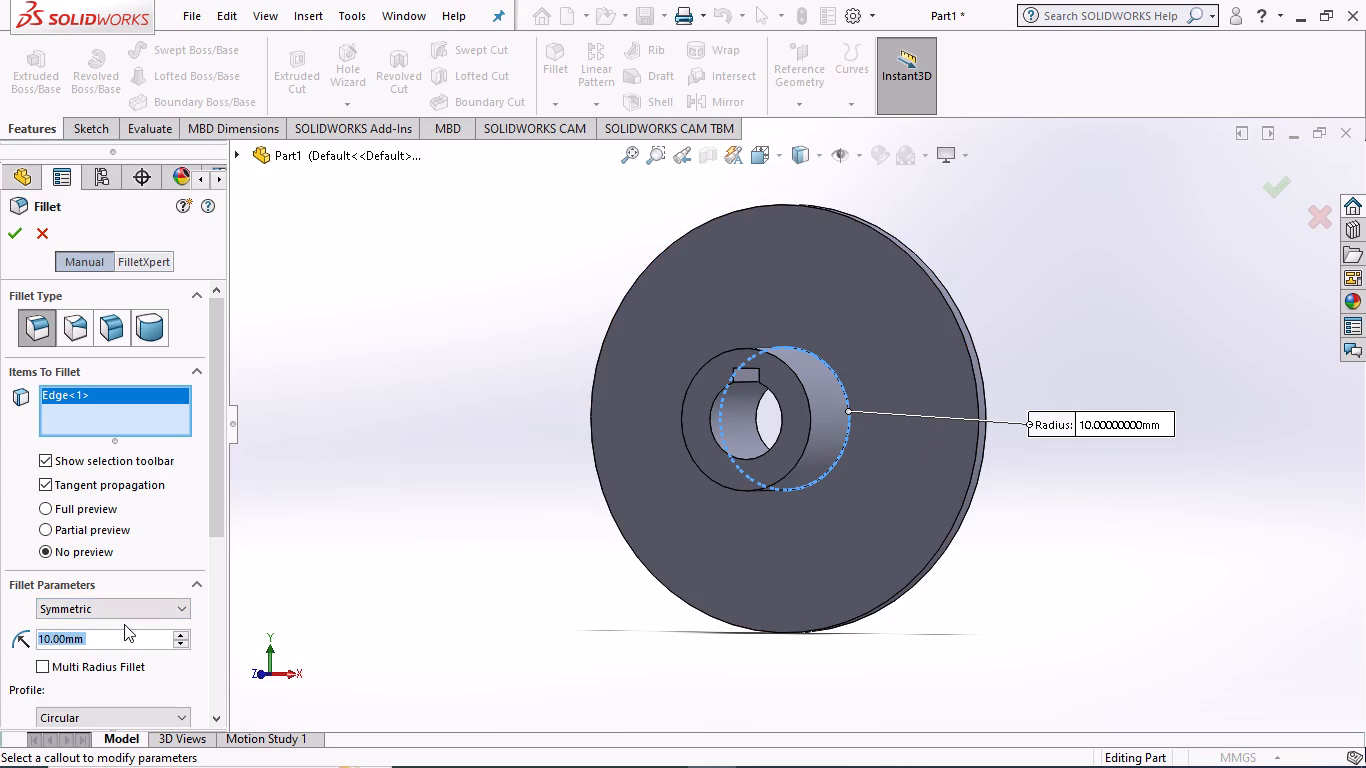
{"action": "key", "text": "6"}
{"action": "key", "text": "Return"}
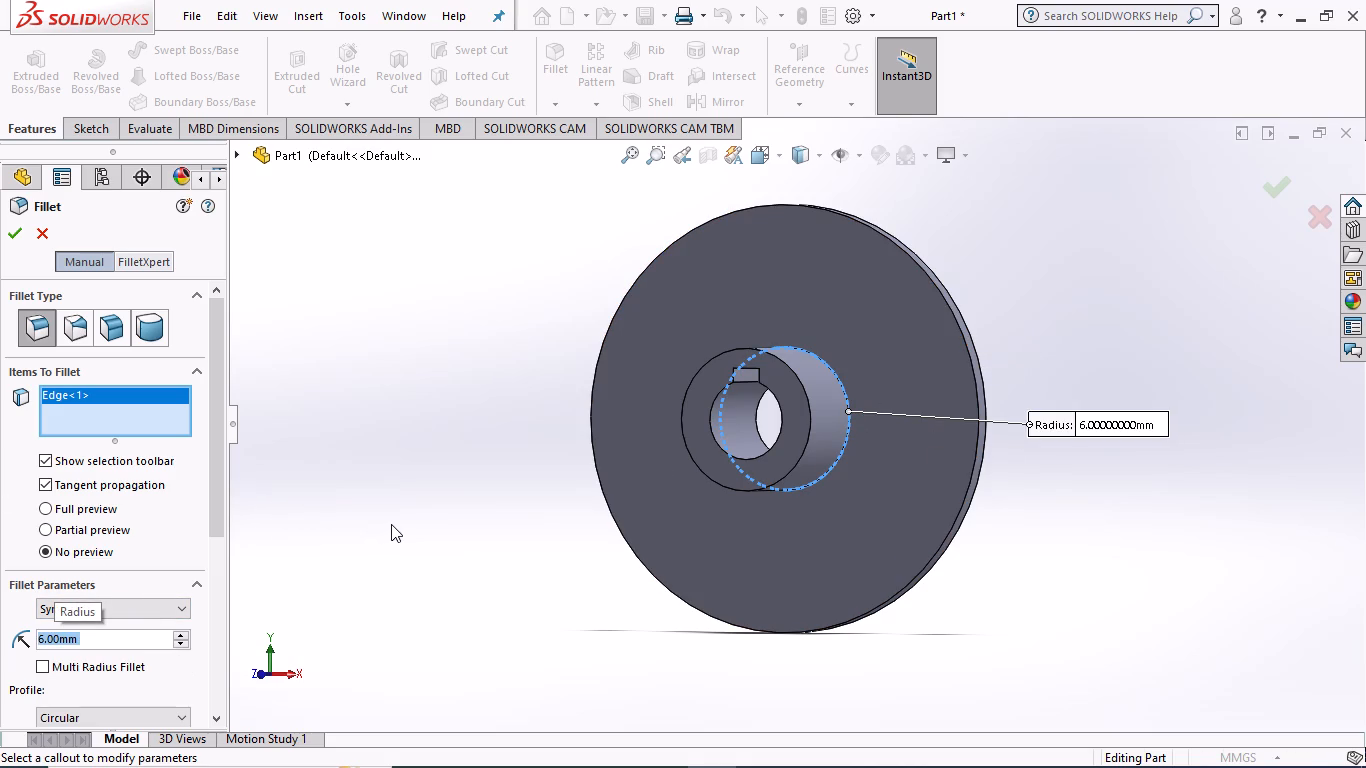
{"action": "left_click", "coordinate": [10, 234]}
Examine the fillet between the hub and the disc from several angles.
{"action": "scroll", "coordinate": [855, 417], "scroll_direction": "down", "scroll_amount": 3}
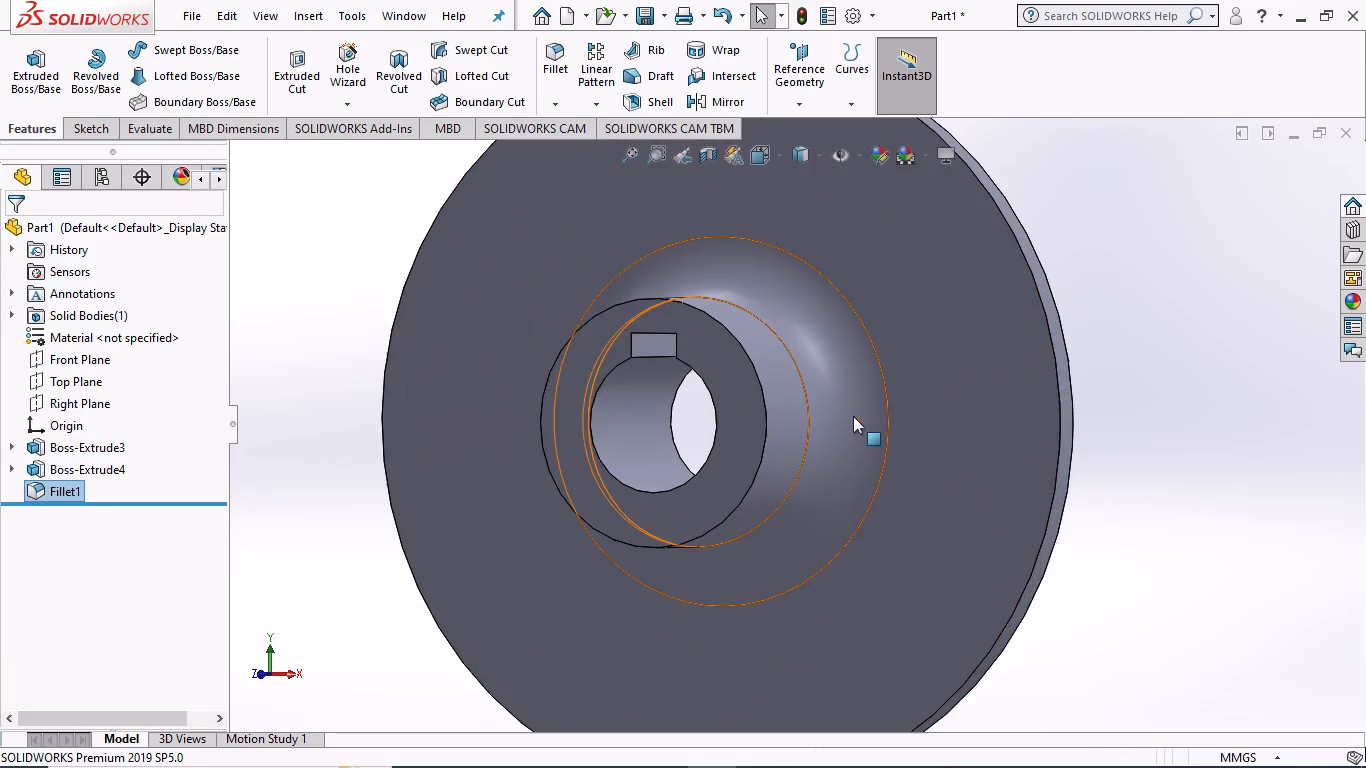
{"action": "scroll", "coordinate": [852, 416], "scroll_direction": "up", "scroll_amount": 3}
{"action": "middle_click_drag", "start_coordinate": [1218, 503], "coordinate": [1104, 448]}
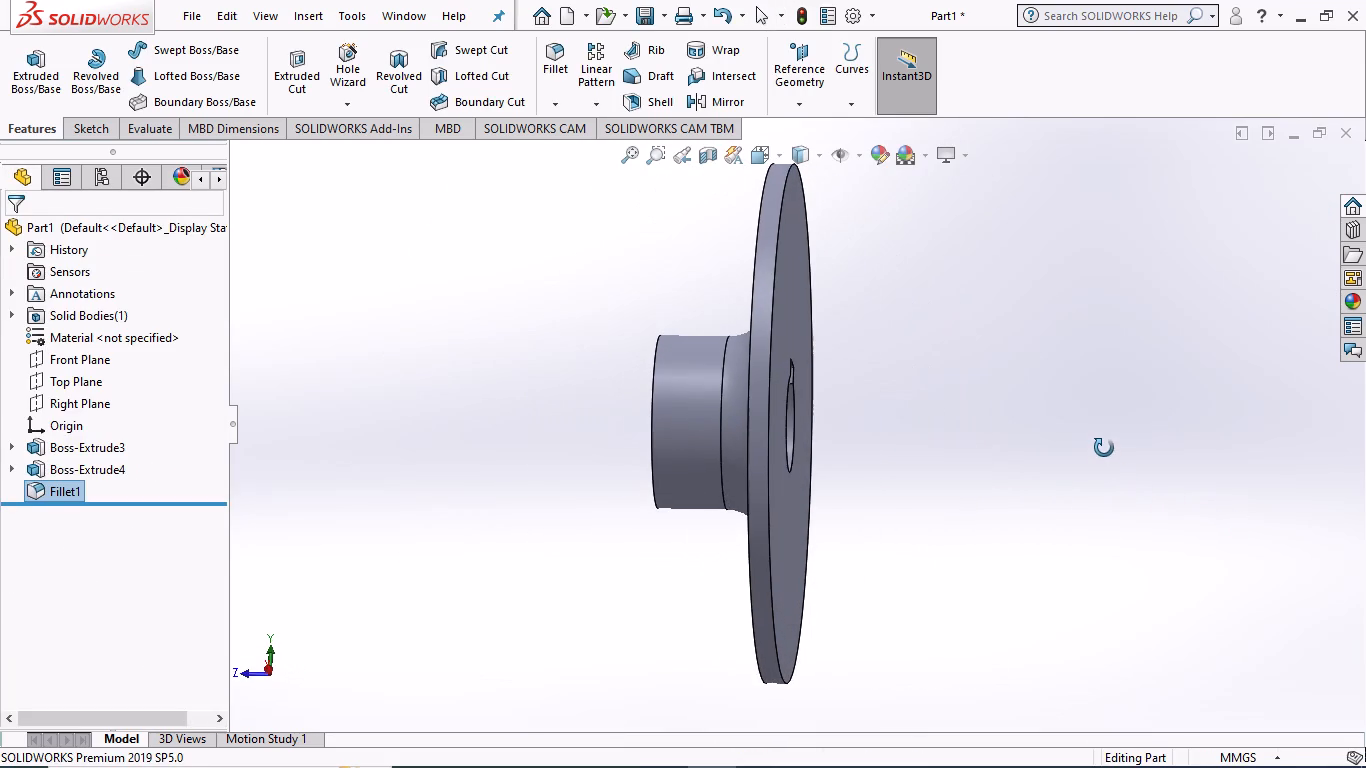
{"action": "middle_click_drag", "start_coordinate": [1104, 448], "coordinate": [1156, 445]}
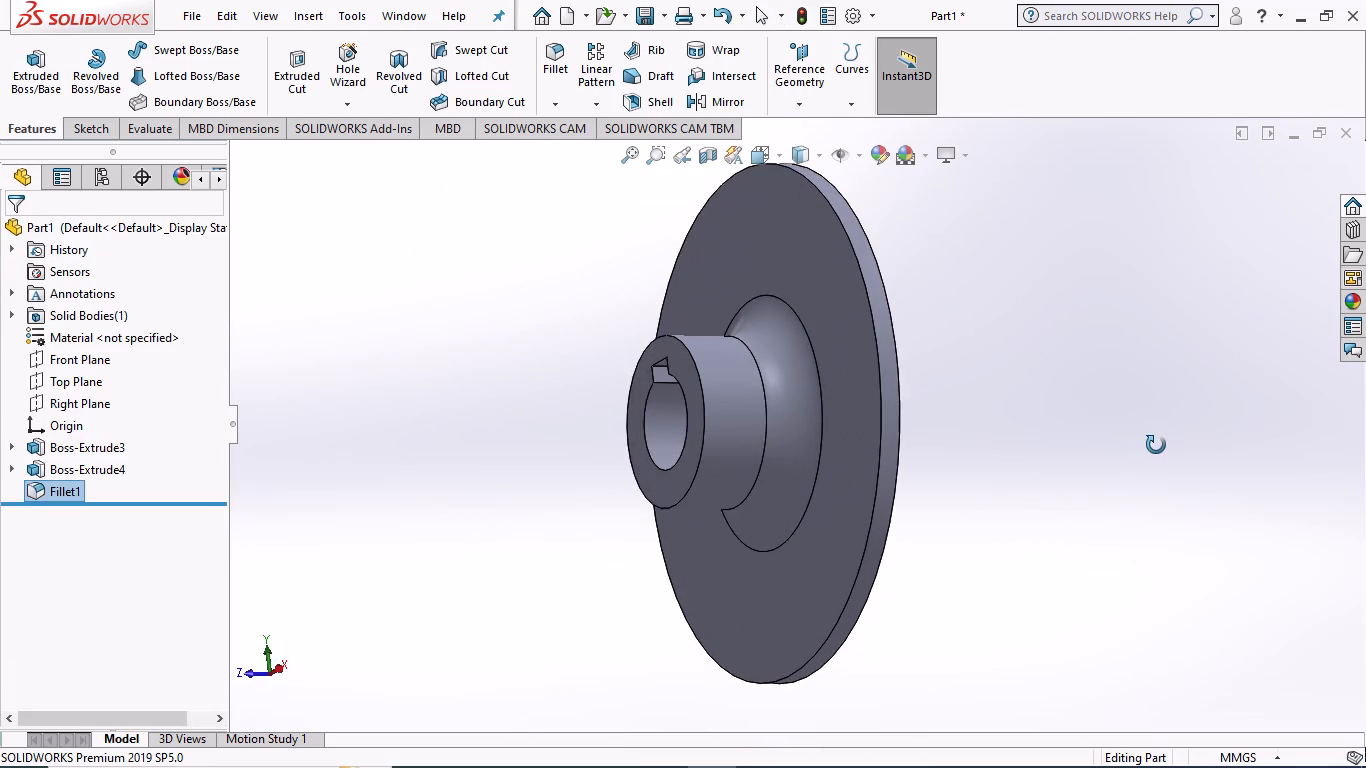
{"action": "middle_click_drag", "start_coordinate": [1156, 445], "coordinate": [1153, 444]}
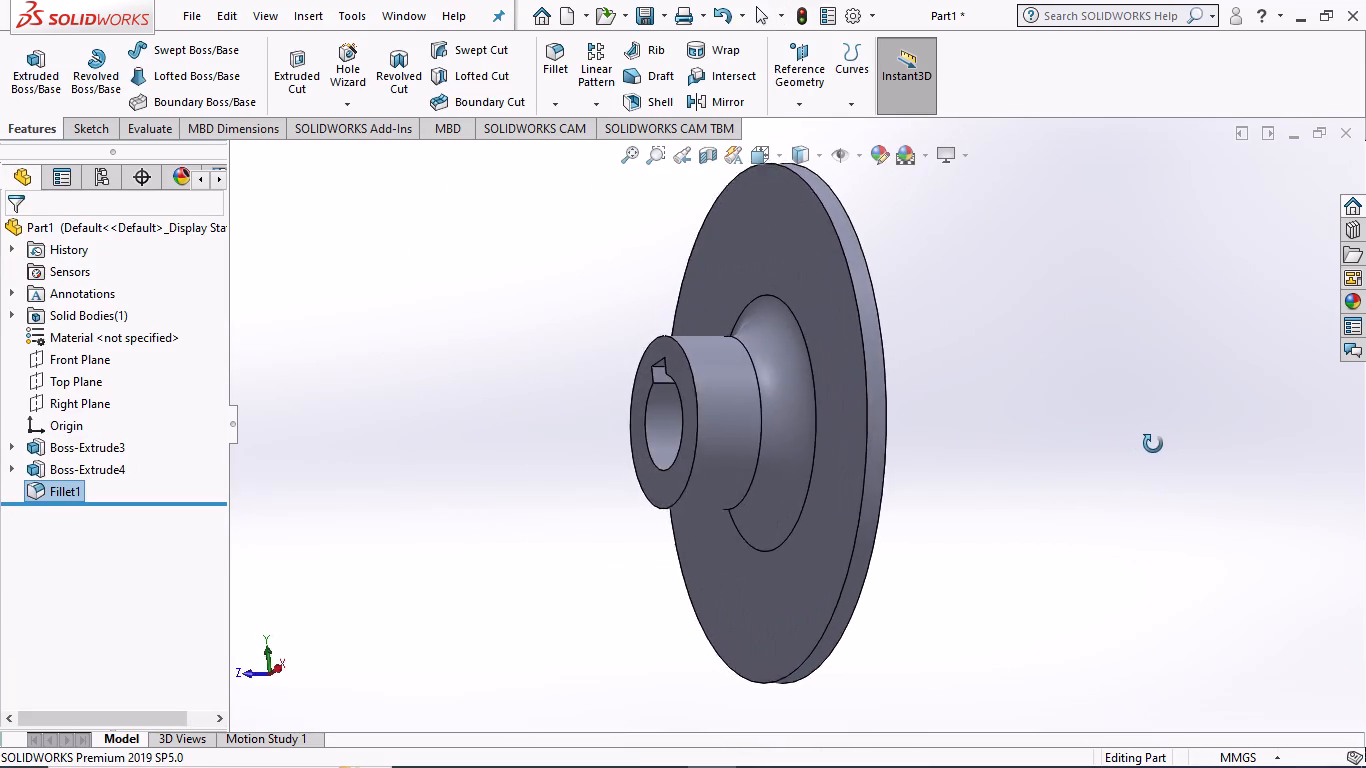
{"action": "middle_click_drag", "start_coordinate": [1153, 444], "coordinate": [1122, 452]}
{"action": "scroll", "coordinate": [1120, 452], "scroll_direction": "up", "scroll_amount": 2}
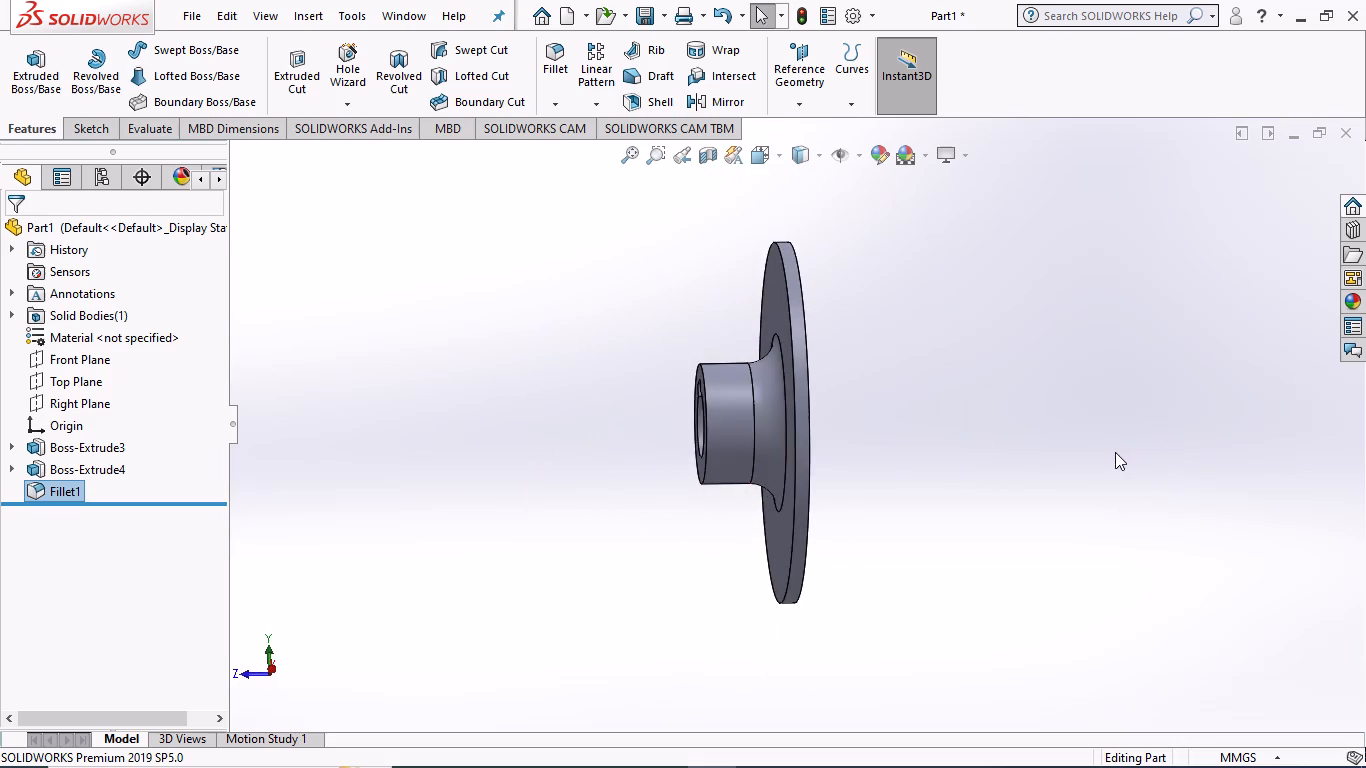
{"action": "scroll", "coordinate": [1115, 452], "scroll_direction": "up", "scroll_amount": 1}
Start a sketch on the disc's flat back face, opposite the hub, and set the Back view.
{"action": "middle_click_drag", "start_coordinate": [1131, 466], "coordinate": [1018, 444]}
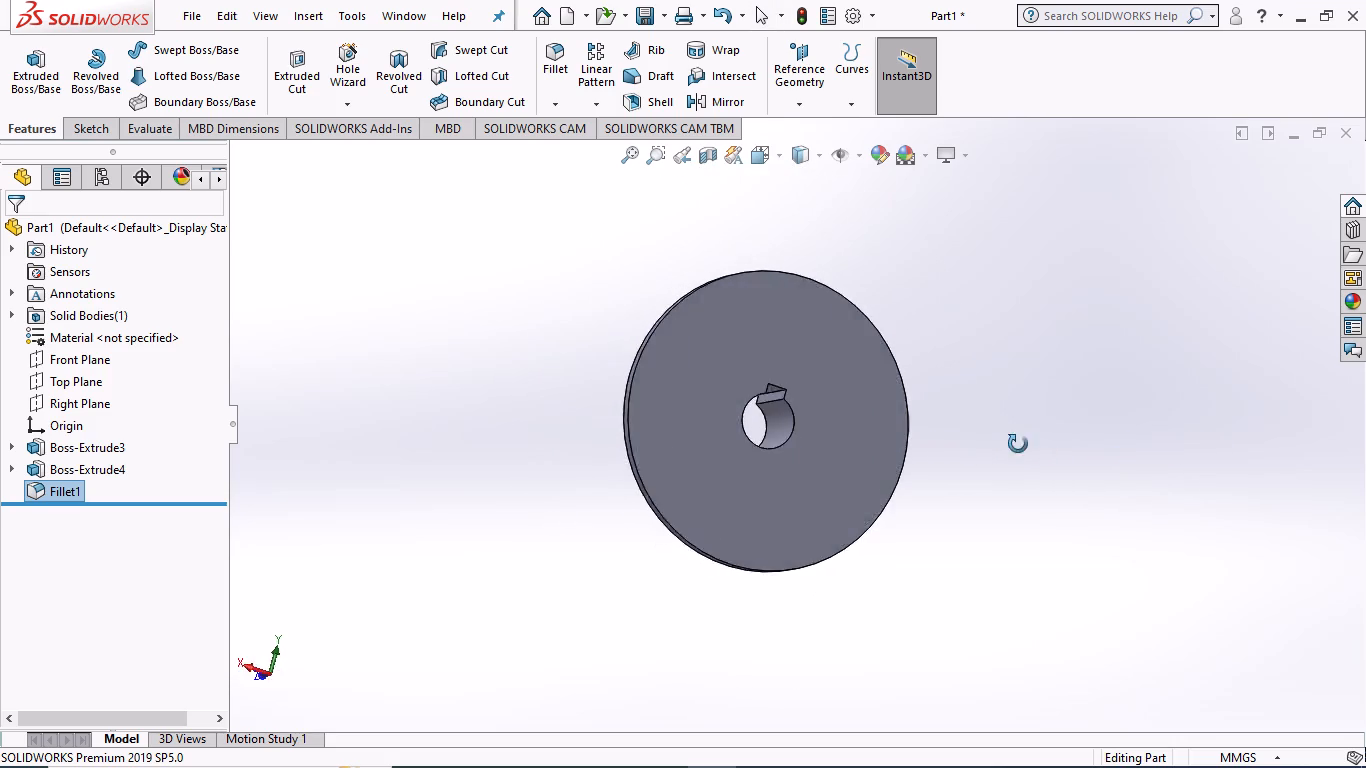
{"action": "middle_click_drag", "start_coordinate": [1018, 444], "coordinate": [934, 565]}
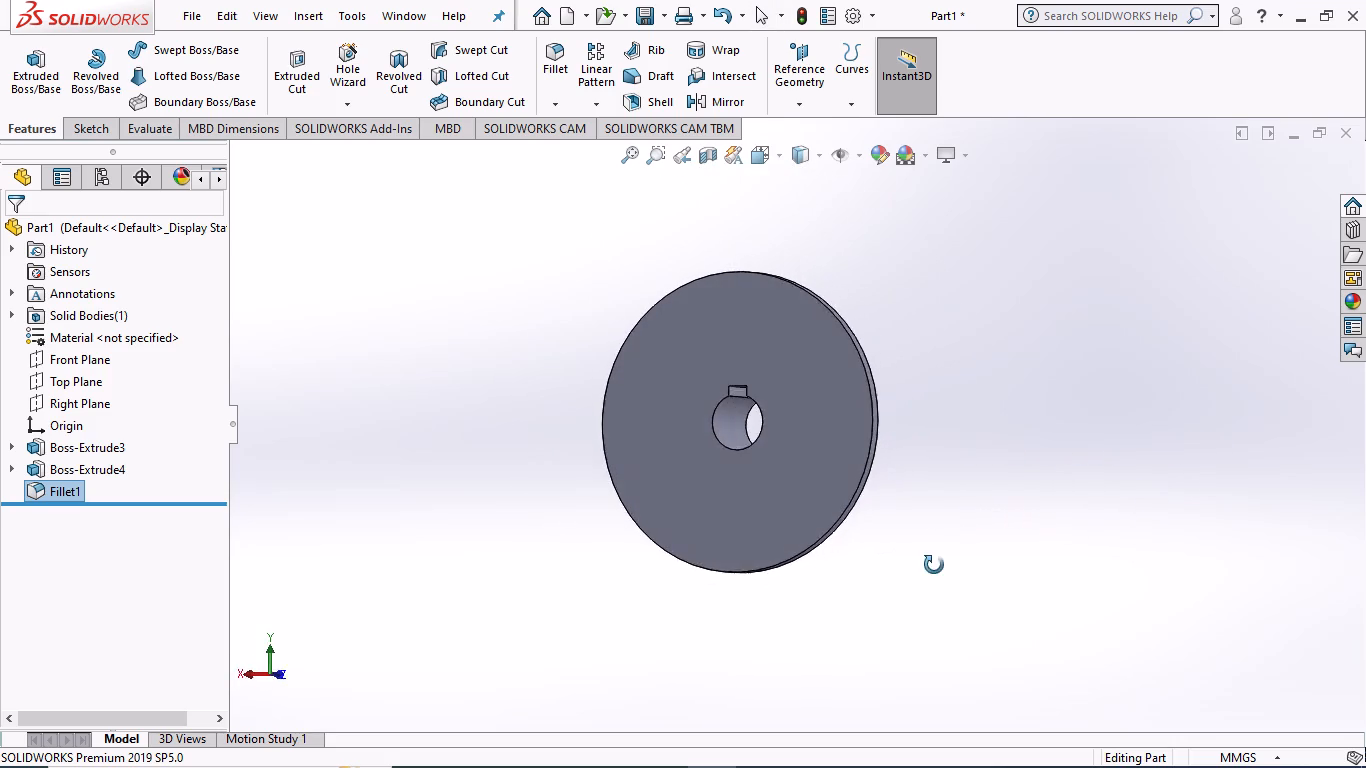
{"action": "middle_click_drag", "start_coordinate": [934, 565], "coordinate": [975, 559]}
{"action": "left_click", "coordinate": [835, 431]}
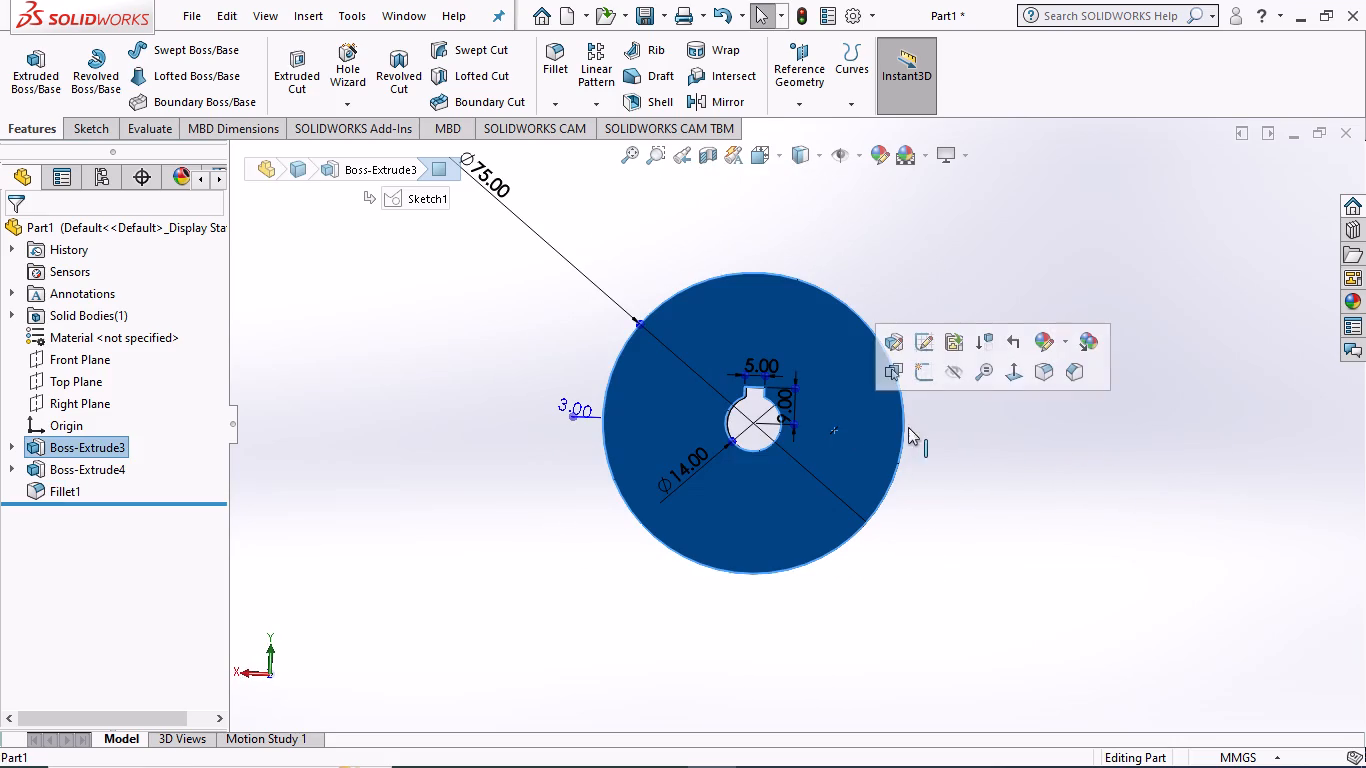
{"action": "left_click", "coordinate": [924, 370]}
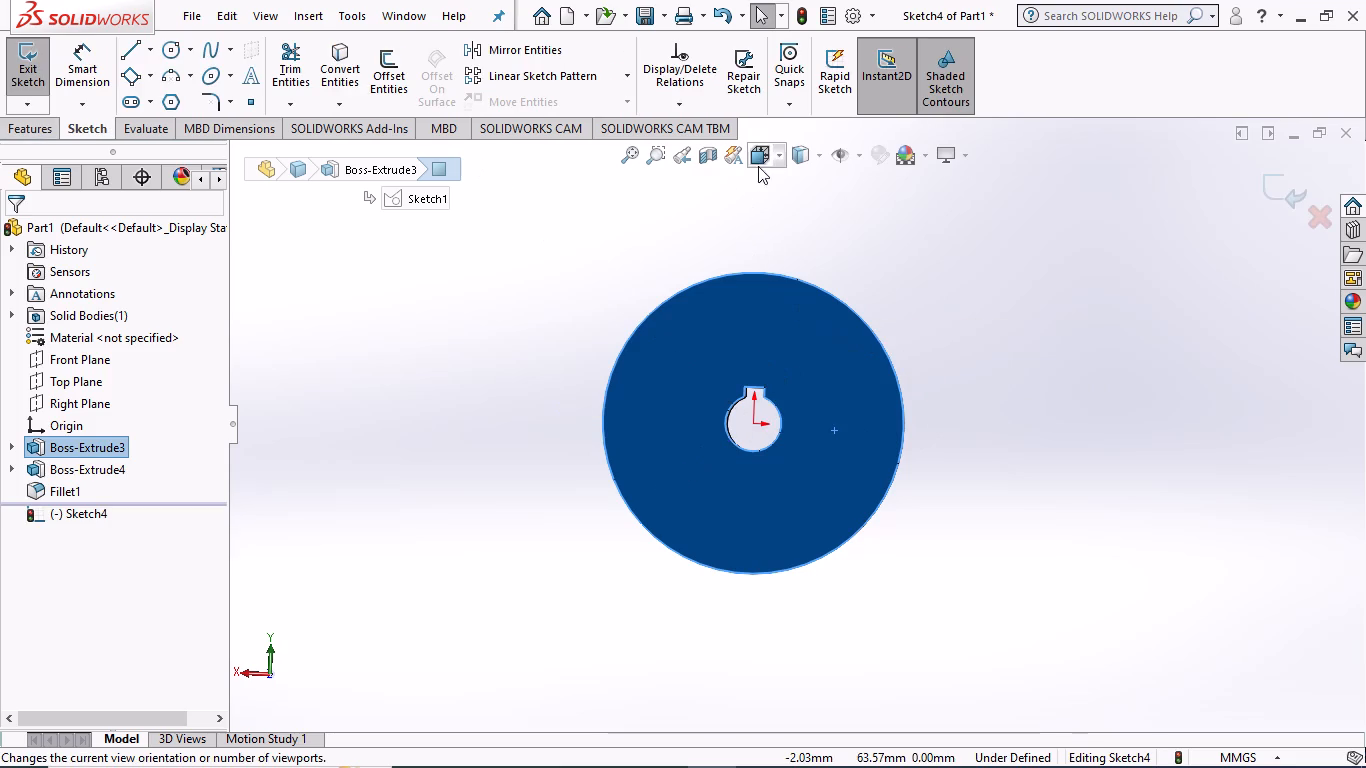
{"action": "left_click", "coordinate": [762, 157]}
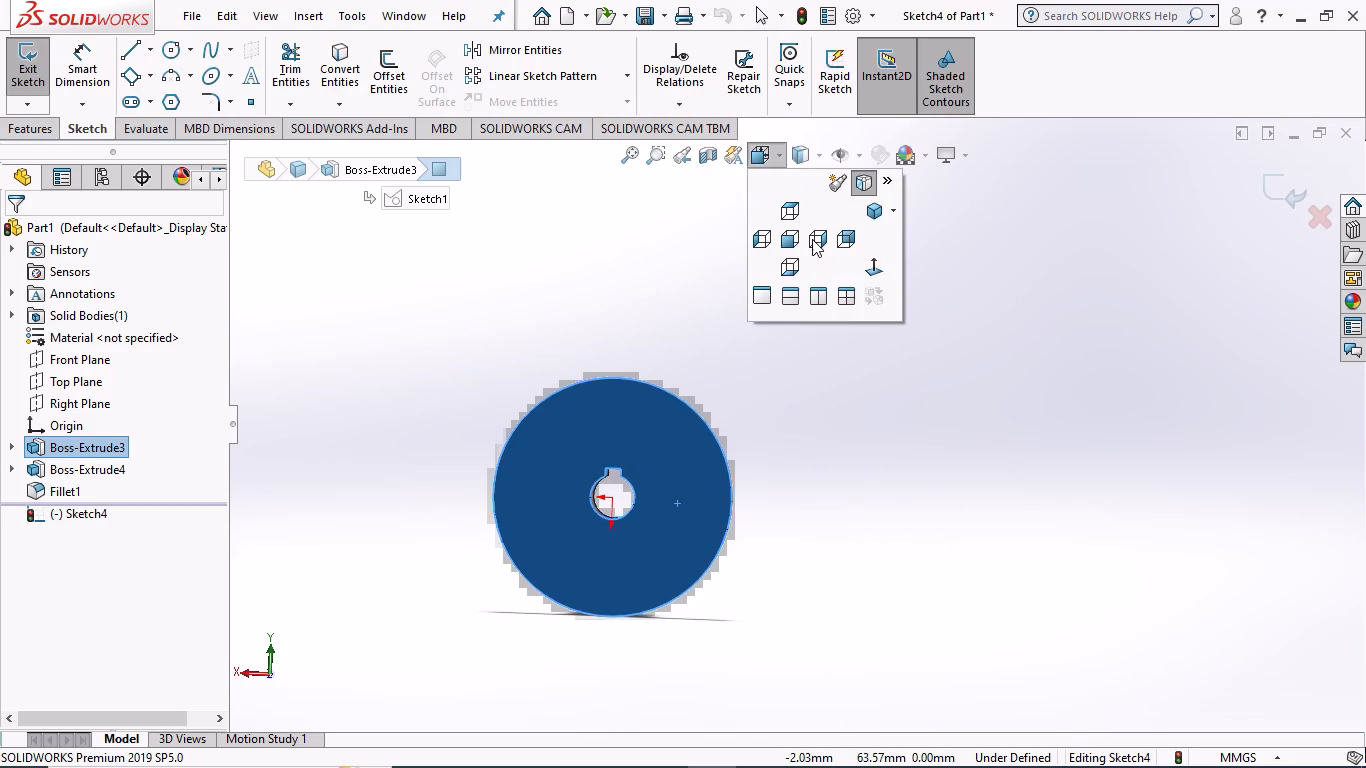
{"action": "left_click", "coordinate": [790, 240]}
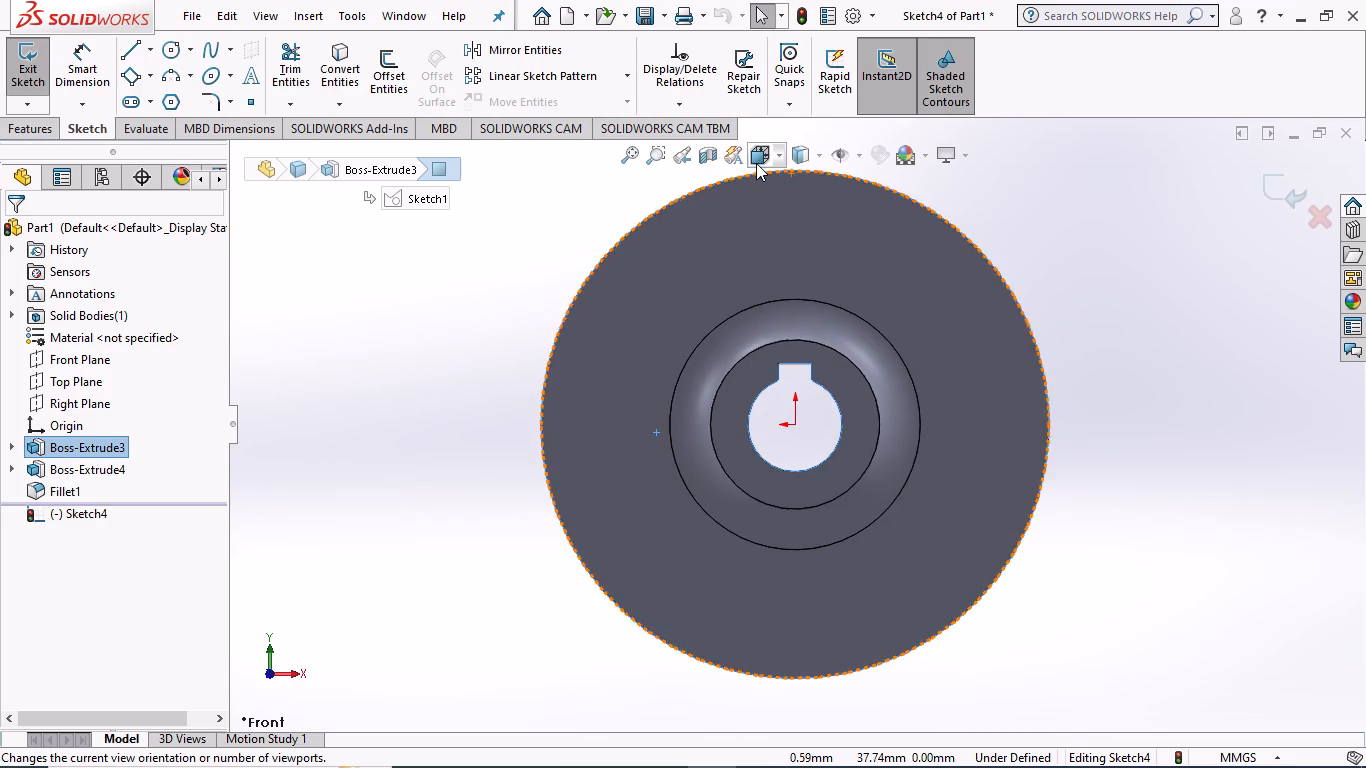
{"action": "left_click", "coordinate": [756, 158]}
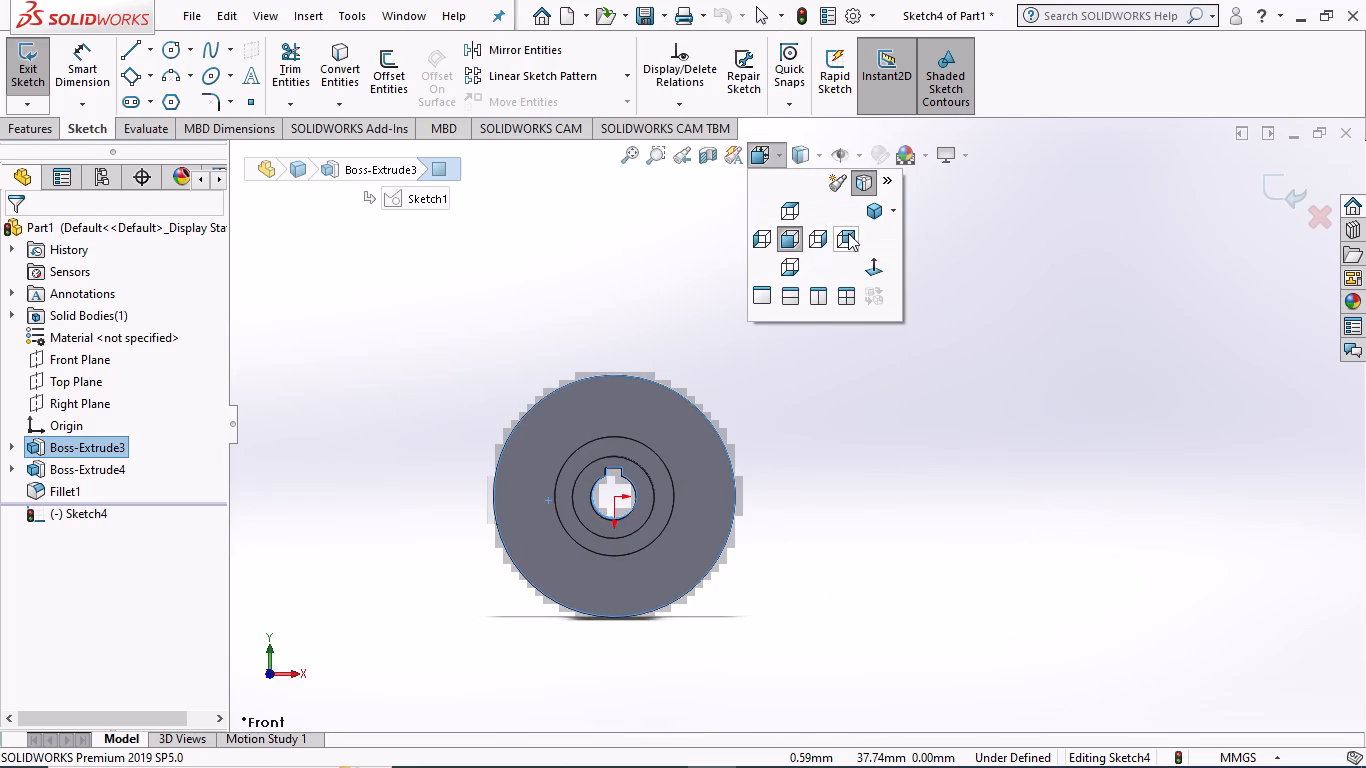
{"action": "left_click", "coordinate": [848, 233]}
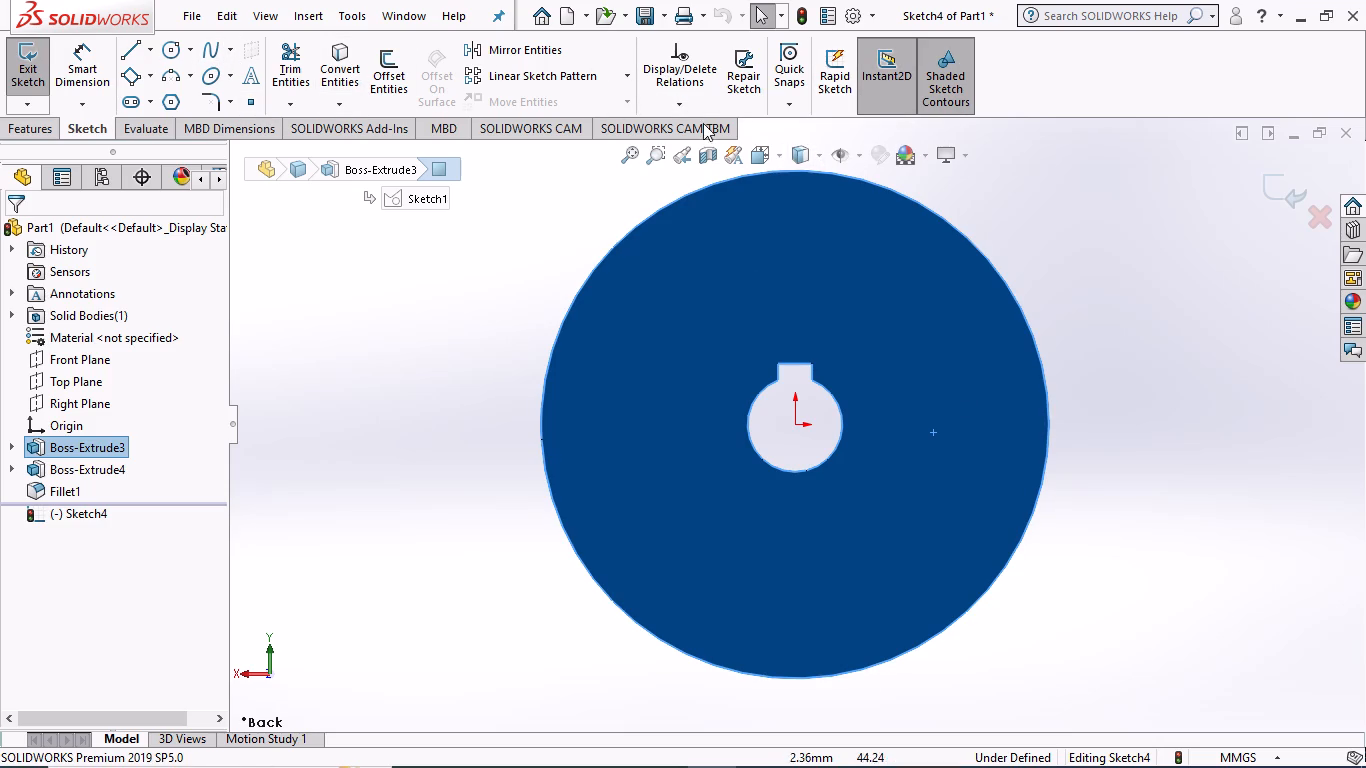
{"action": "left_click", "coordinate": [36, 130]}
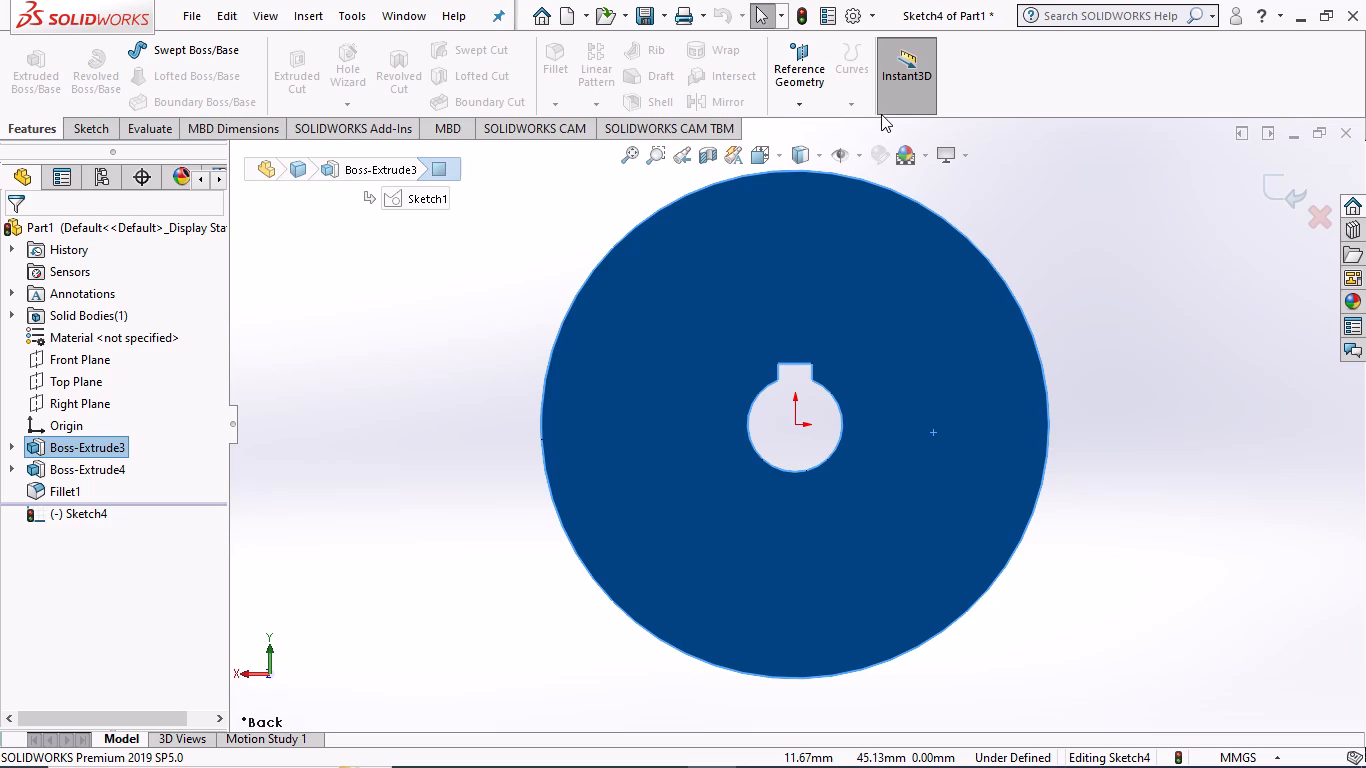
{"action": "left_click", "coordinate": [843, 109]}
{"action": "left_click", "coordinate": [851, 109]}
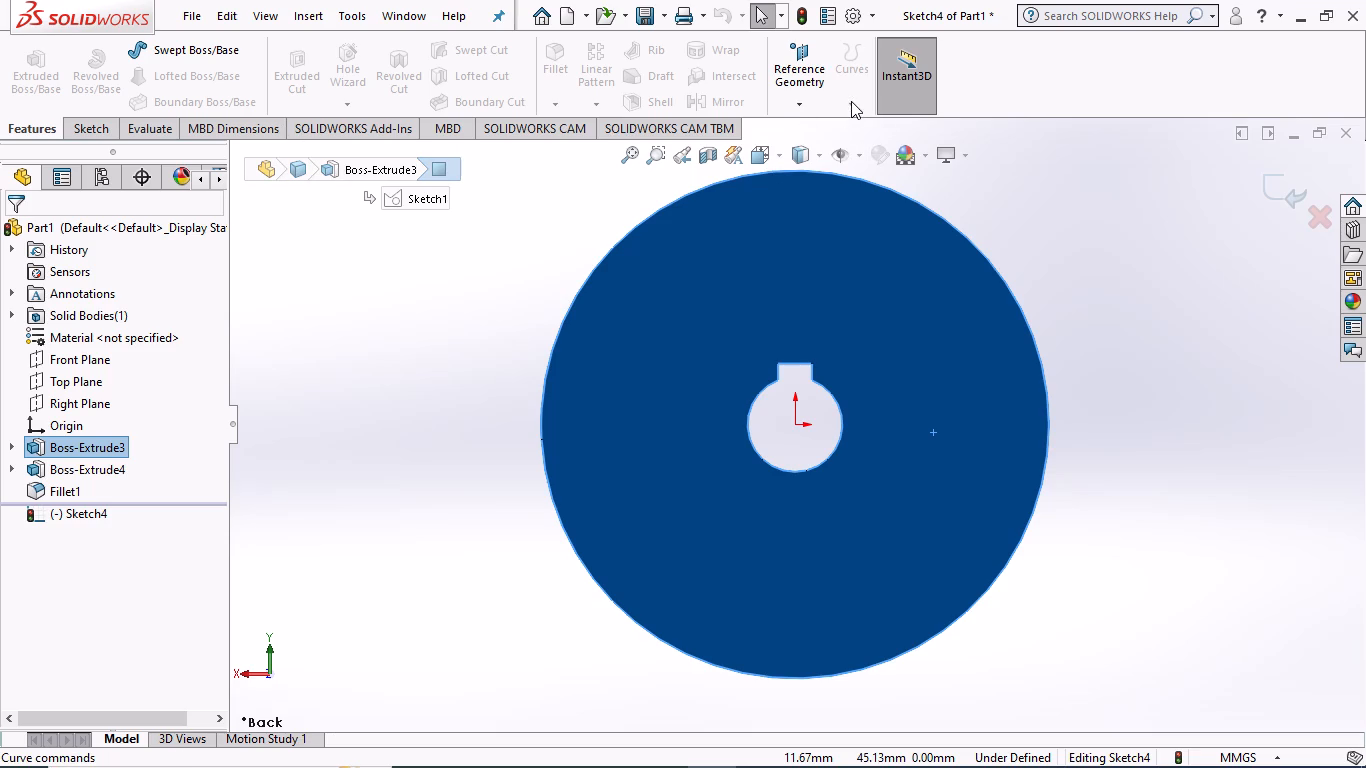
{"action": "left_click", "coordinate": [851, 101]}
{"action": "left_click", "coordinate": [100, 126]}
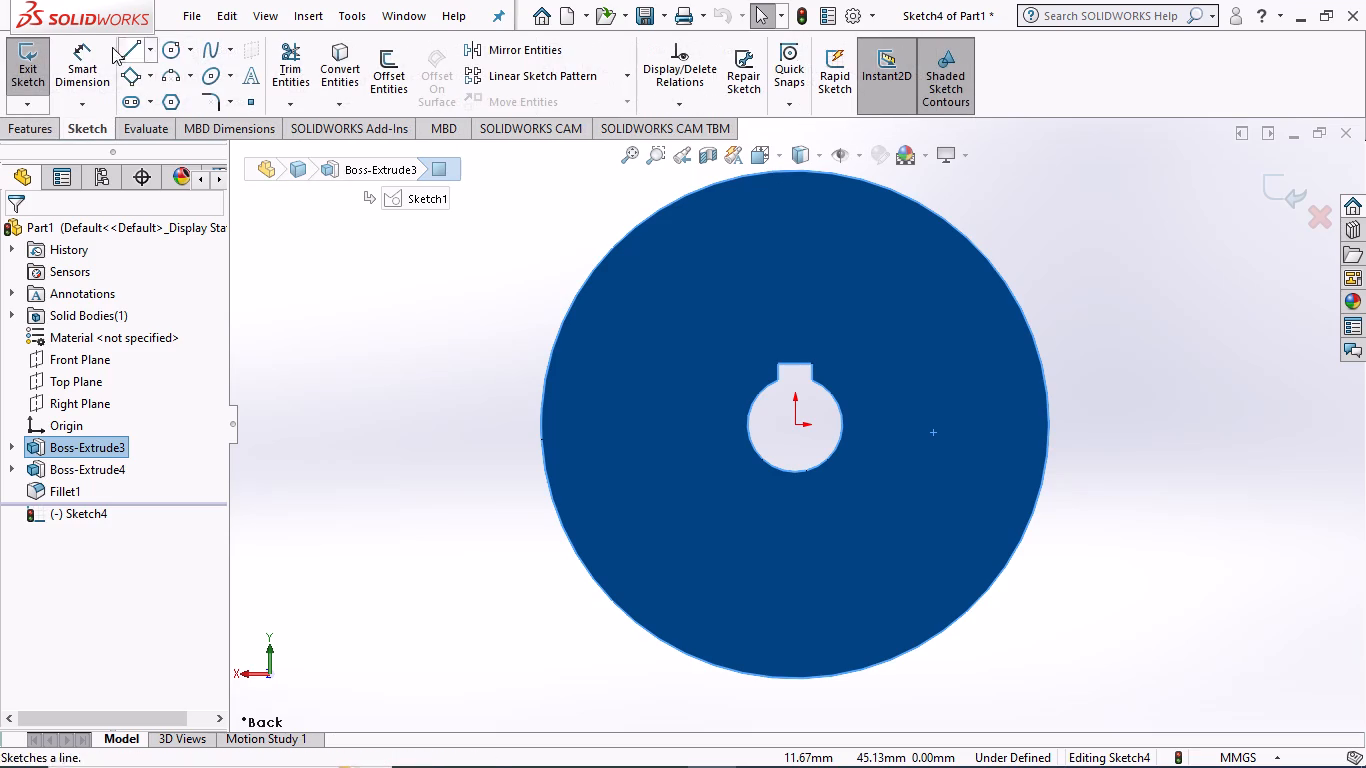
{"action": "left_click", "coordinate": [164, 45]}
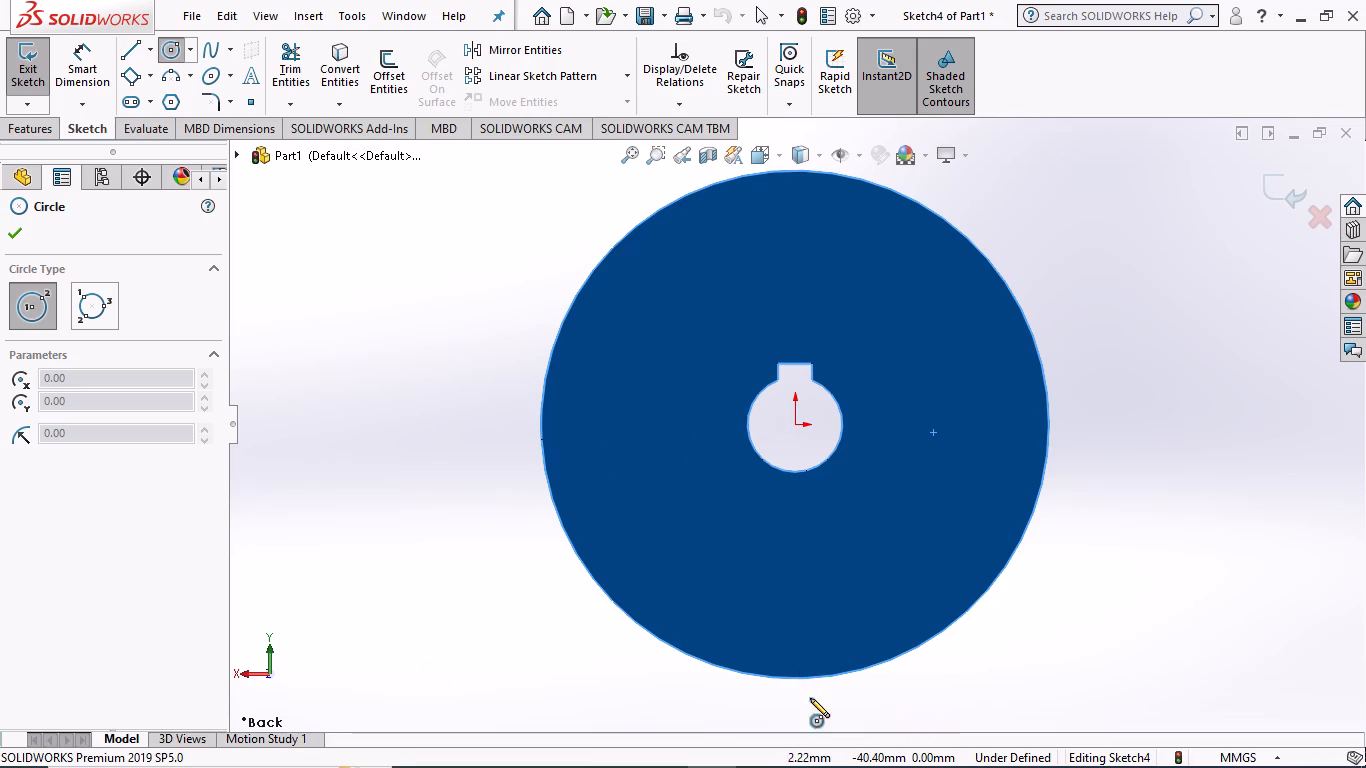
Draw a horizontal centerline about 106 mm long through the origin, extending past both sides of the disc.
{"action": "left_click", "coordinate": [150, 47]}
{"action": "left_click", "coordinate": [160, 101]}
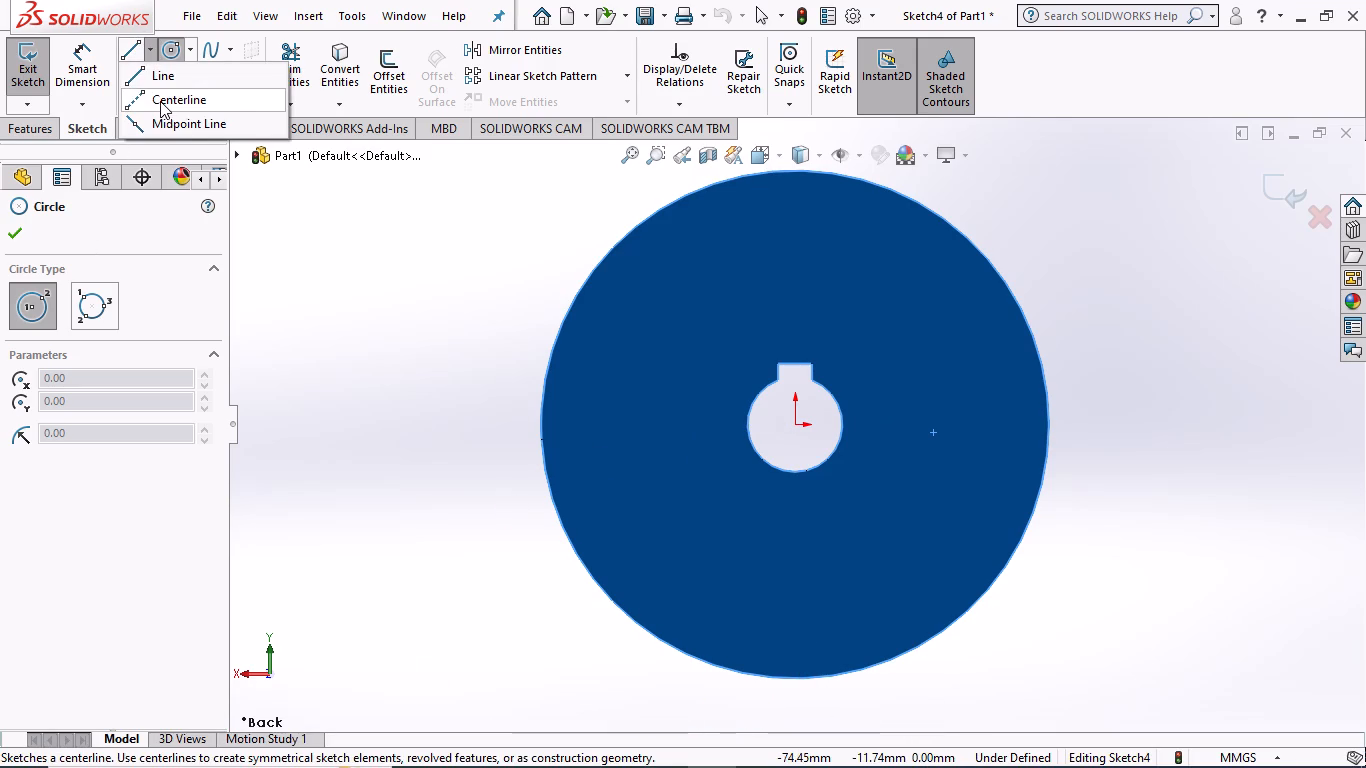
{"action": "left_click", "coordinate": [449, 423]}
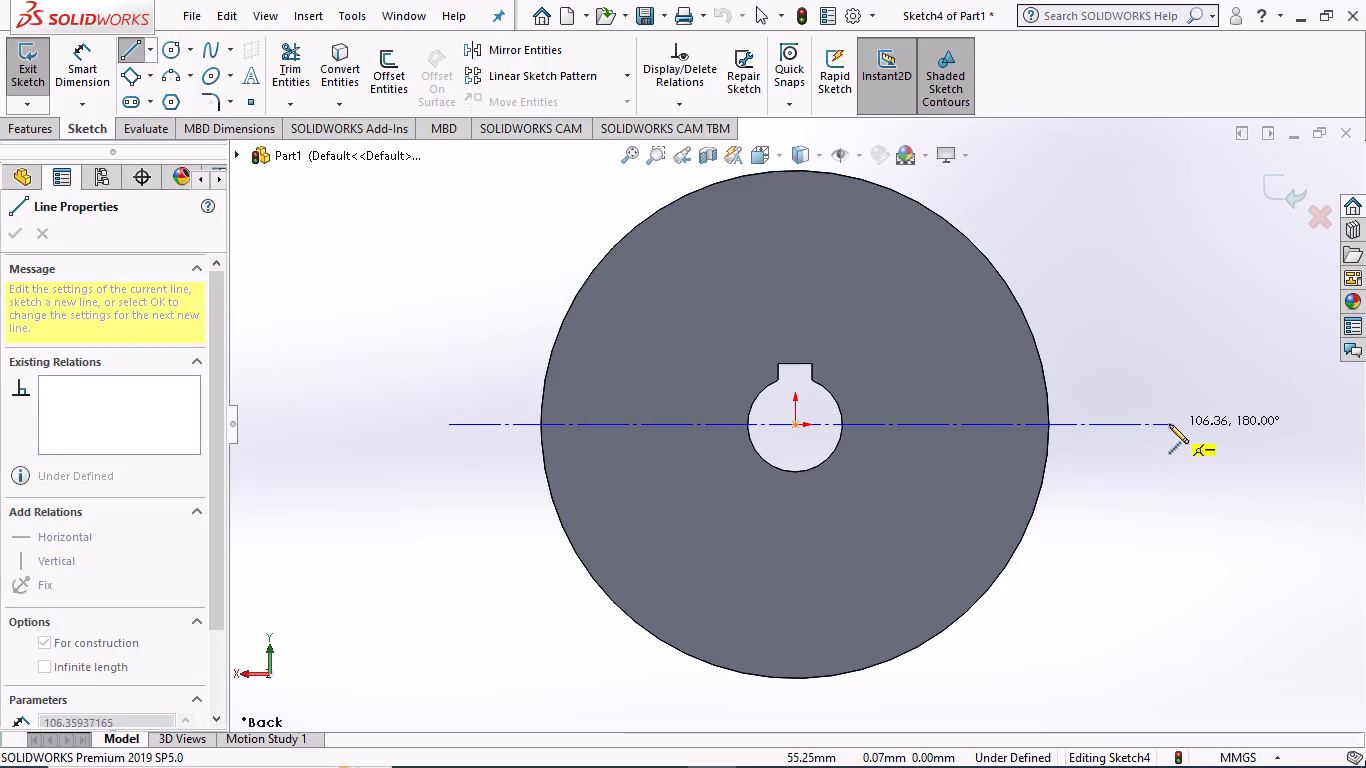
{"action": "left_click", "coordinate": [1169, 424]}
{"action": "key", "text": "Escape"}
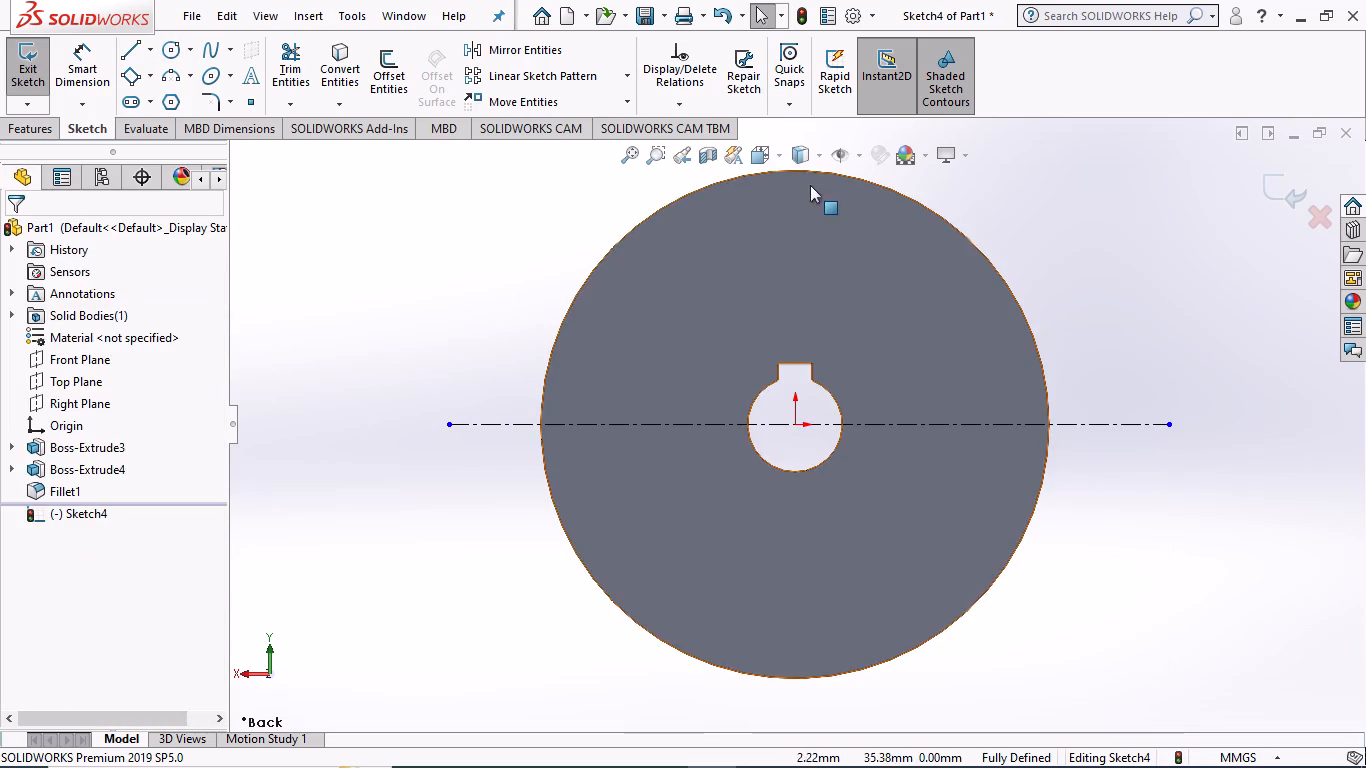
Draw a vertical centerline about 91 mm long through the origin, extending past the disc's top and bottom.
{"action": "scroll", "coordinate": [756, 264], "scroll_direction": "up", "scroll_amount": 2}
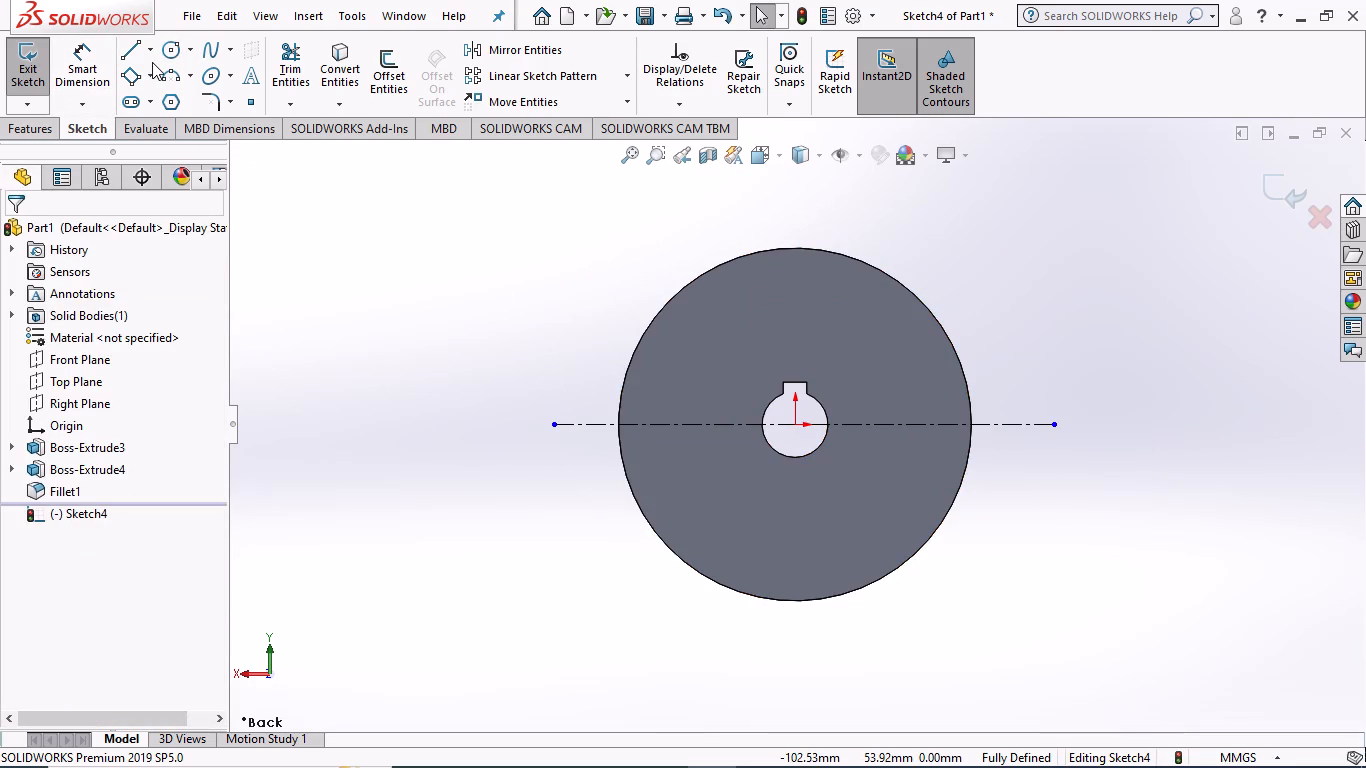
{"action": "left_click", "coordinate": [152, 51]}
{"action": "left_click", "coordinate": [174, 98]}
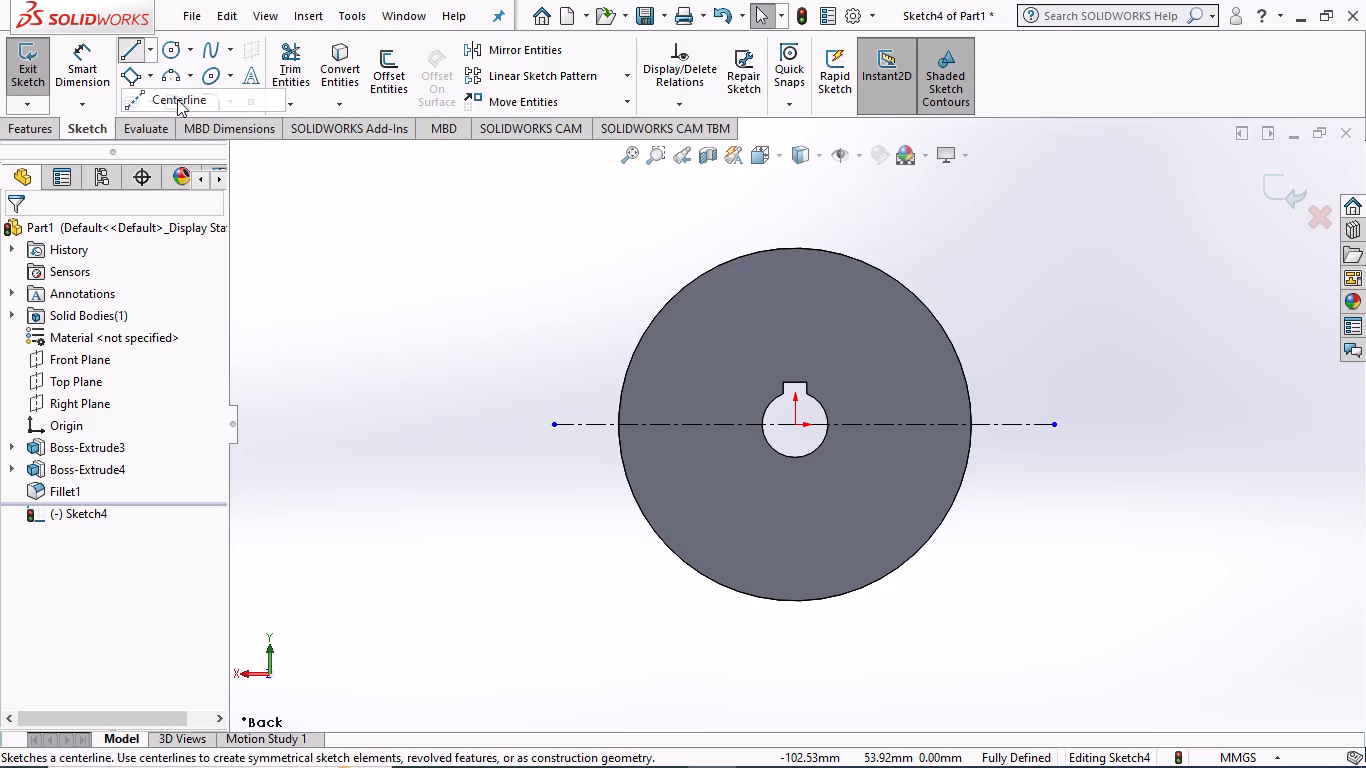
{"action": "left_click", "coordinate": [799, 214]}
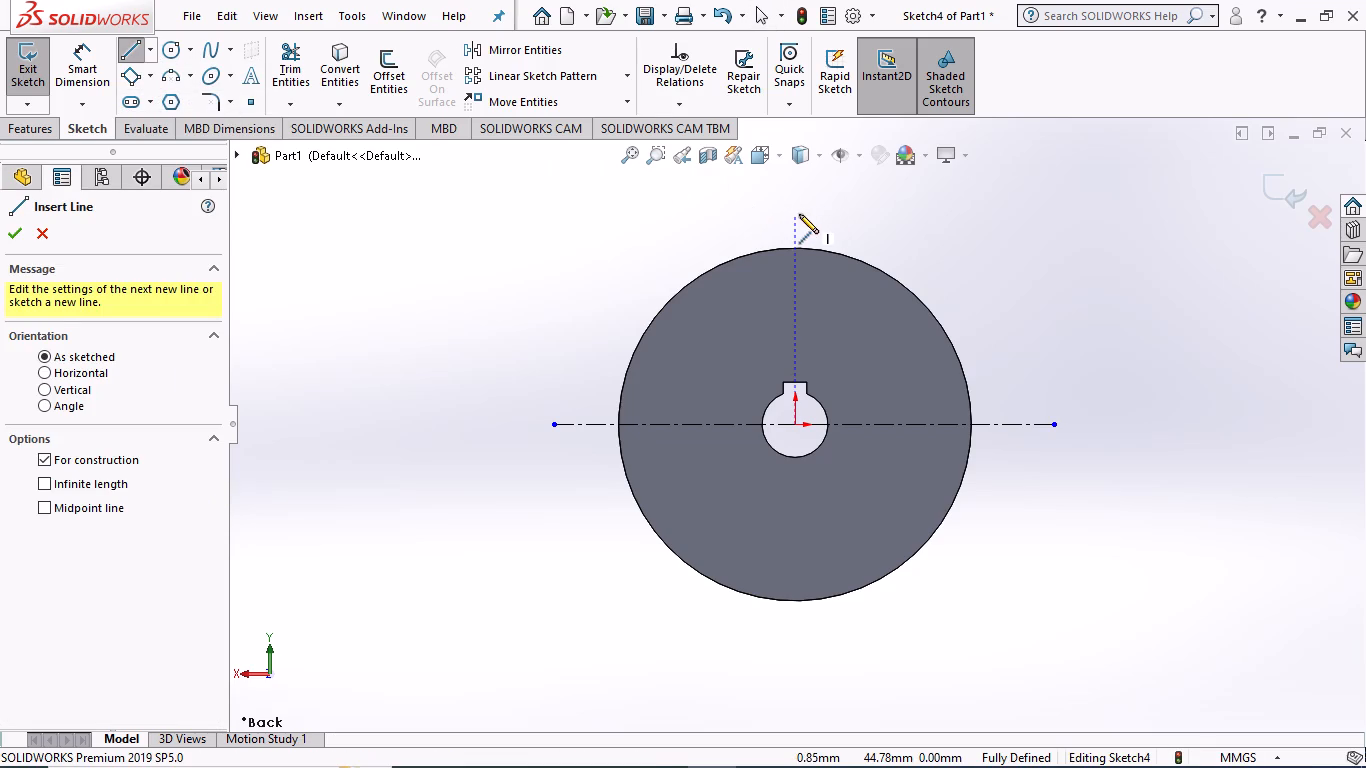
{"action": "left_click", "coordinate": [795, 640]}
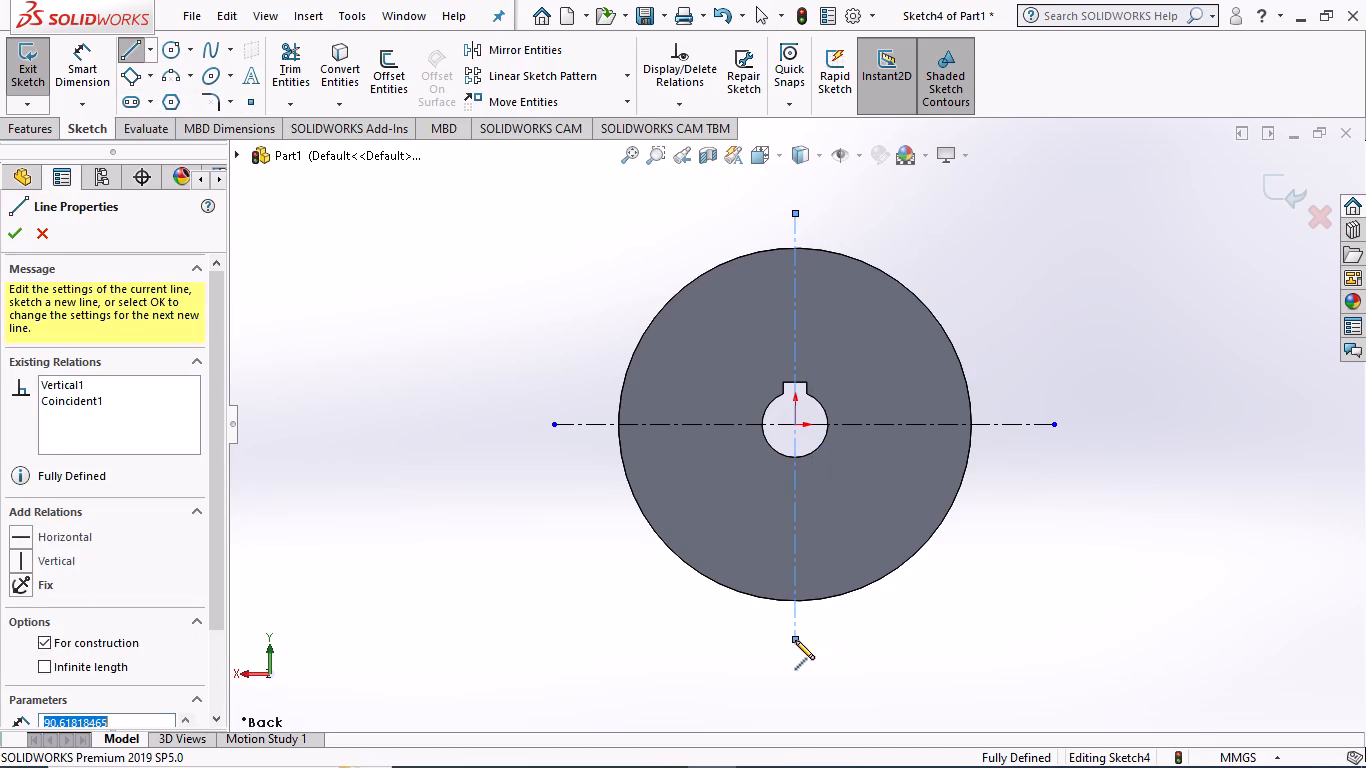
{"action": "key", "text": "Escape"}
Draw a horizontal centerline about 40 mm long just above the left half of the existing horizontal centerline, stopping short of the bore.
{"action": "scroll", "coordinate": [796, 385], "scroll_direction": "down", "scroll_amount": 2}
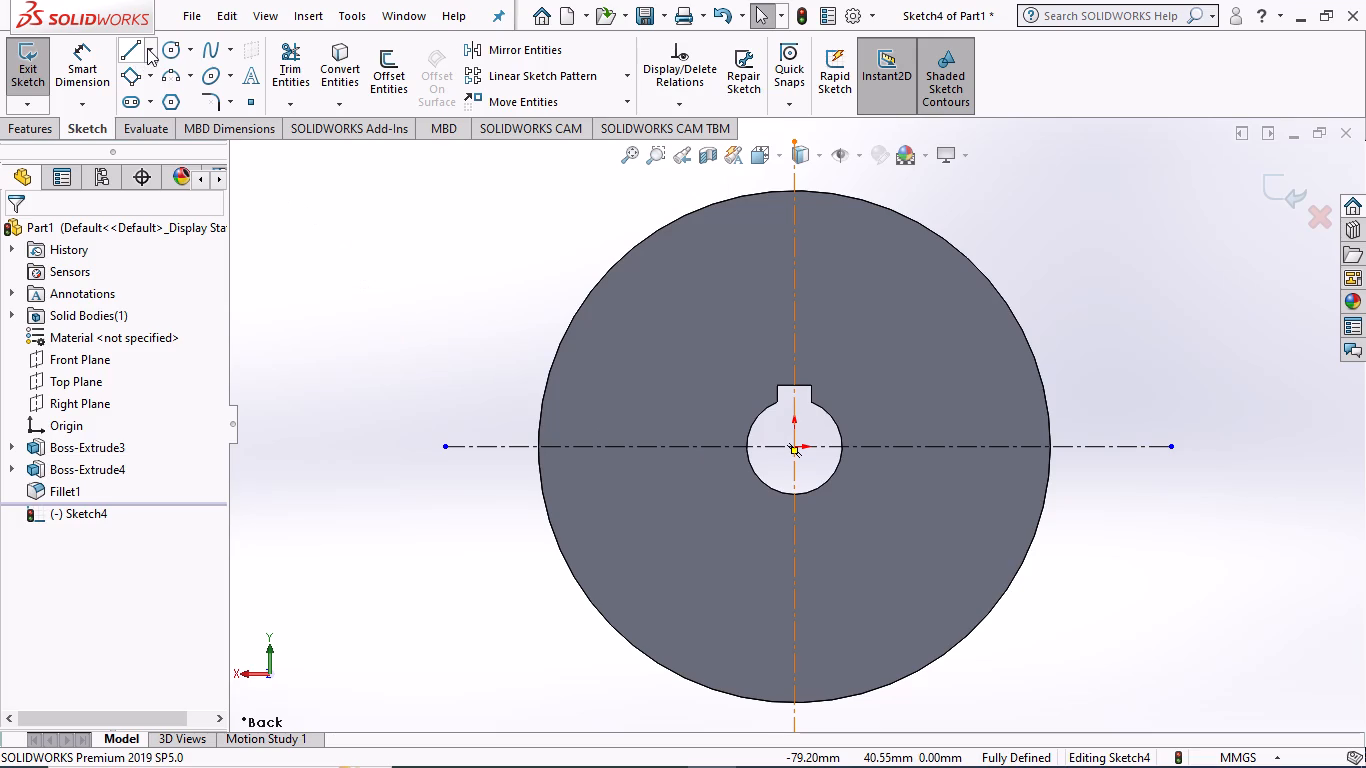
{"action": "left_click", "coordinate": [147, 48]}
{"action": "left_click", "coordinate": [164, 95]}
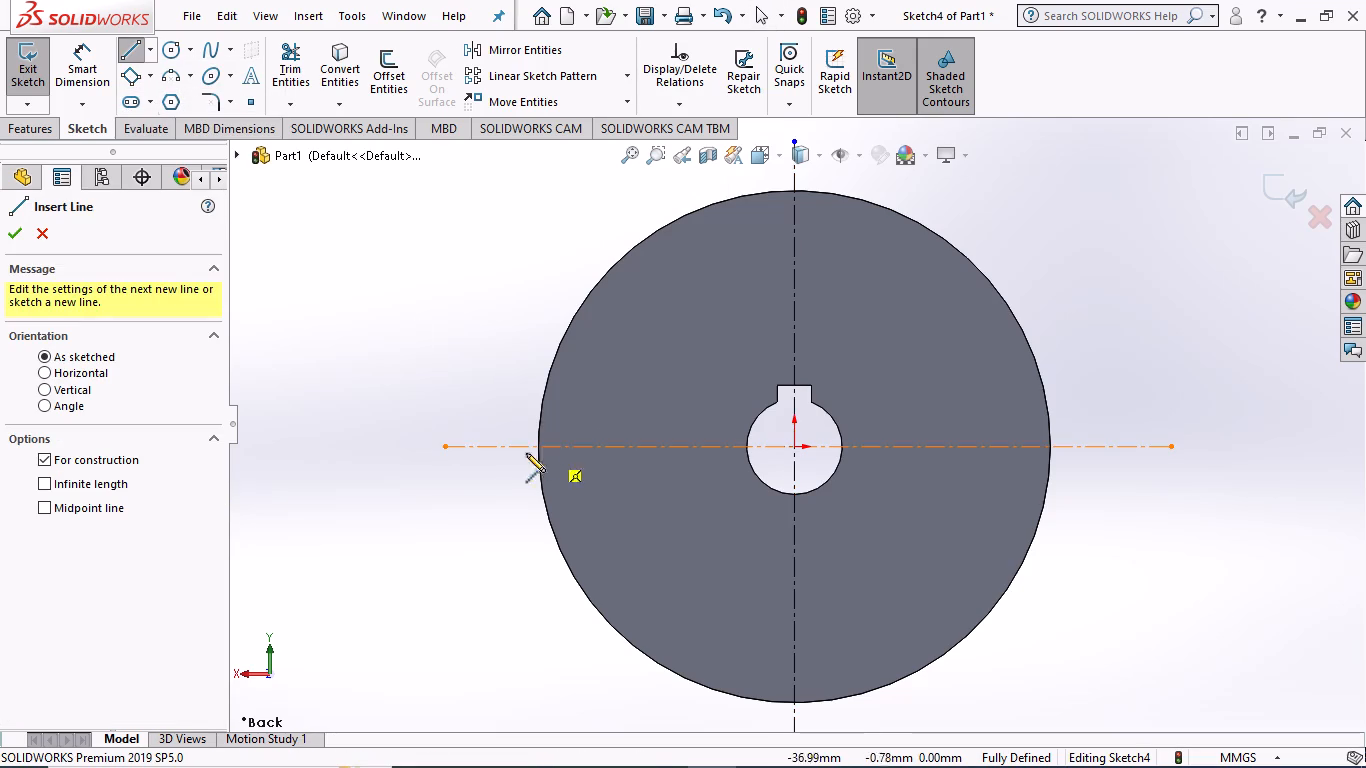
{"action": "left_click", "coordinate": [435, 430]}
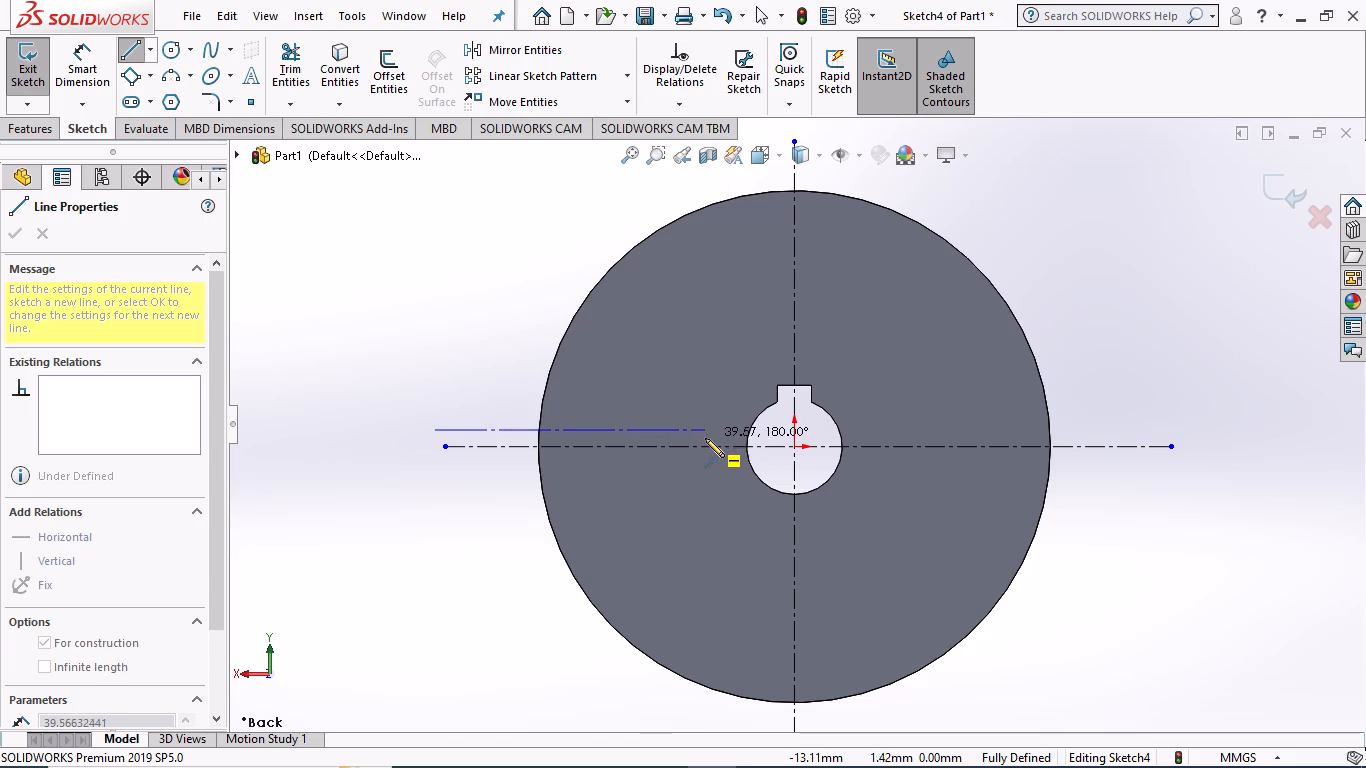
{"action": "left_click", "coordinate": [706, 435]}
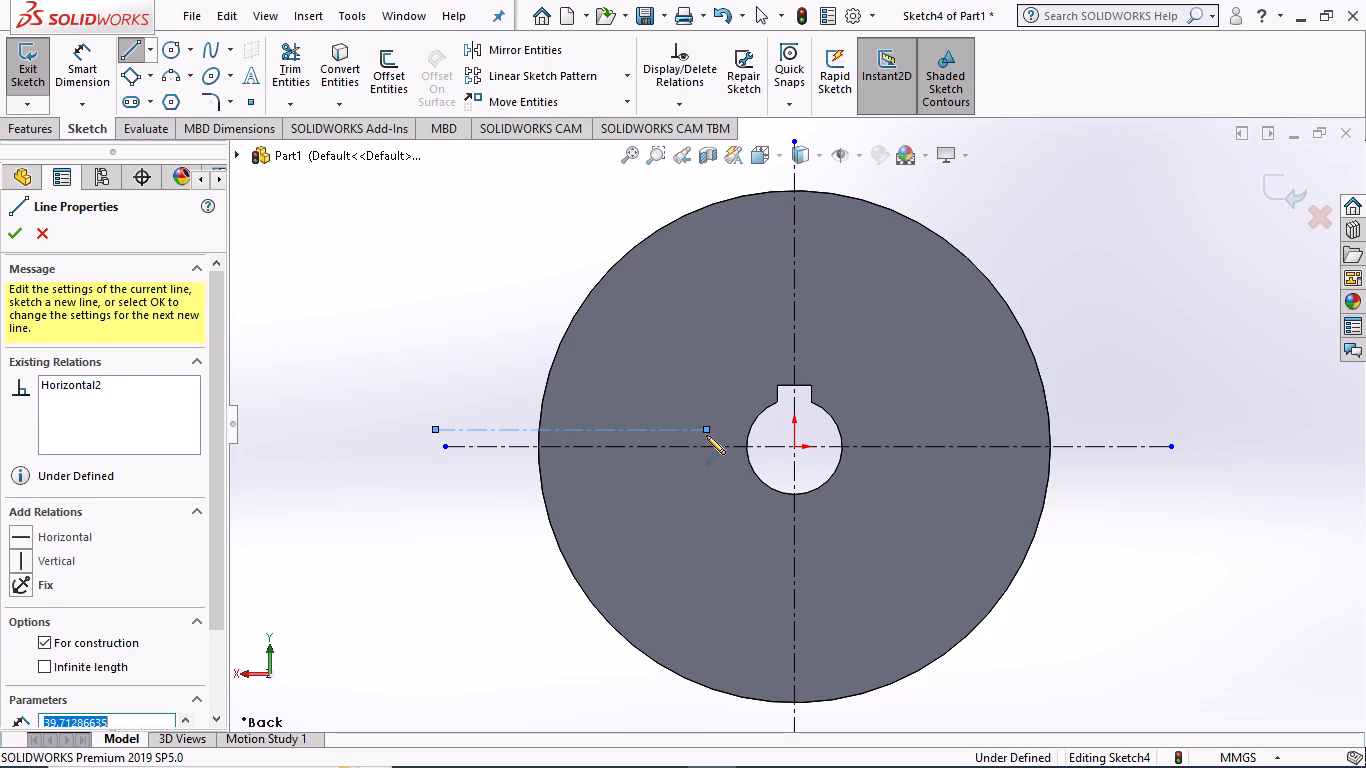
{"action": "key", "text": "Escape"}
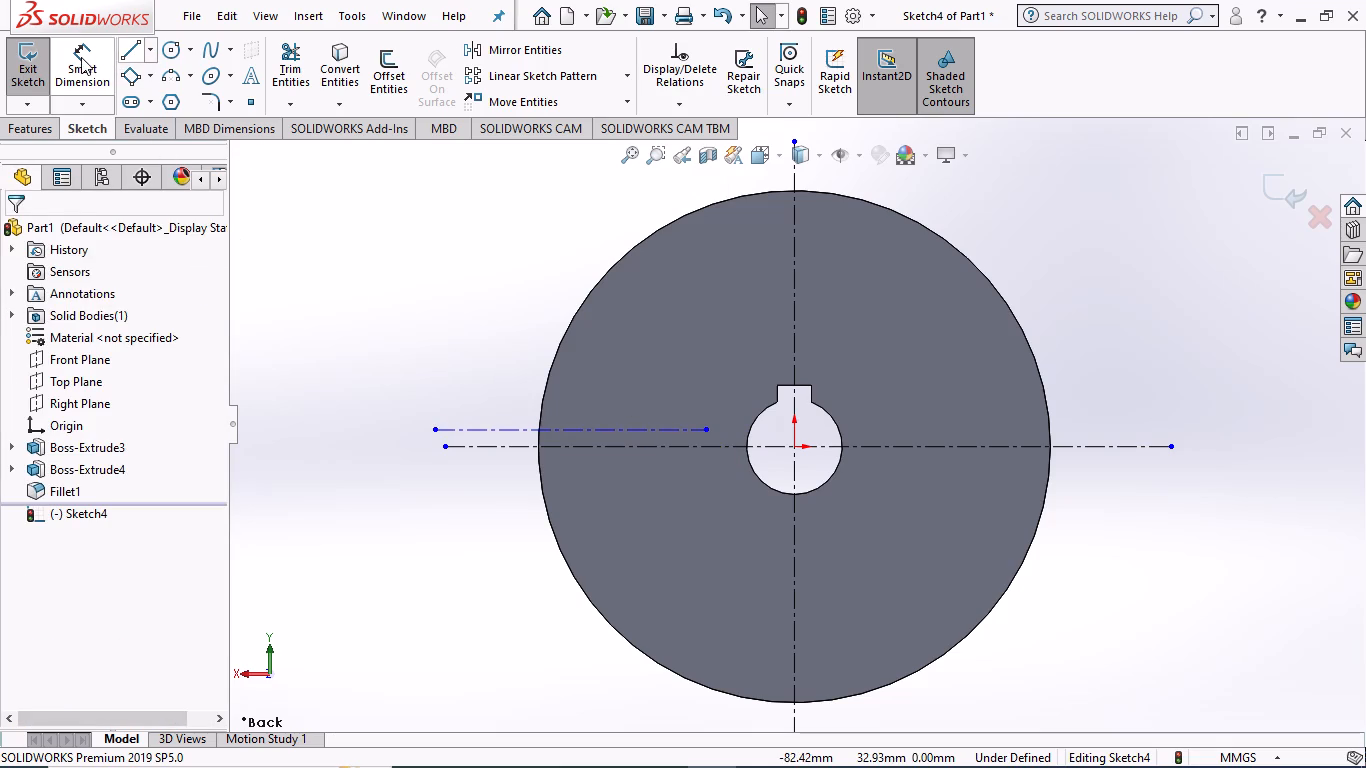
Dimension the short upper centerline 3 mm from the horizontal centerline through the origin.
{"action": "left_click", "coordinate": [81, 57]}
{"action": "scroll", "coordinate": [645, 446], "scroll_direction": "down", "scroll_amount": 2}
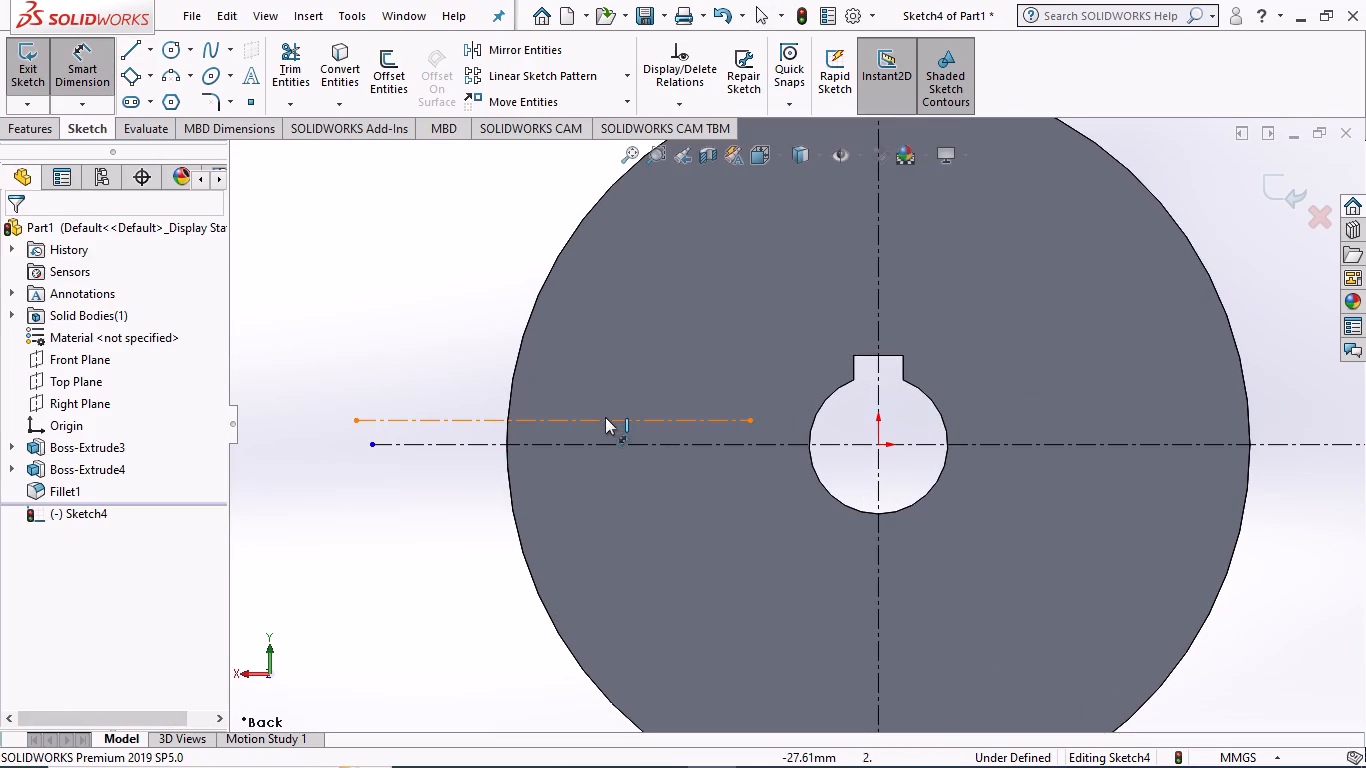
{"action": "left_click", "coordinate": [605, 417]}
{"action": "left_click", "coordinate": [607, 442]}
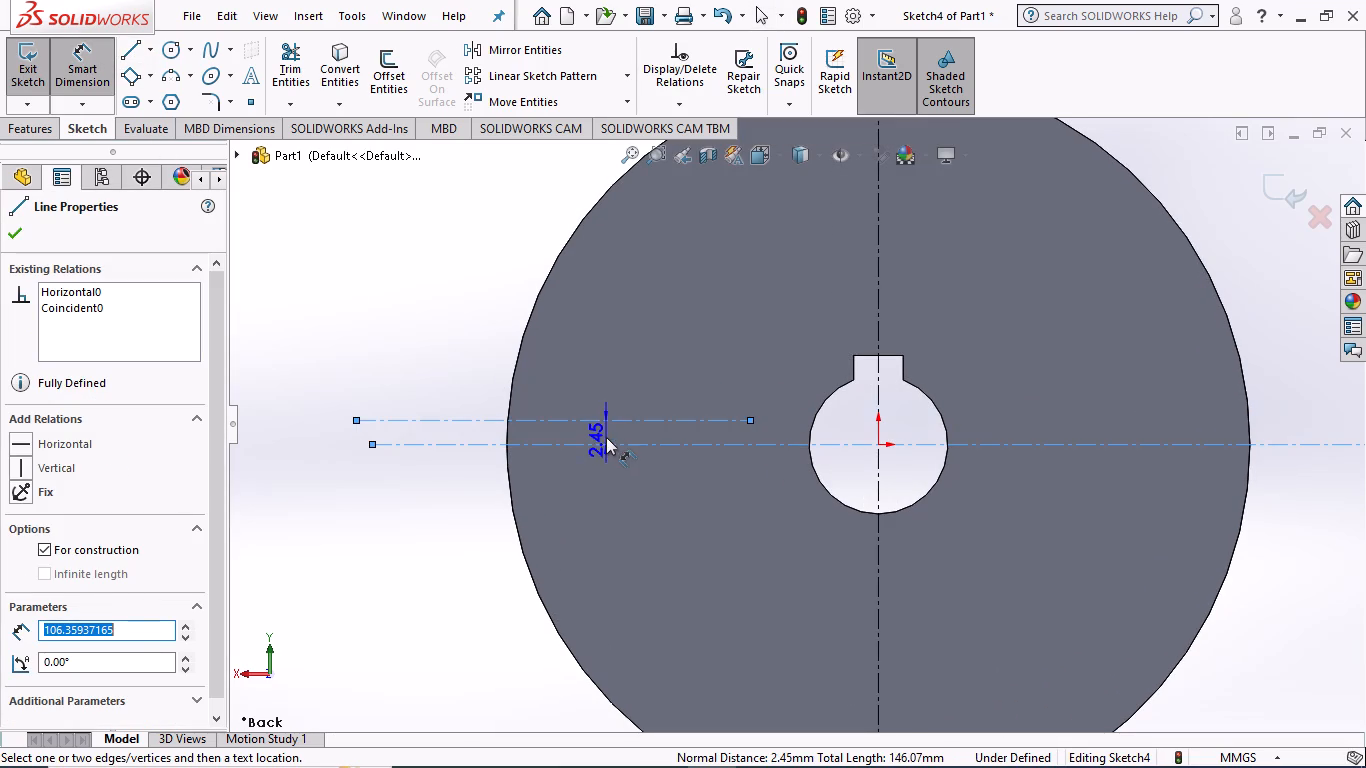
{"action": "left_click", "coordinate": [417, 385]}
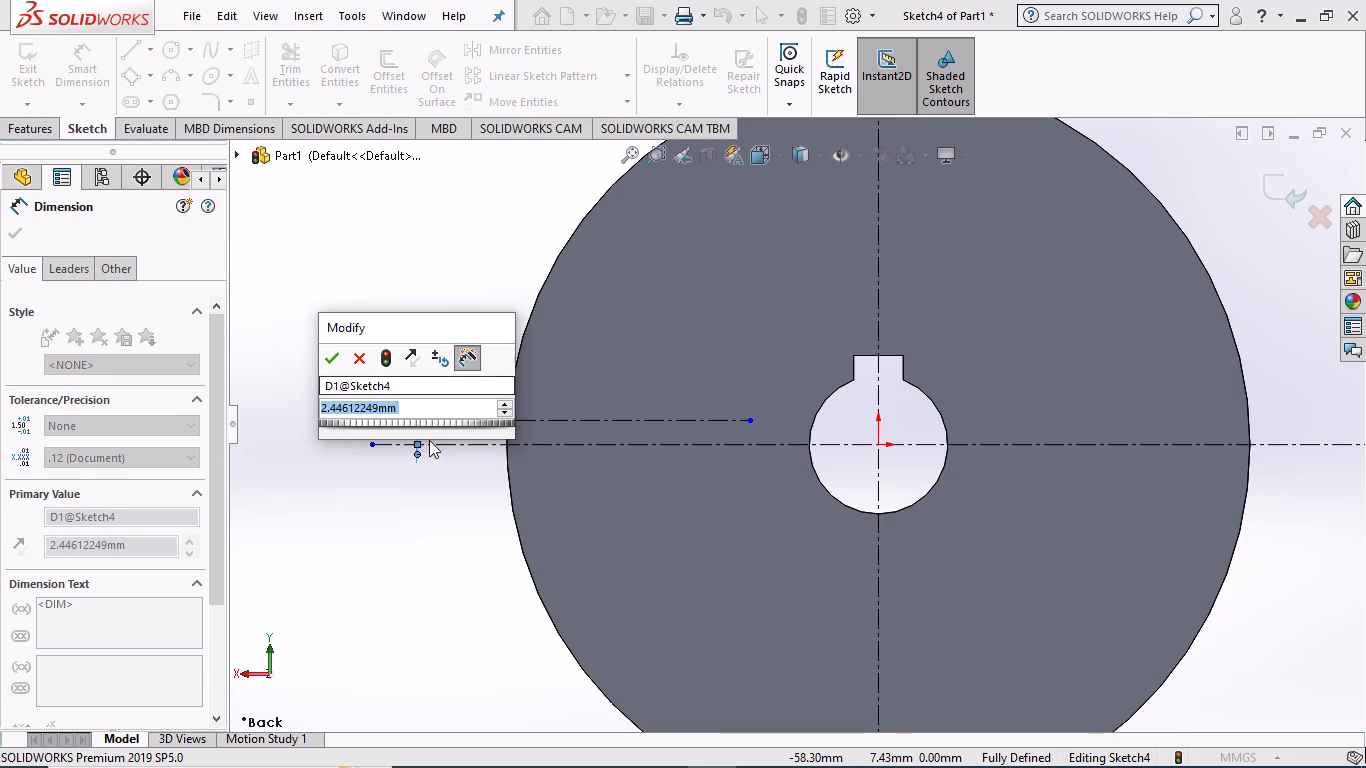
{"action": "key", "text": "3"}
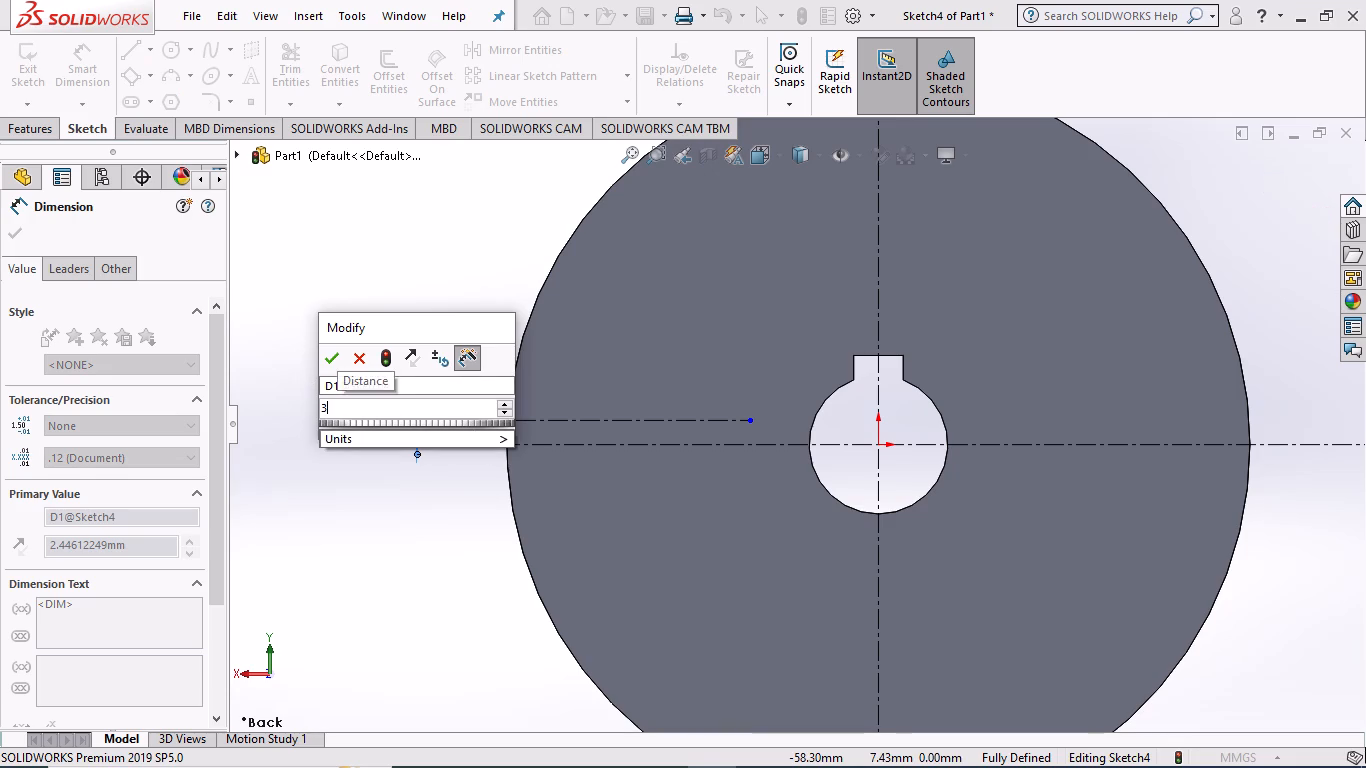
{"action": "key", "text": "Return"}
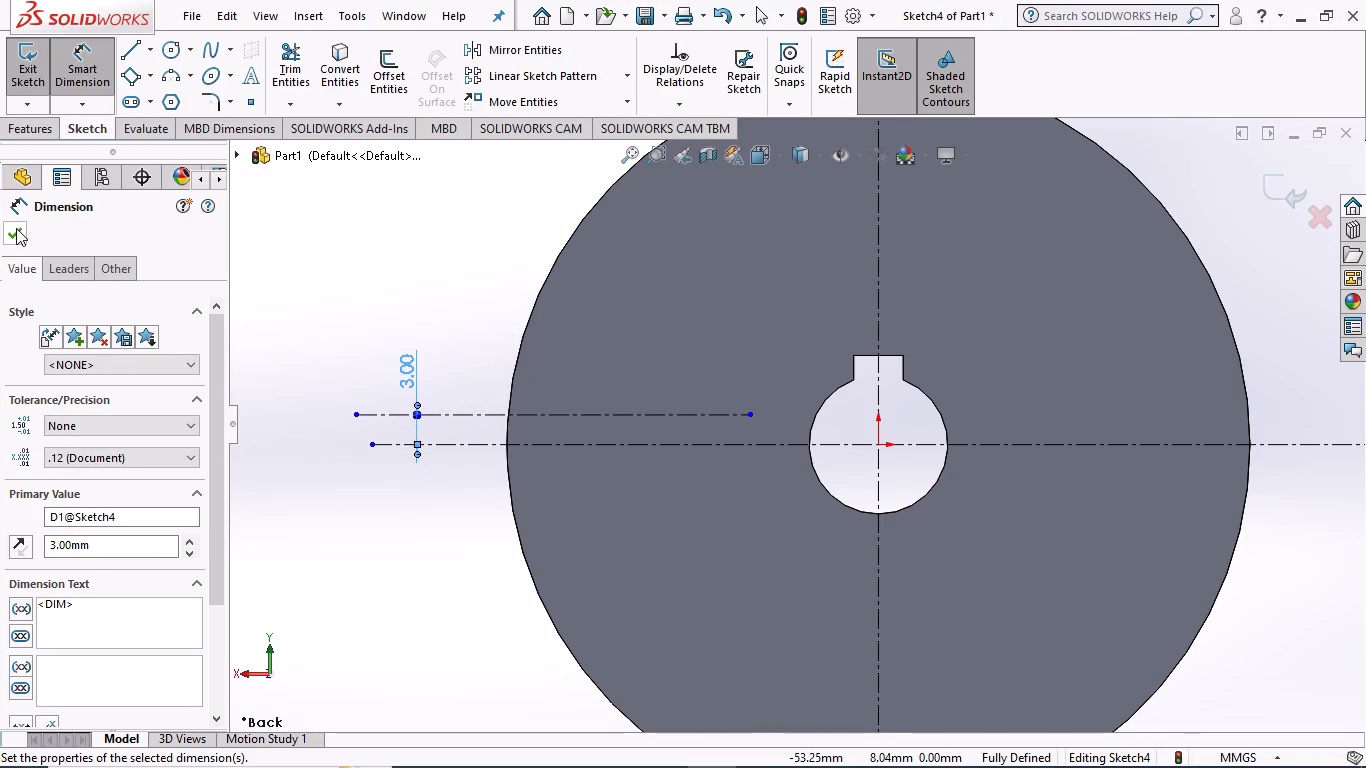
{"action": "left_click", "coordinate": [16, 228]}
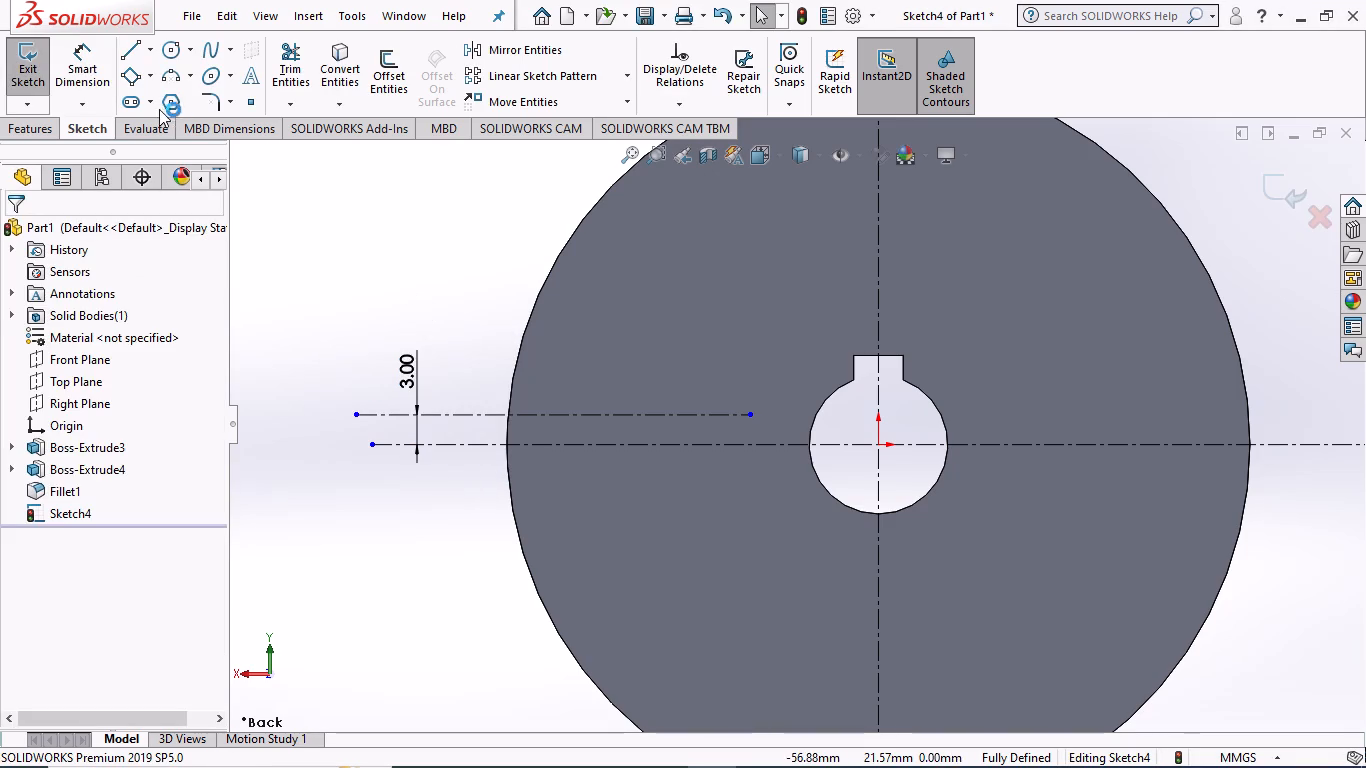
Mirror the short upper centerline about the horizontal centerline through the origin, keeping the original.
{"action": "left_click", "coordinate": [72, 61]}
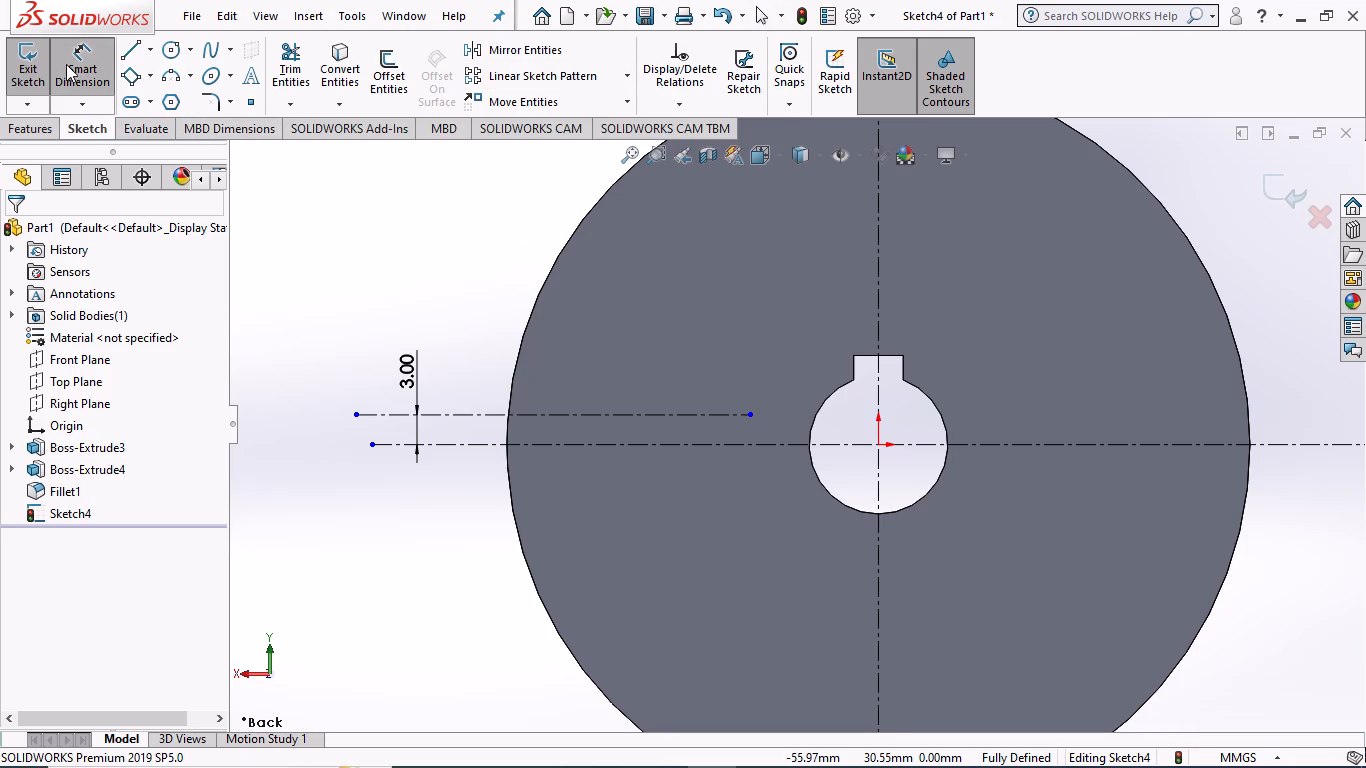
{"action": "left_click", "coordinate": [560, 55]}
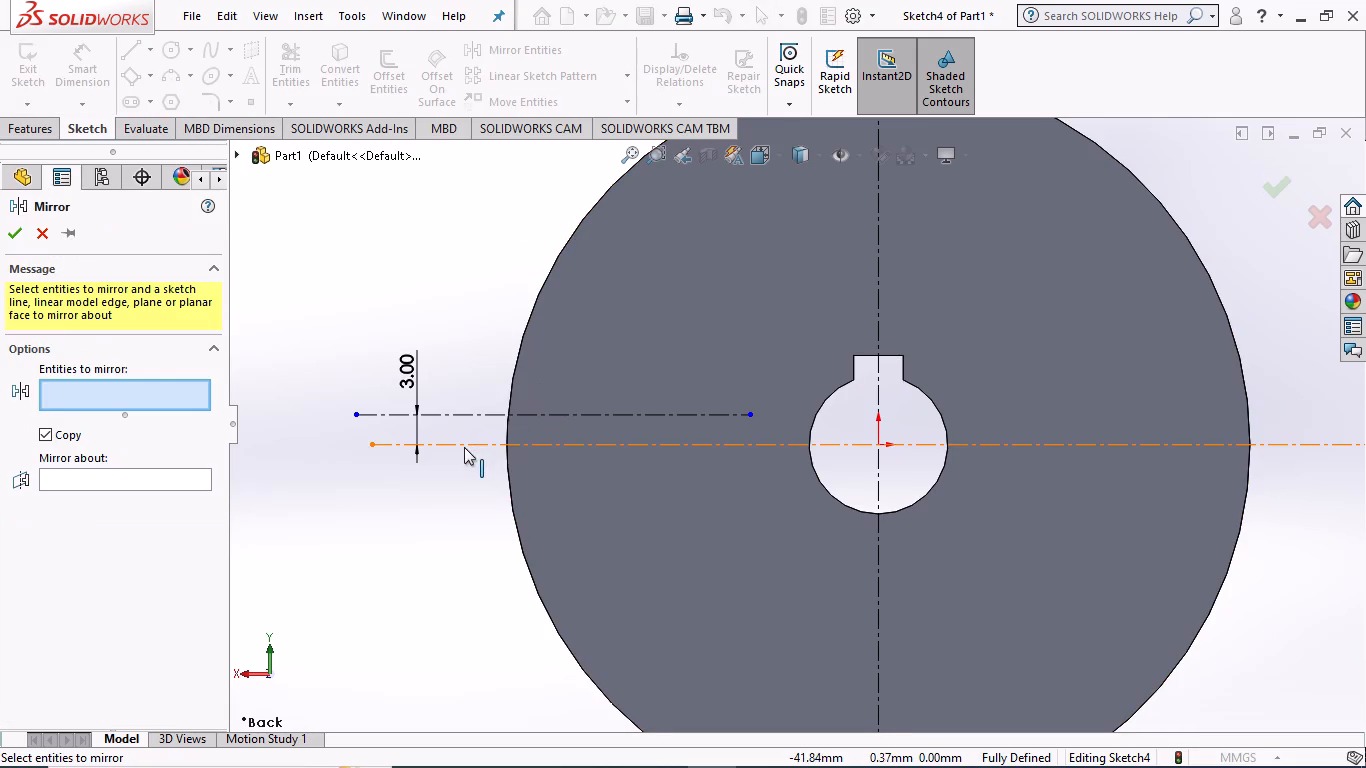
{"action": "left_click", "coordinate": [464, 447]}
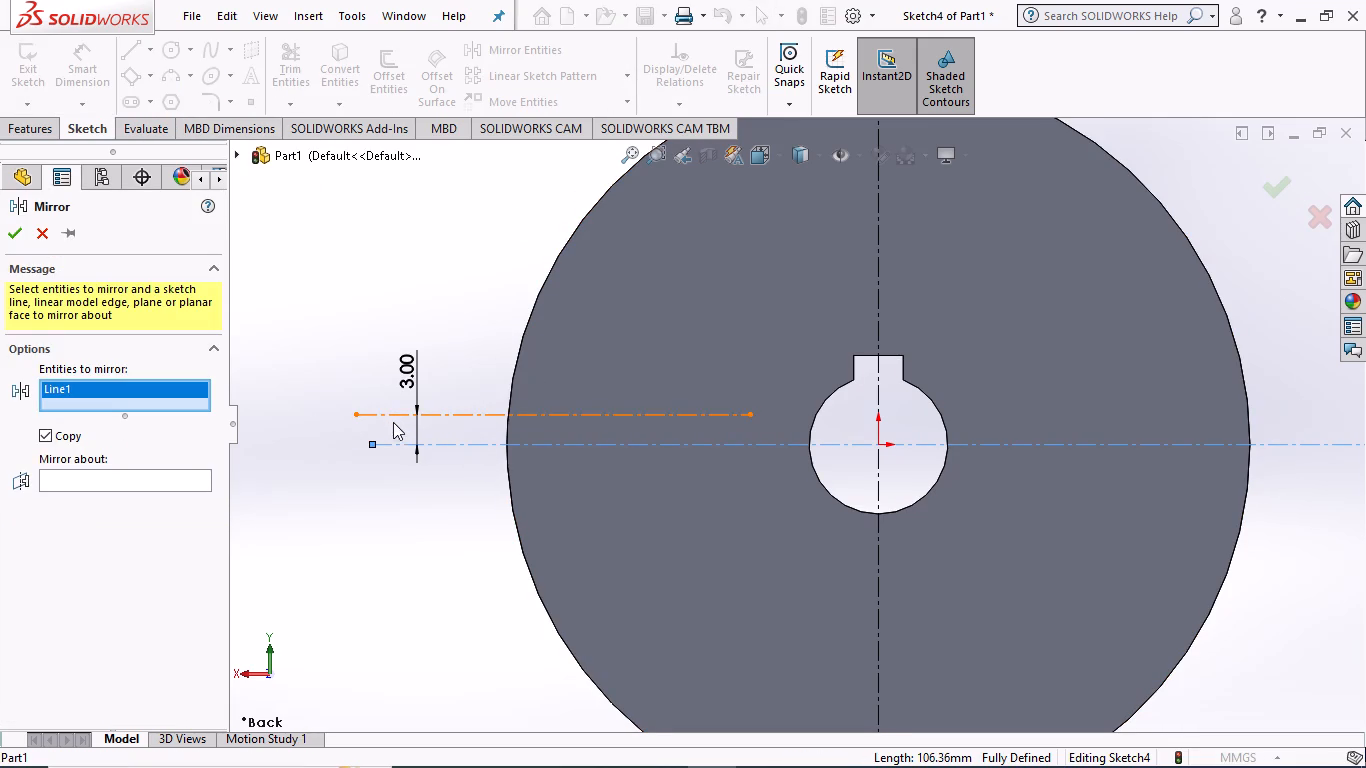
{"action": "left_click", "coordinate": [482, 441]}
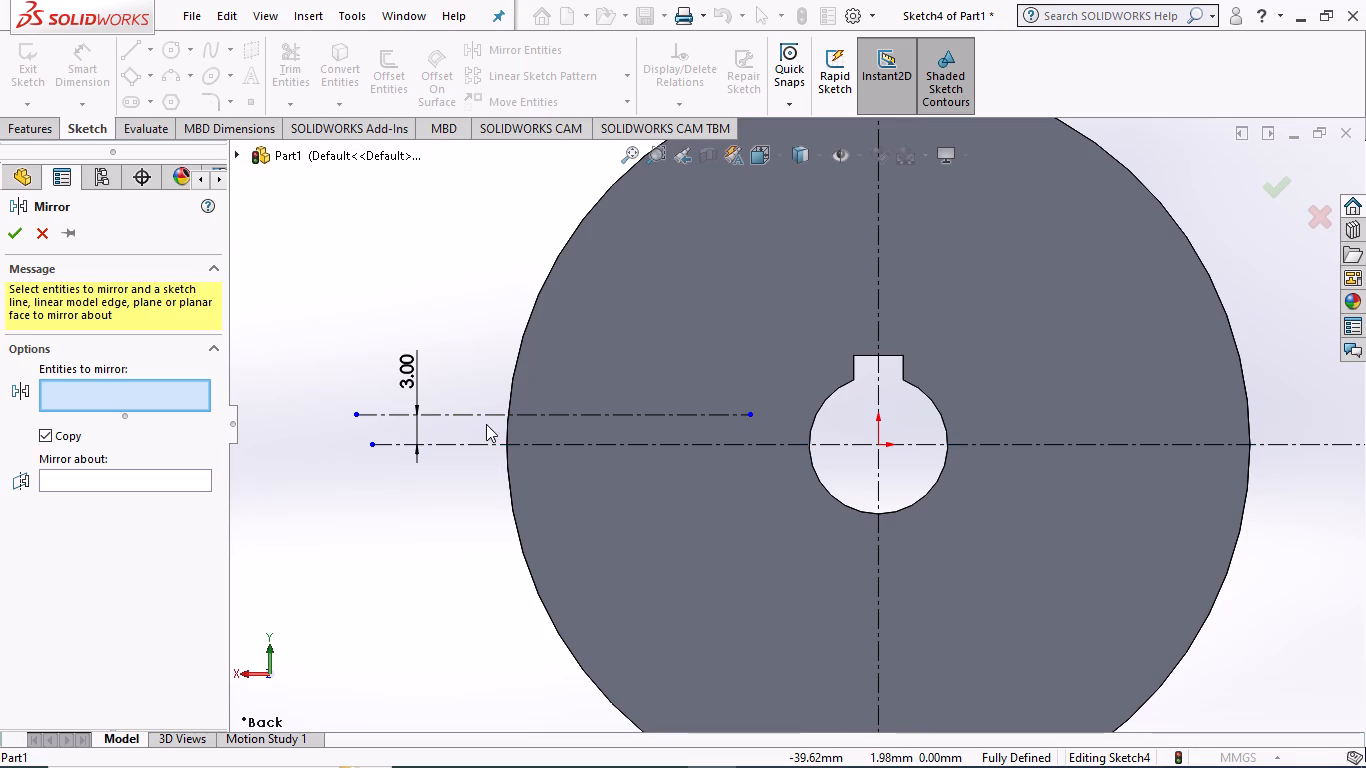
{"action": "left_click", "coordinate": [489, 411]}
{"action": "left_click", "coordinate": [126, 485]}
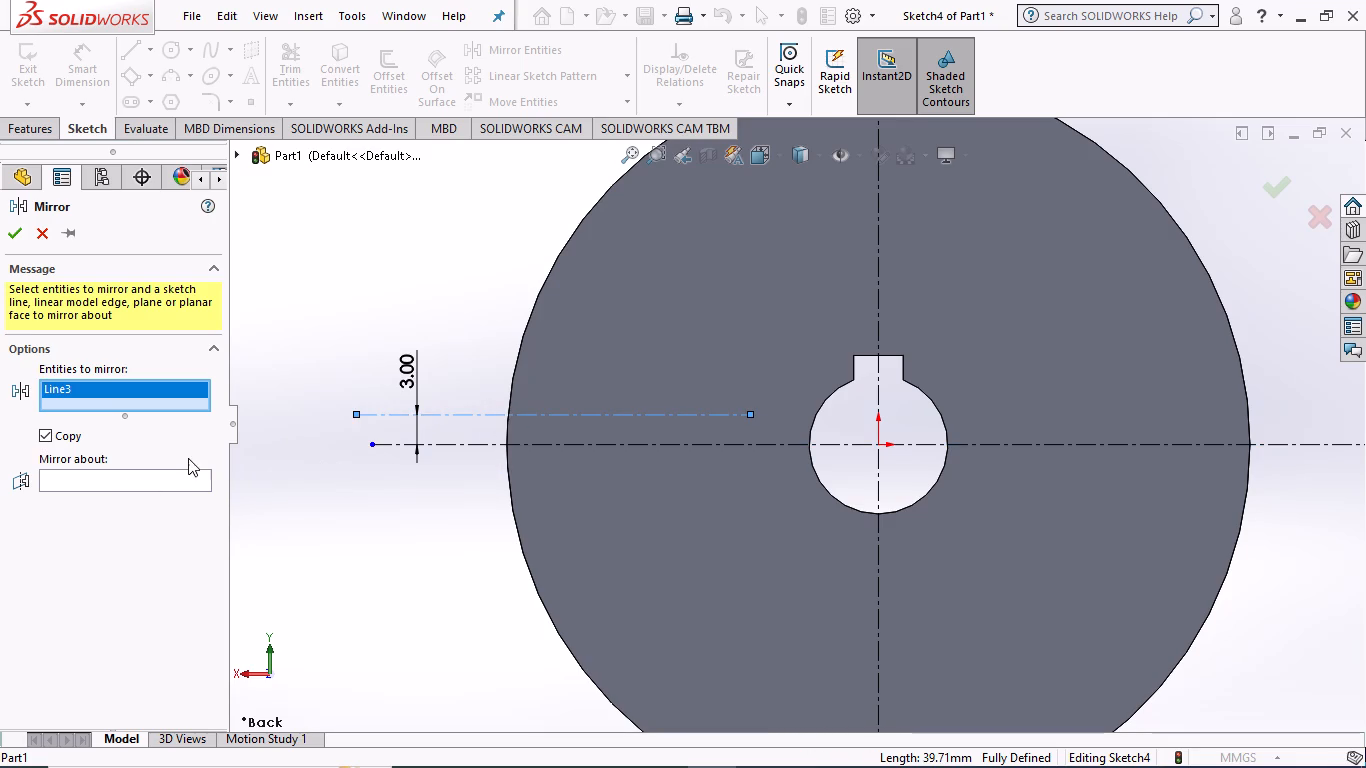
{"action": "left_click", "coordinate": [196, 476]}
{"action": "left_click", "coordinate": [477, 446]}
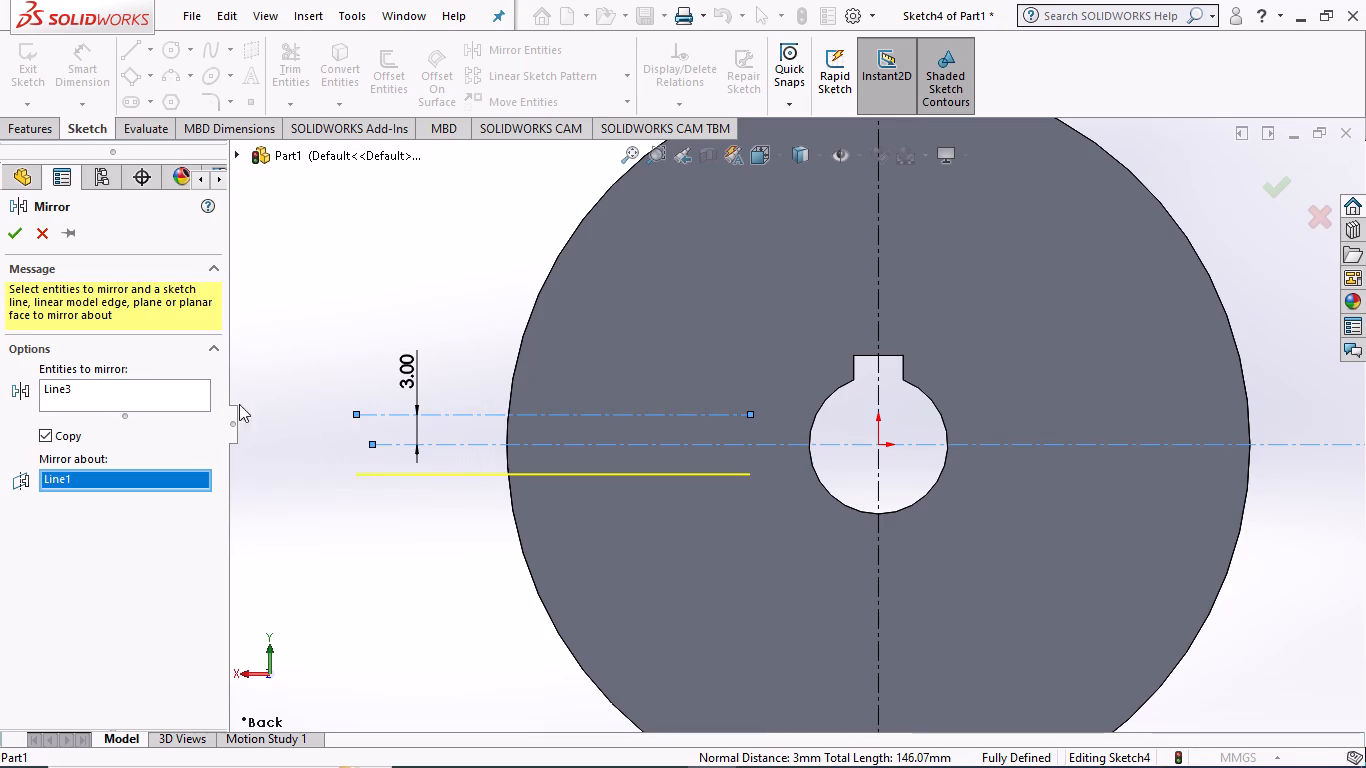
{"action": "left_click", "coordinate": [11, 235]}
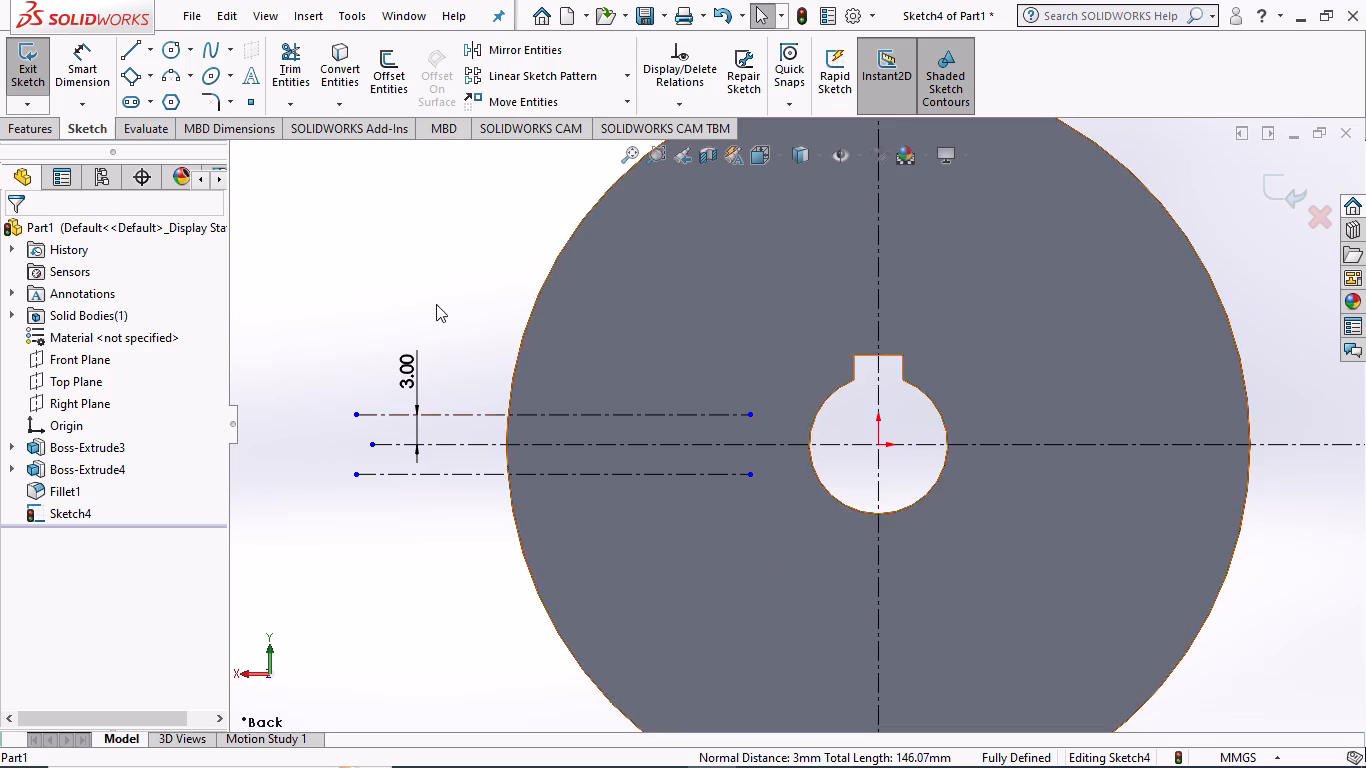
Draw a circle of about 17.8 mm radius centered on the origin, around the keyed bore.
{"action": "left_click", "coordinate": [165, 47]}
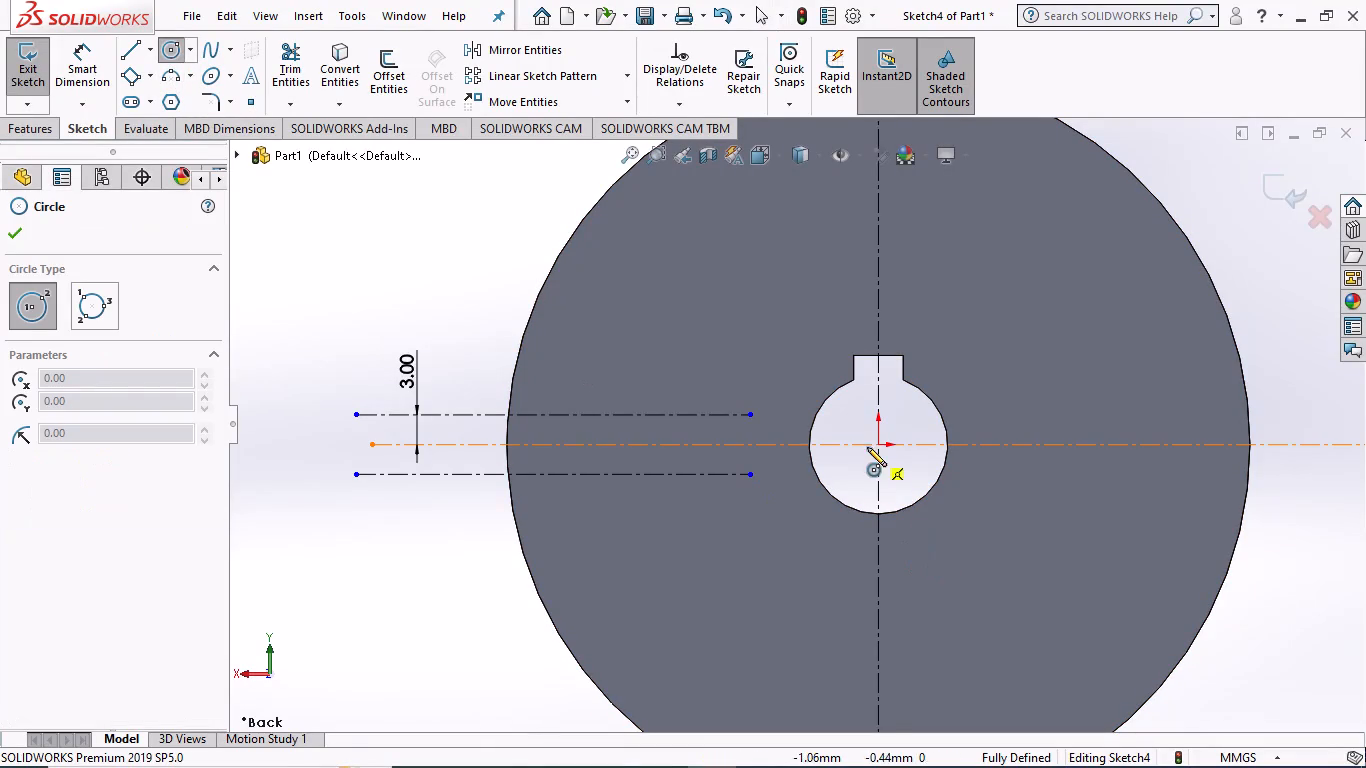
{"action": "left_click", "coordinate": [876, 443]}
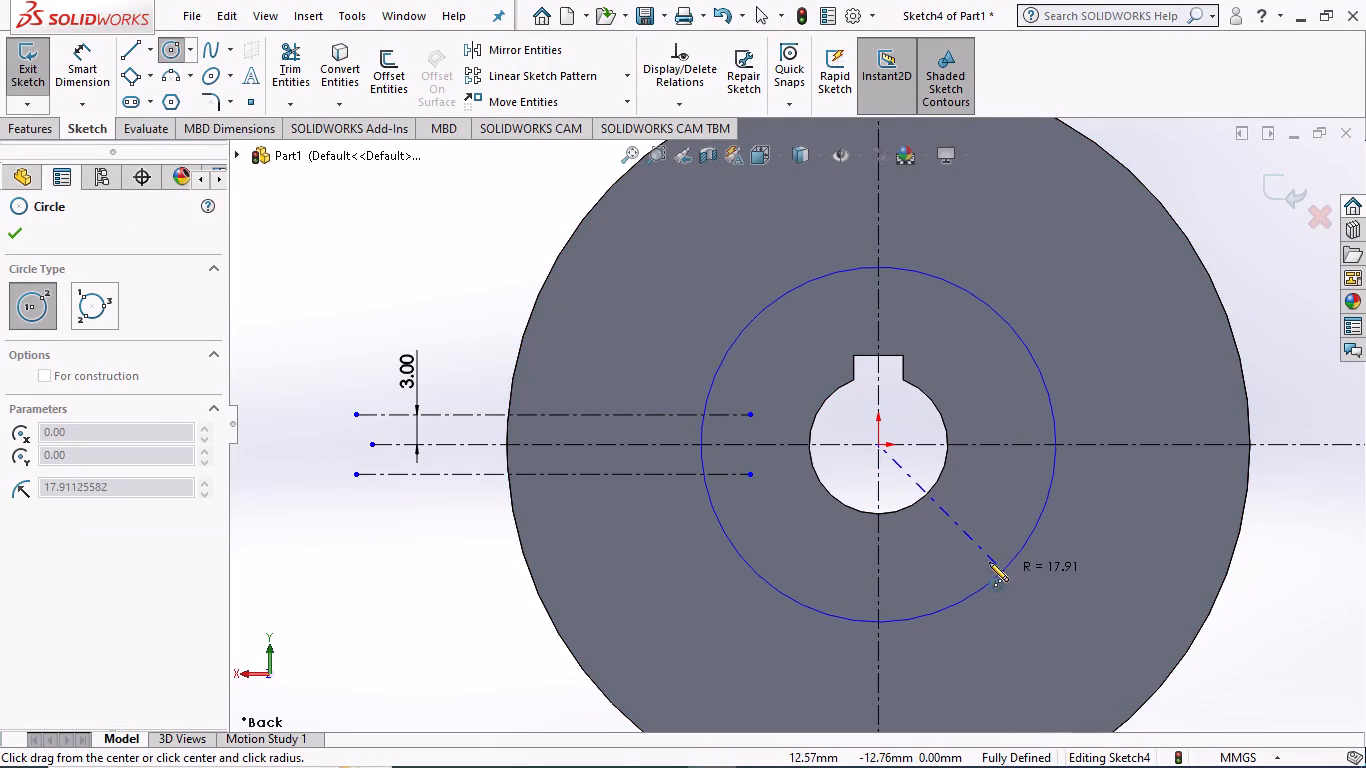
{"action": "left_click", "coordinate": [994, 578]}
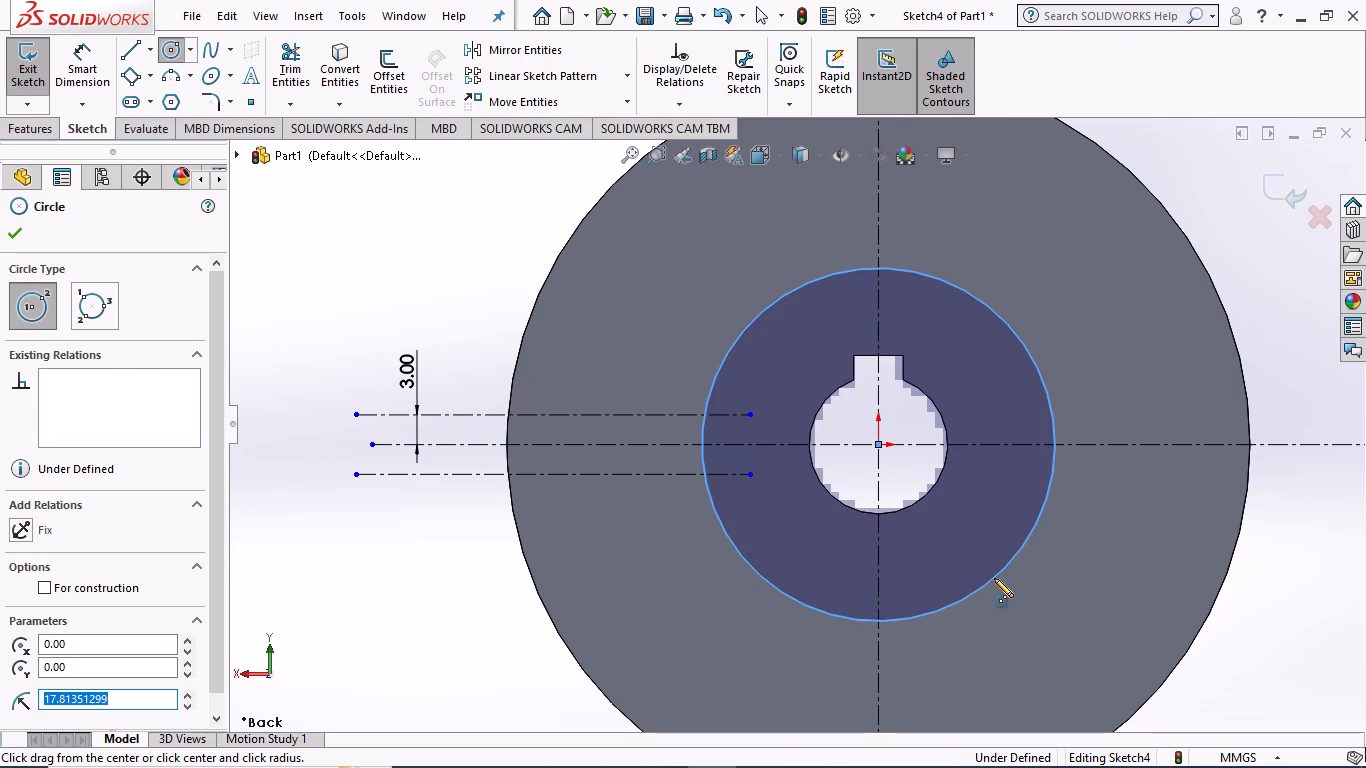
{"action": "left_click", "coordinate": [18, 227]}
Dimension the new circle's diameter as 38 mm.
{"action": "left_click", "coordinate": [88, 74]}
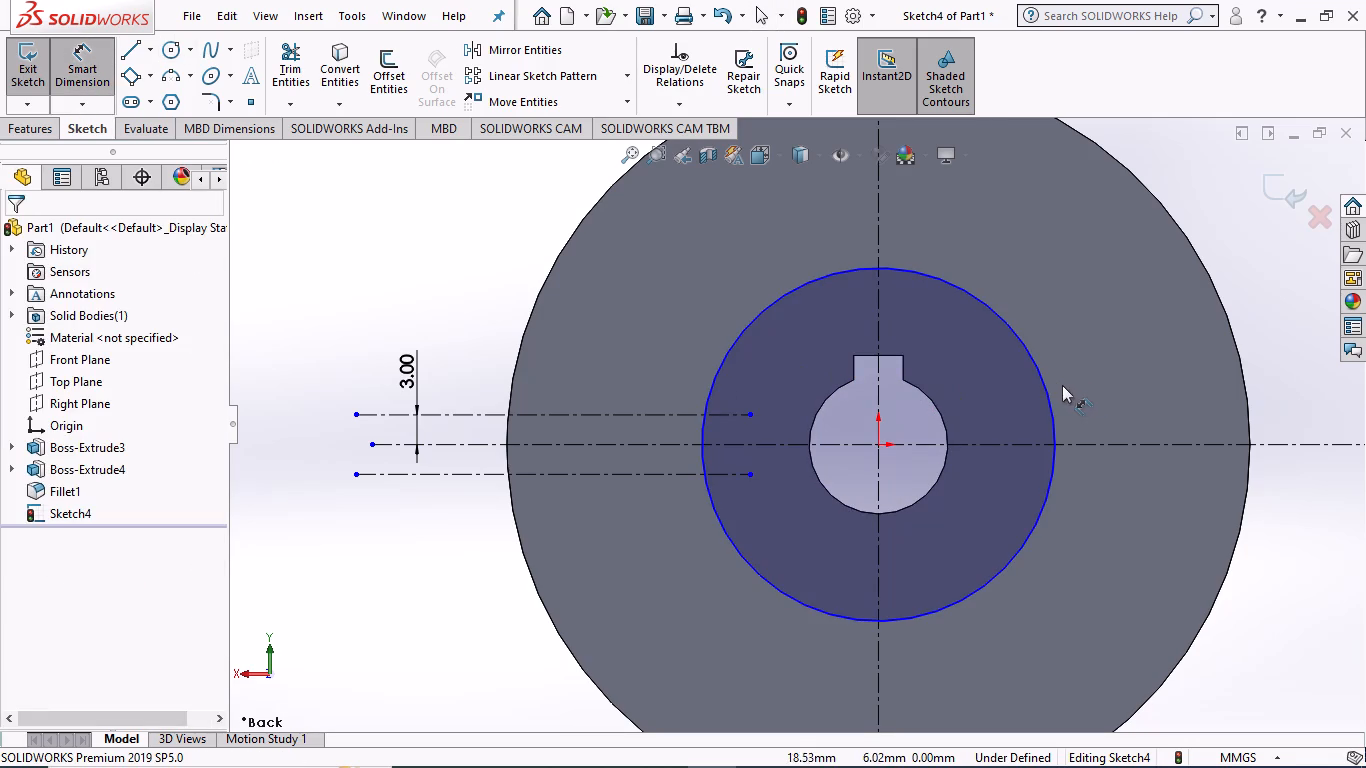
{"action": "left_click", "coordinate": [1049, 398]}
{"action": "left_click", "coordinate": [1108, 382]}
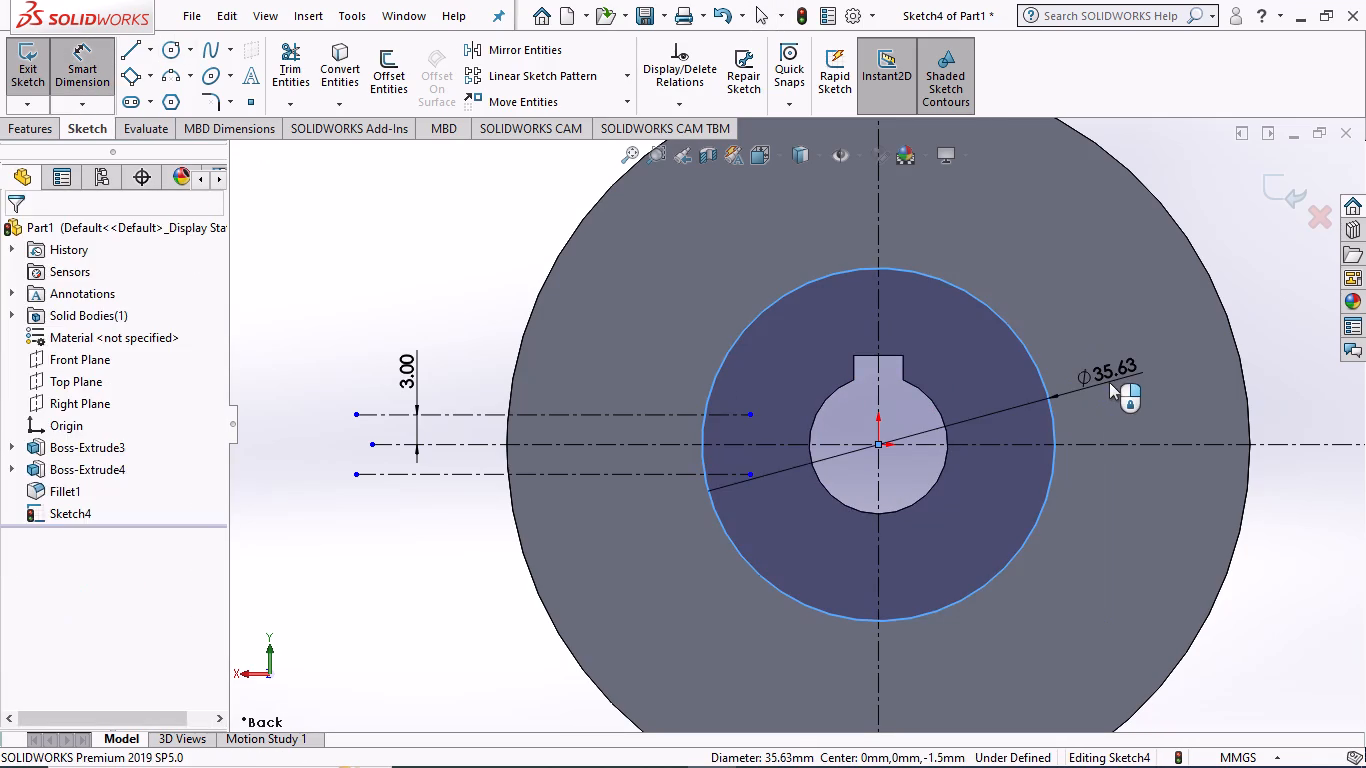
{"action": "type", "text": "38"}
{"action": "key", "text": "Return"}
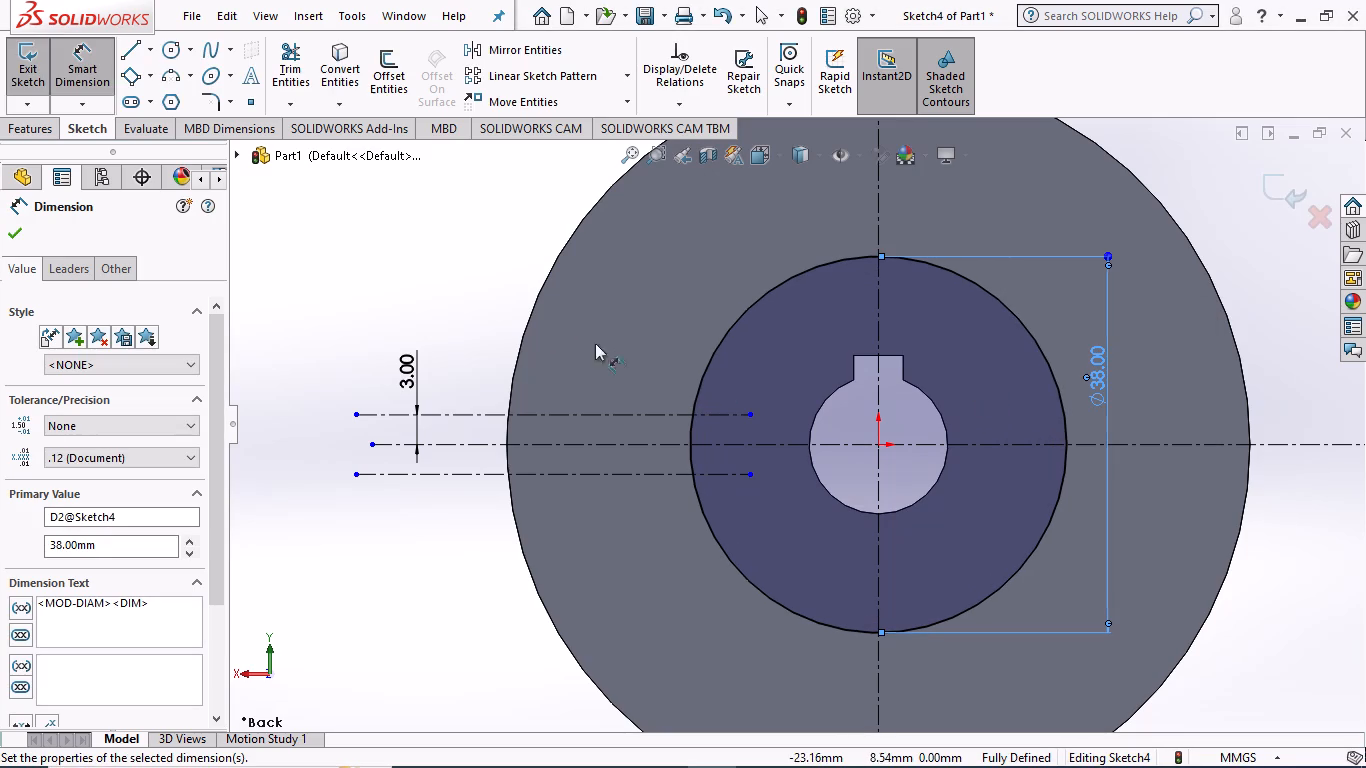
{"action": "left_click", "coordinate": [13, 226]}
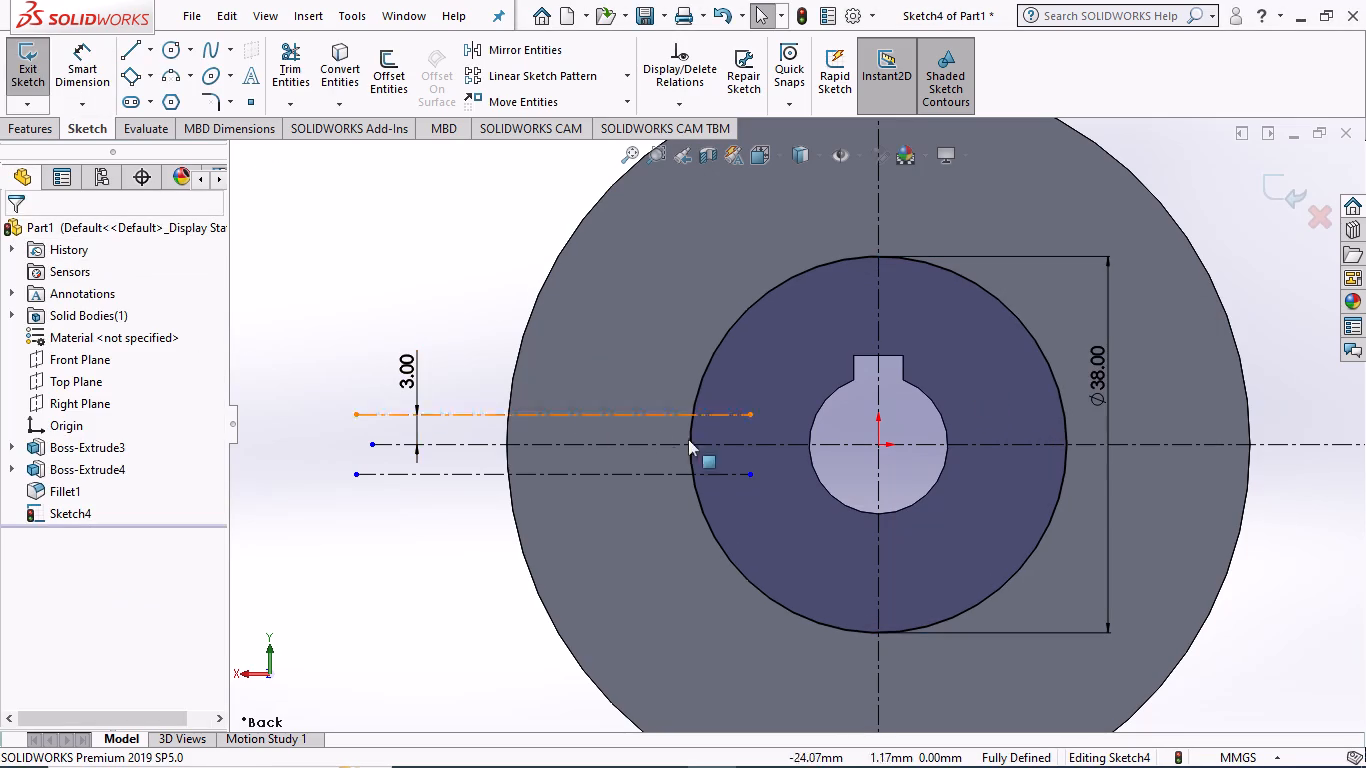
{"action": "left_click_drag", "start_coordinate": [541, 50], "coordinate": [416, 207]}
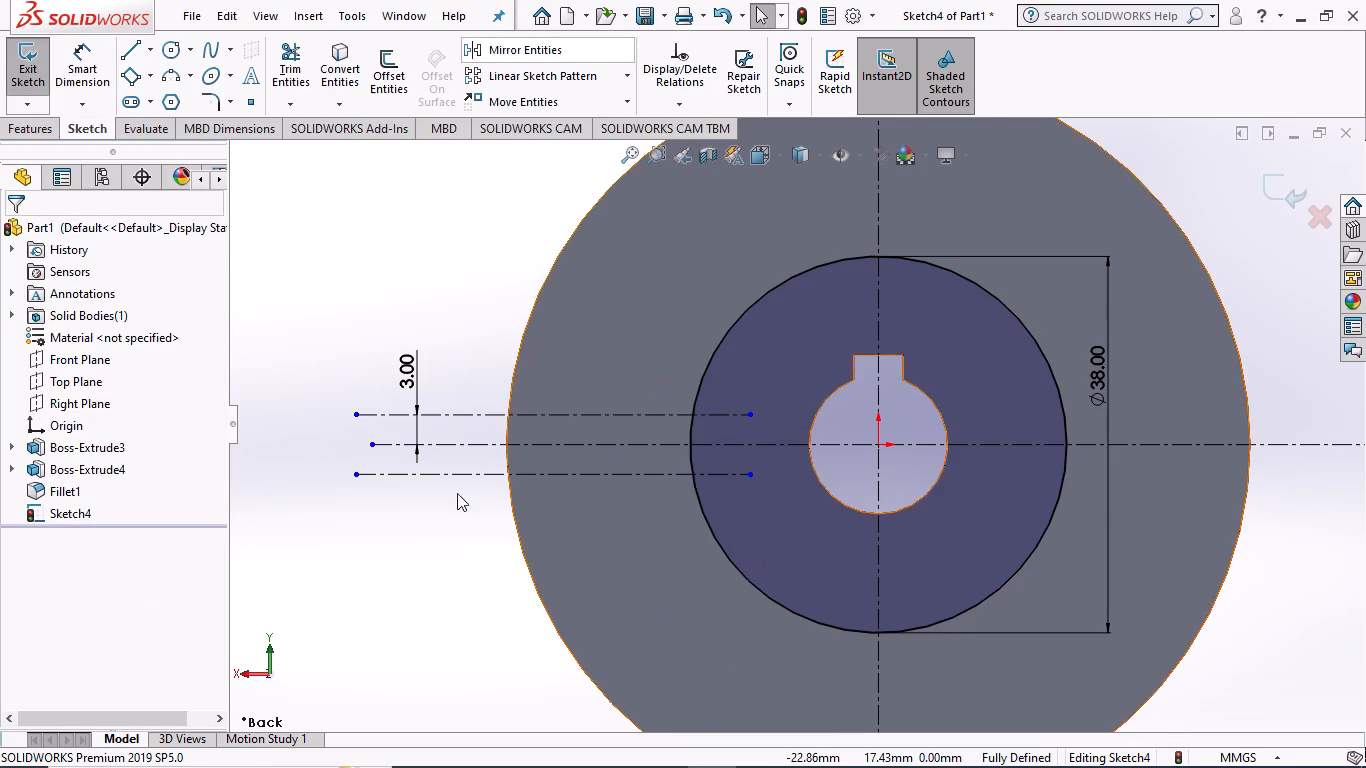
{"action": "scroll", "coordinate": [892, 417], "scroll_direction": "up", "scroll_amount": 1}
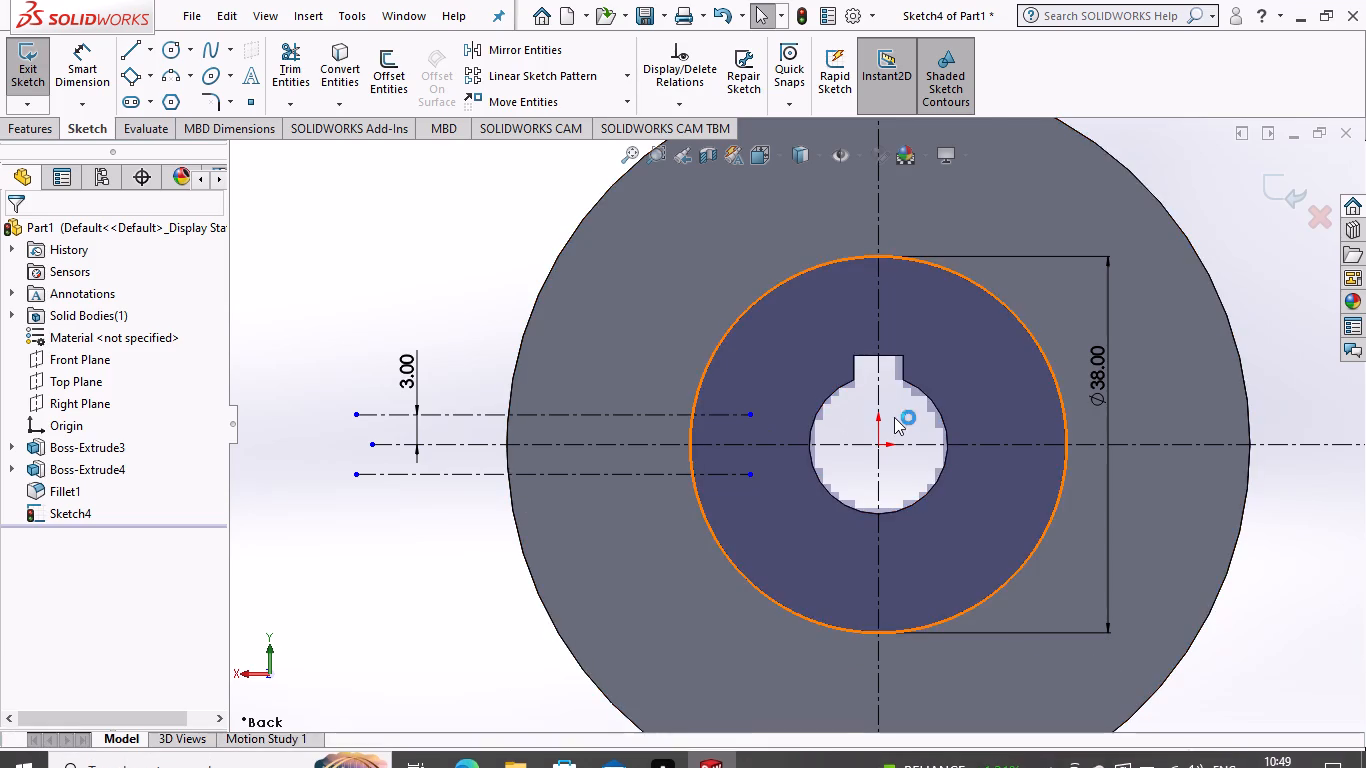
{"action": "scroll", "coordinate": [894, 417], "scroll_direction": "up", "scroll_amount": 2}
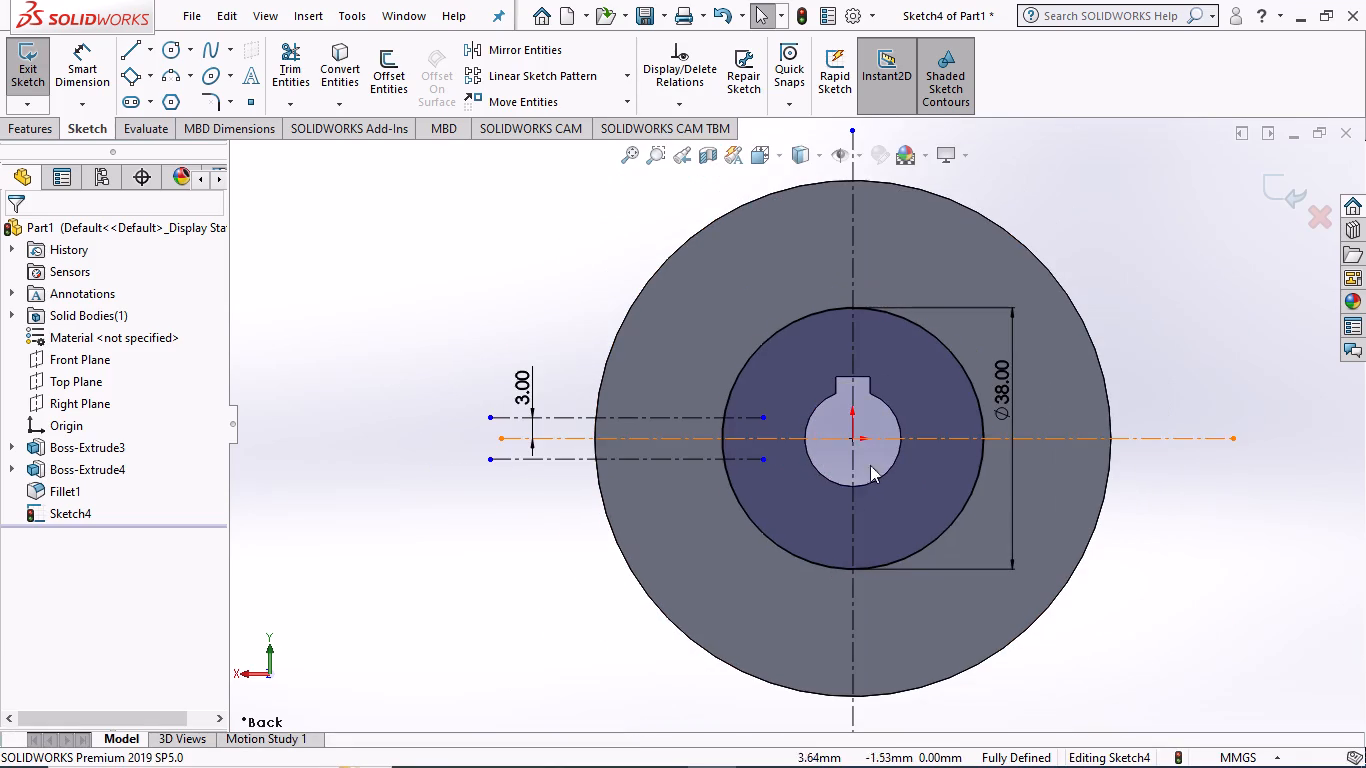
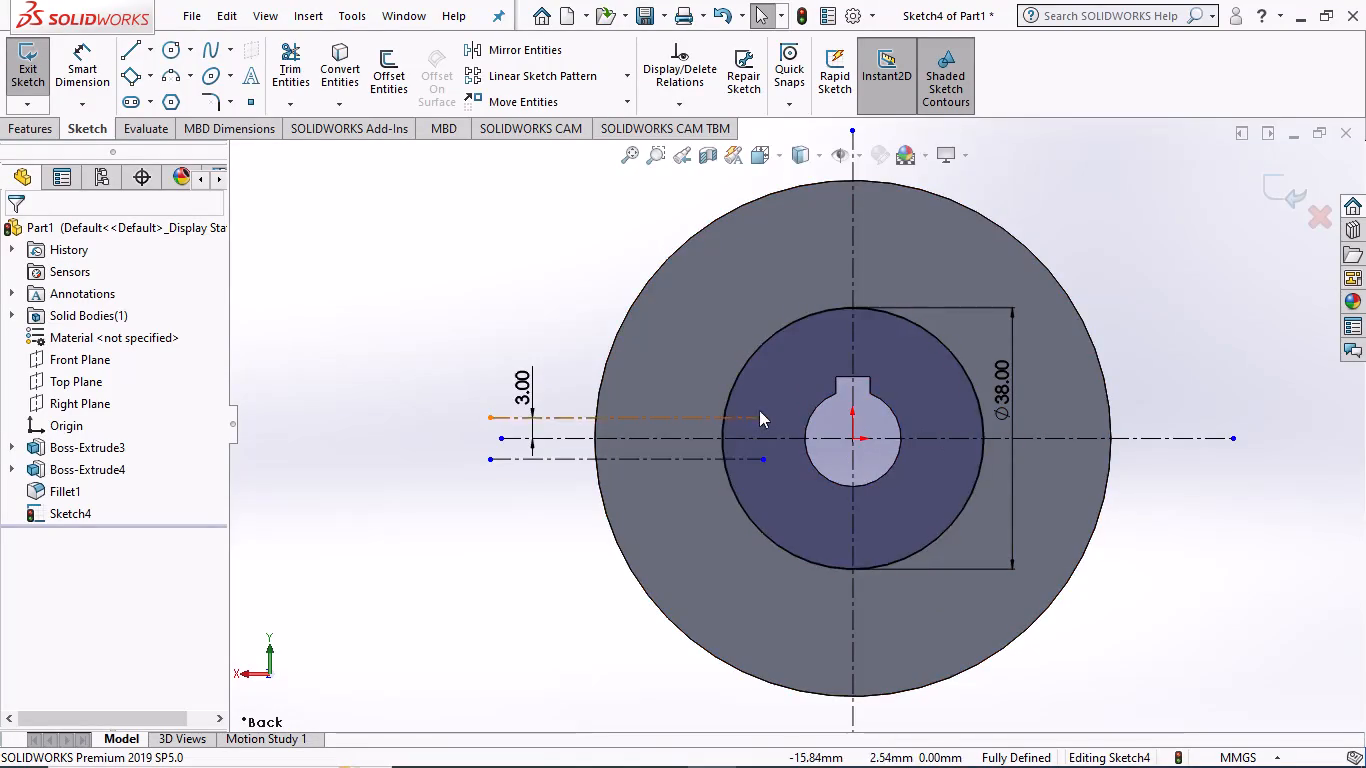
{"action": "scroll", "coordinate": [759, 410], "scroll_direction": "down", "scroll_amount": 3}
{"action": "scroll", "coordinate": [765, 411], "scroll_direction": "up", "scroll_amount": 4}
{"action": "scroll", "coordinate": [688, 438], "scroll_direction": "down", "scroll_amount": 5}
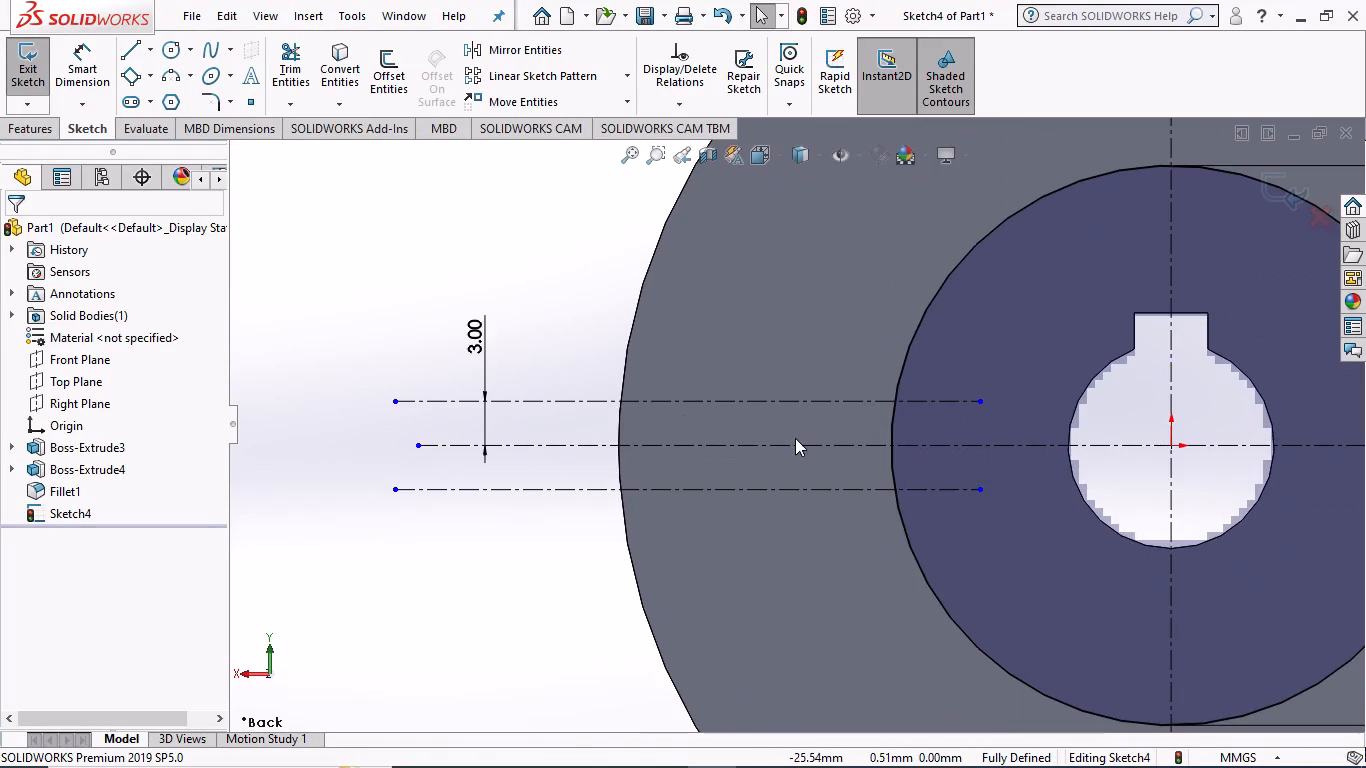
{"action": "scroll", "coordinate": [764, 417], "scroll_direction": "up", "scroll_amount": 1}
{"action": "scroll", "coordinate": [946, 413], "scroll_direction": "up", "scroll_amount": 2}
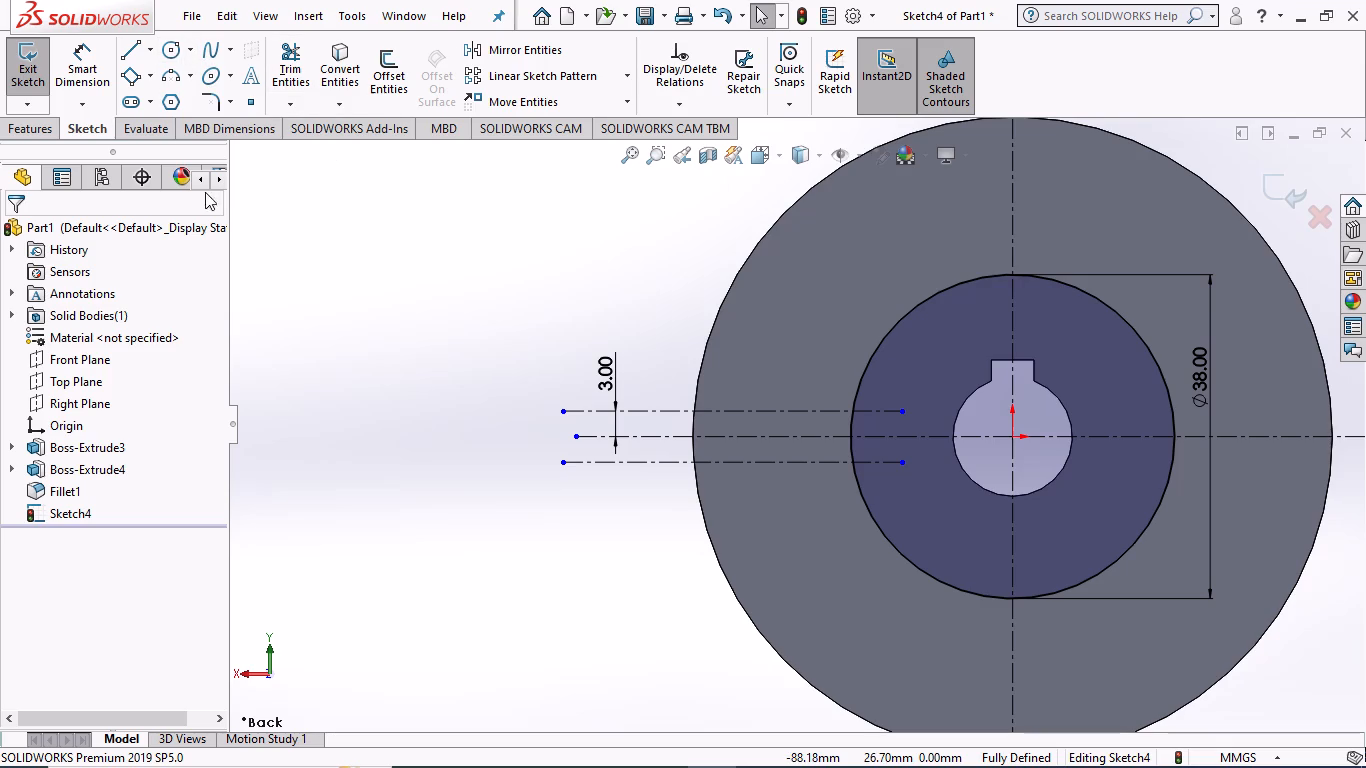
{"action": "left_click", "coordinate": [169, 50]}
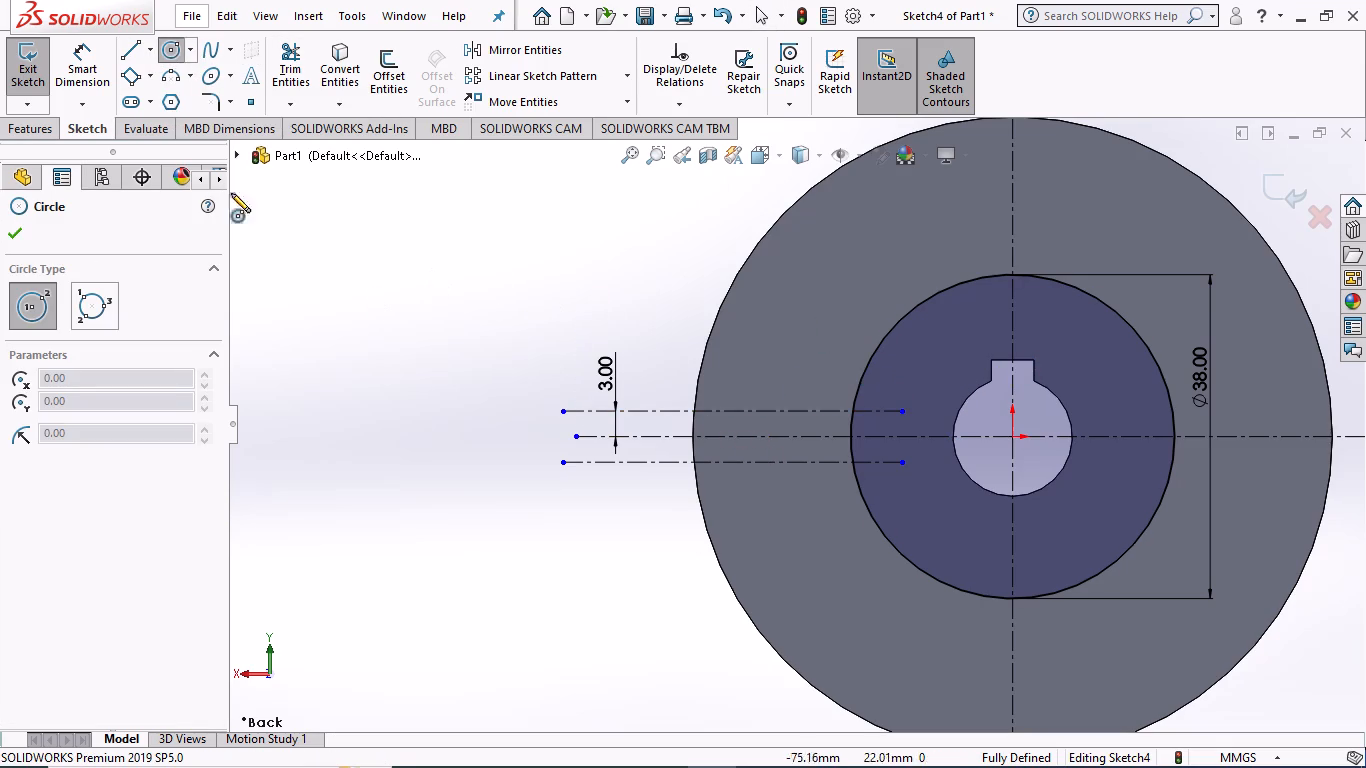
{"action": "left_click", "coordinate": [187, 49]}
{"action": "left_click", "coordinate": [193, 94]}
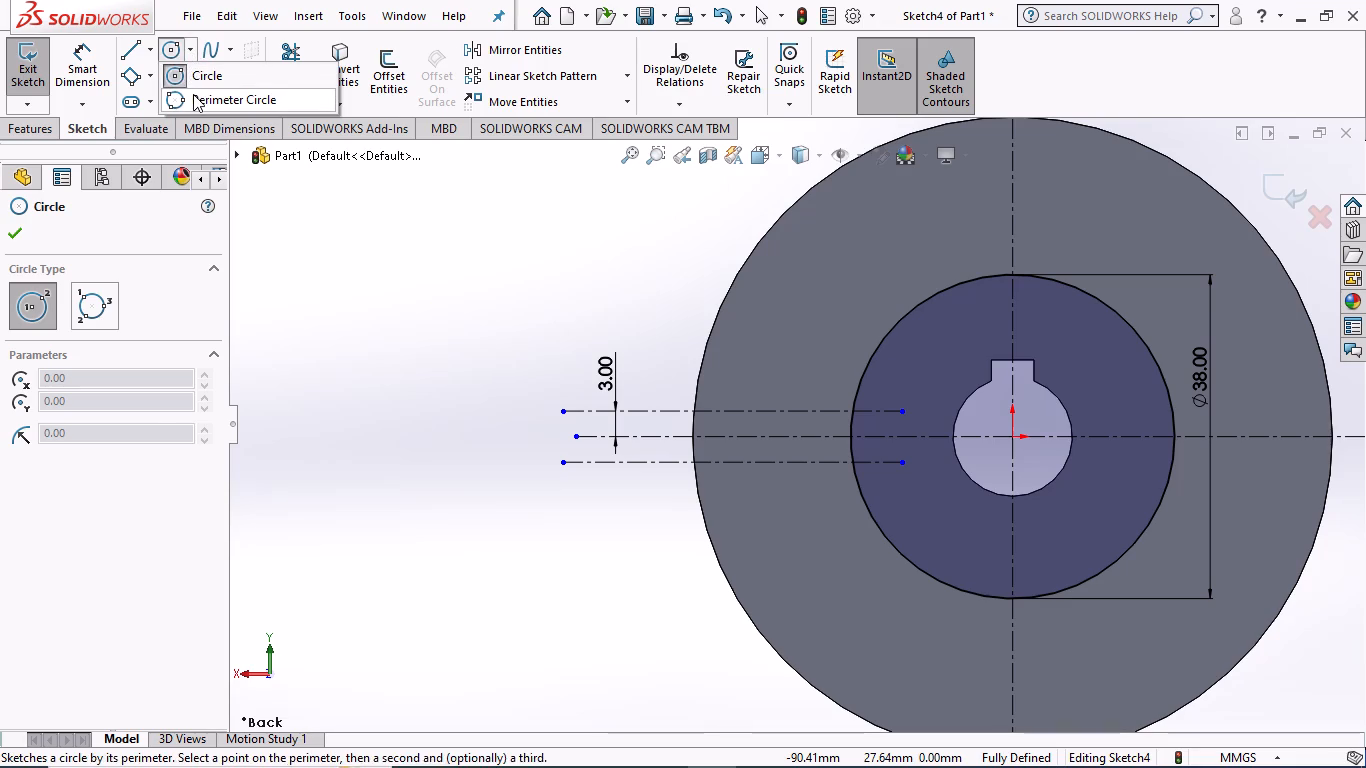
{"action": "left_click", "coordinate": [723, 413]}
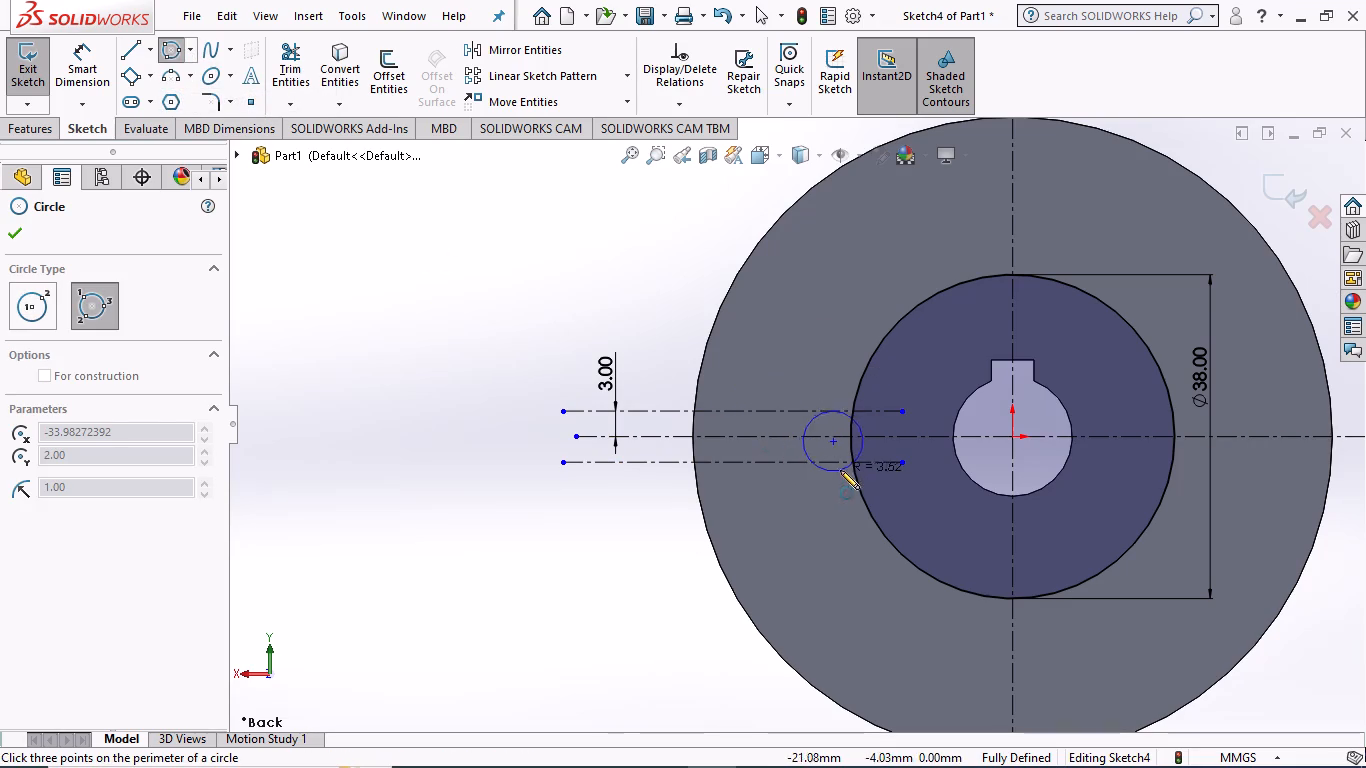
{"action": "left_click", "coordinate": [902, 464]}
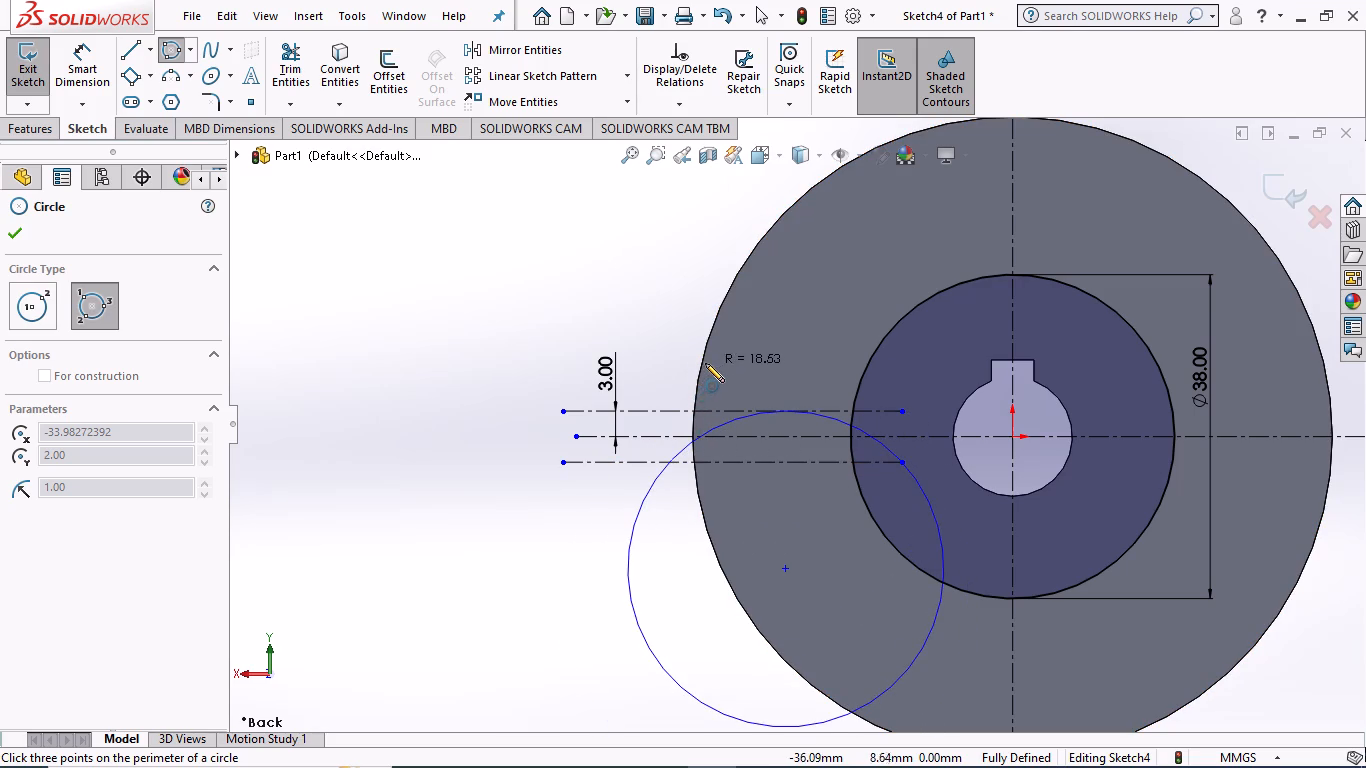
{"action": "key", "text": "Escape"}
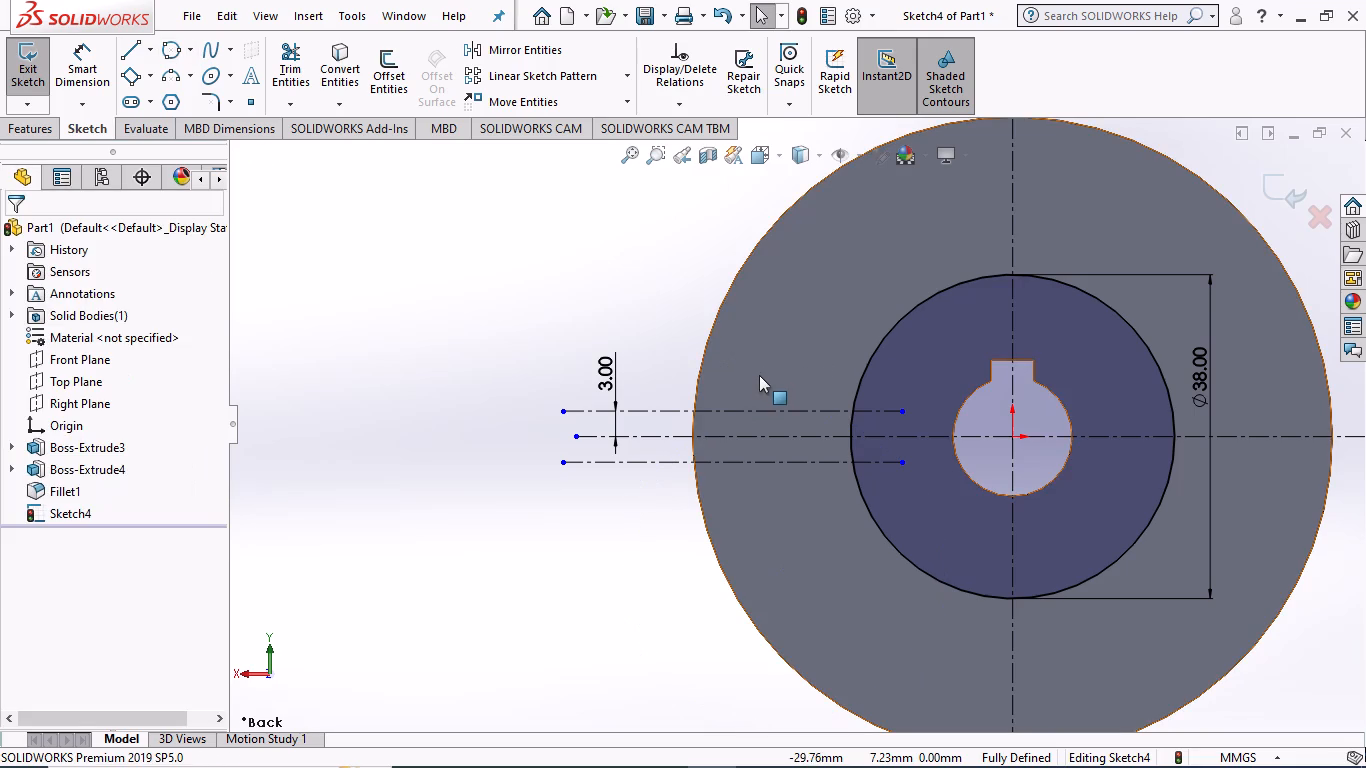
Convert the disc's 75 mm outer circular edge into a sketch entity.
{"action": "left_click", "coordinate": [336, 55]}
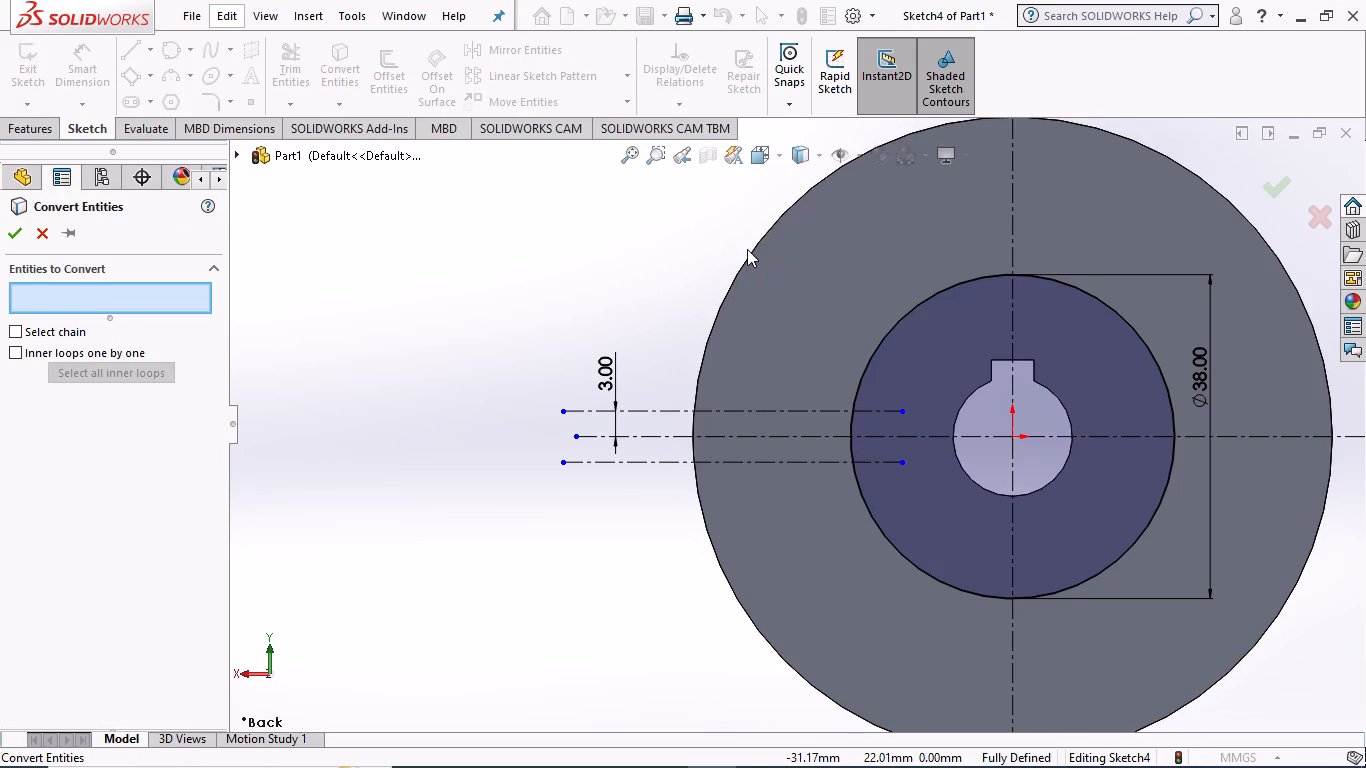
{"action": "left_click", "coordinate": [755, 247]}
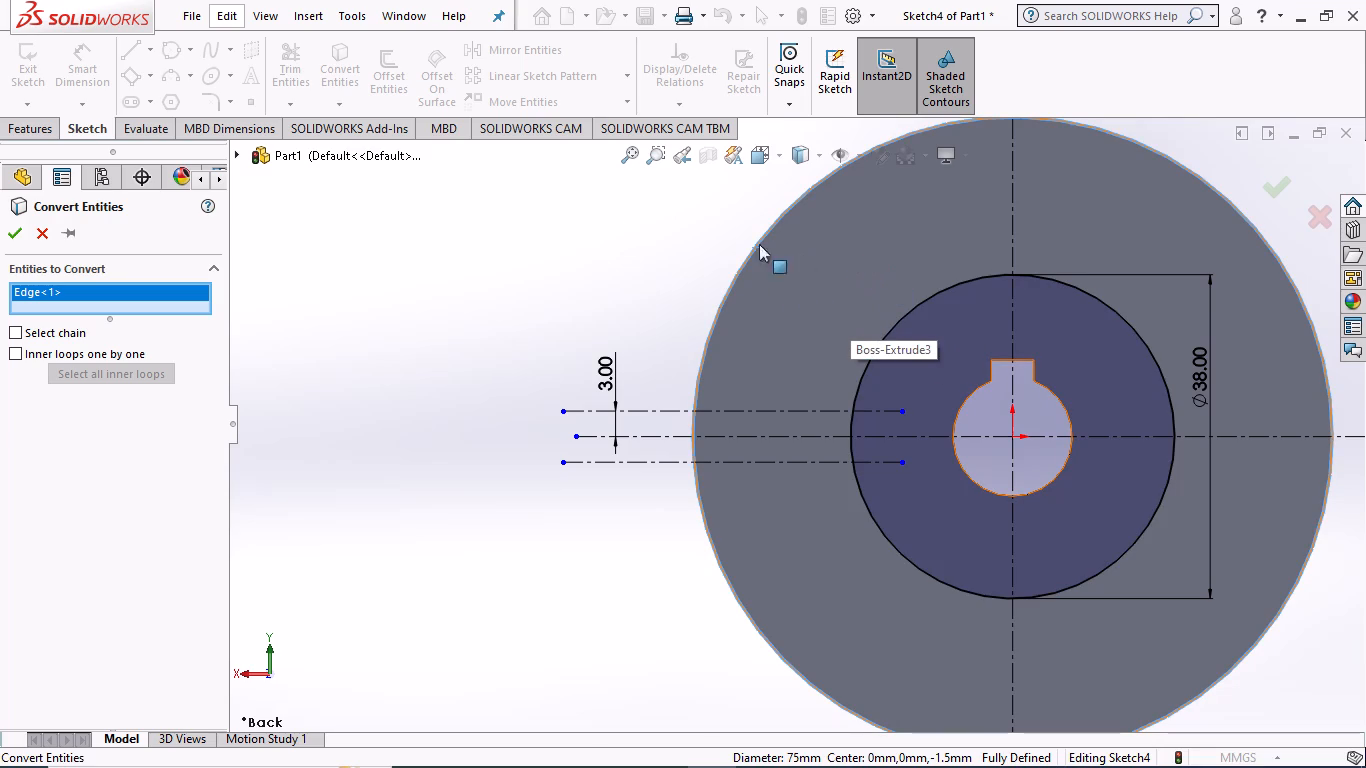
{"action": "left_click", "coordinate": [12, 235]}
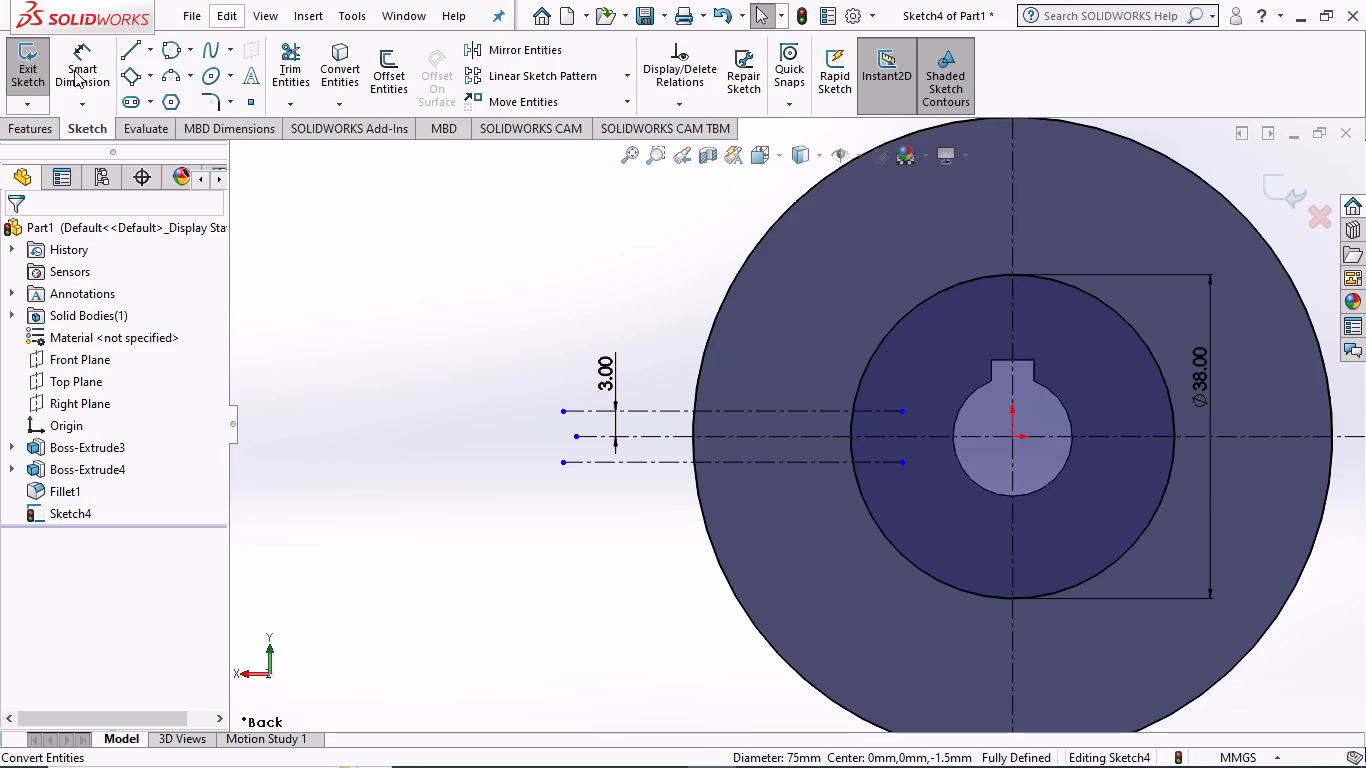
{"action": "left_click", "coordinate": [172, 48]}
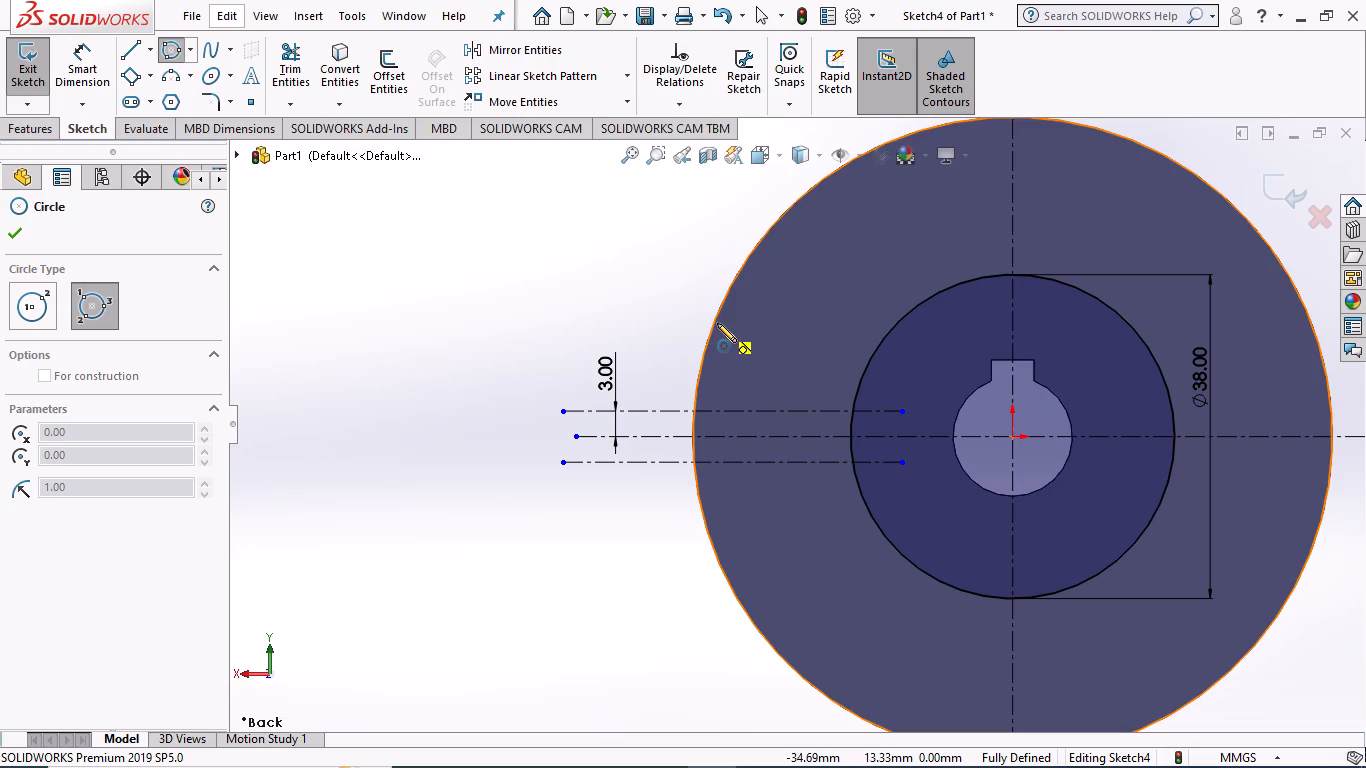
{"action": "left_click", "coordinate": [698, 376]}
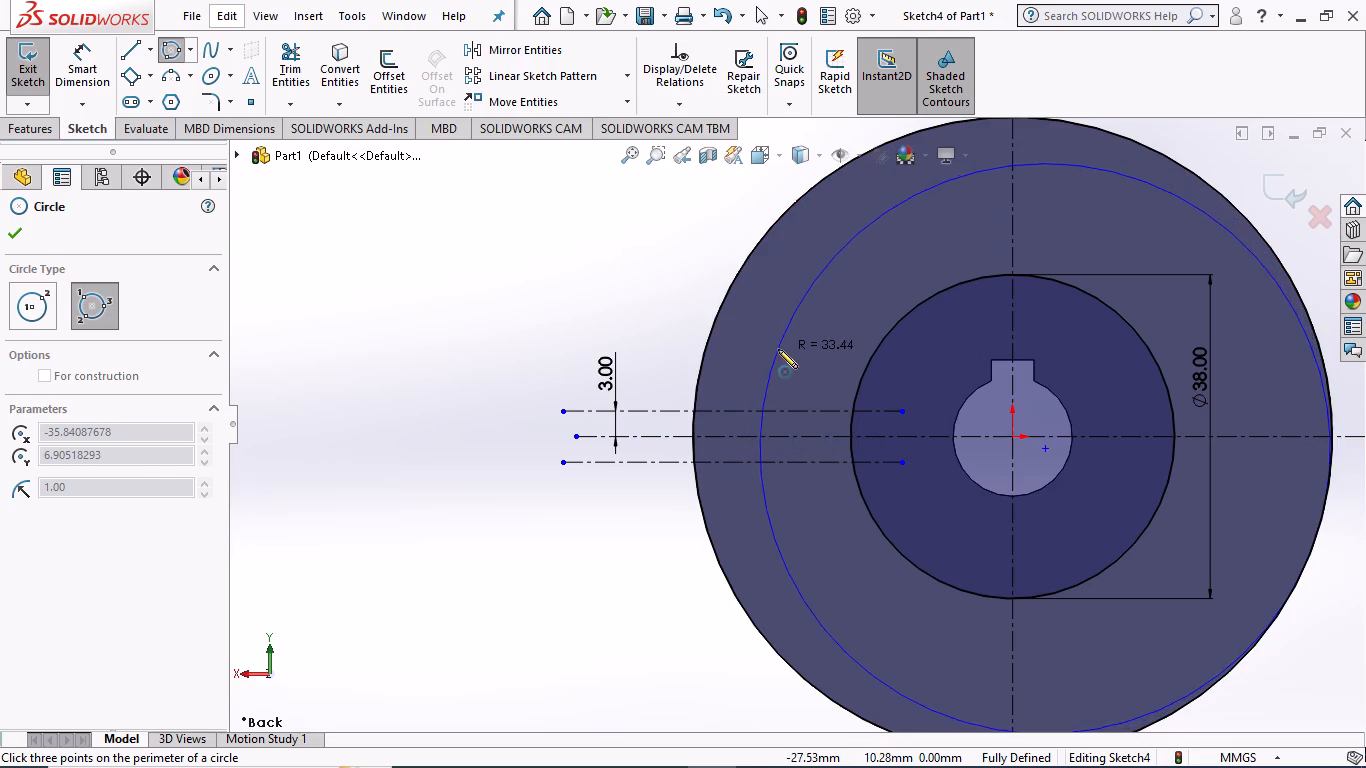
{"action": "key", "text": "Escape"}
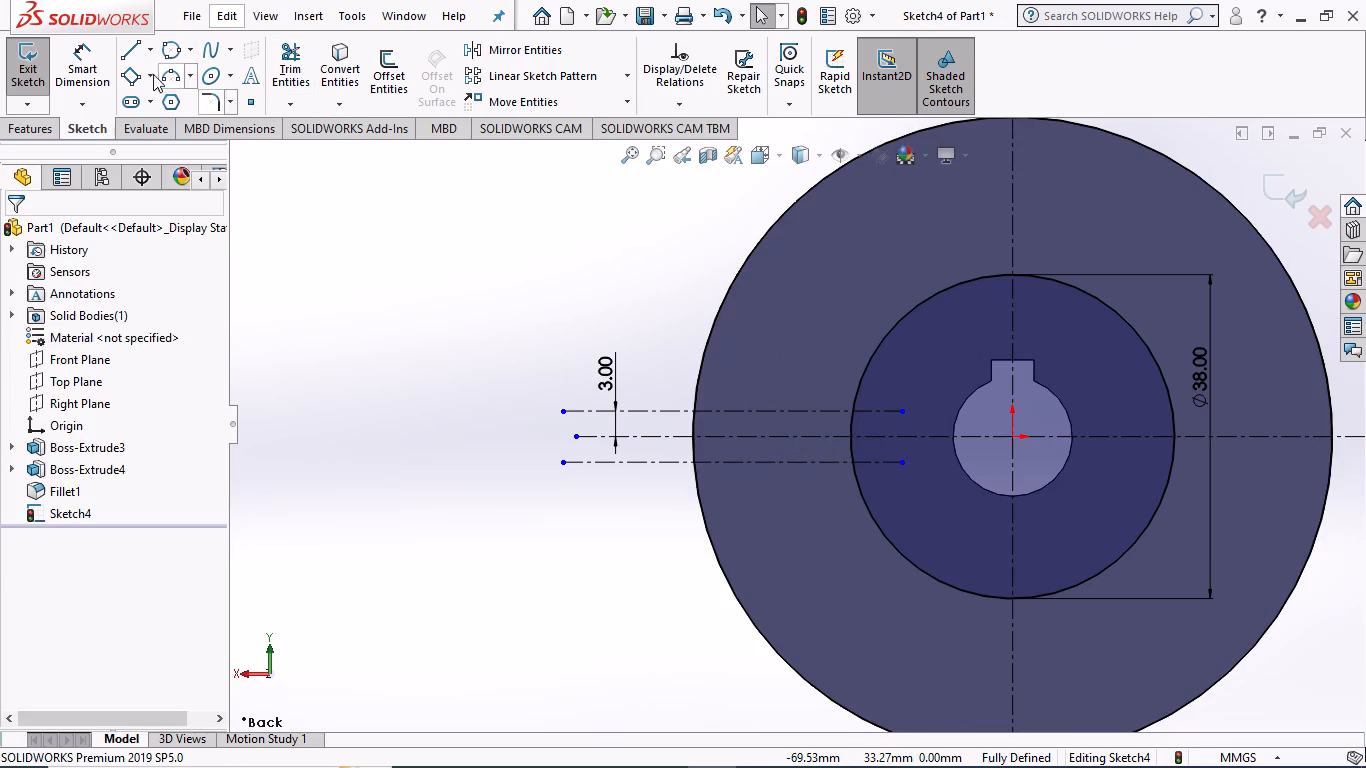
Place a sketch point on the converted outer circle above the short upper centerline, at about X -36.6, Y 8.1 mm.
{"action": "left_click", "coordinate": [251, 102]}
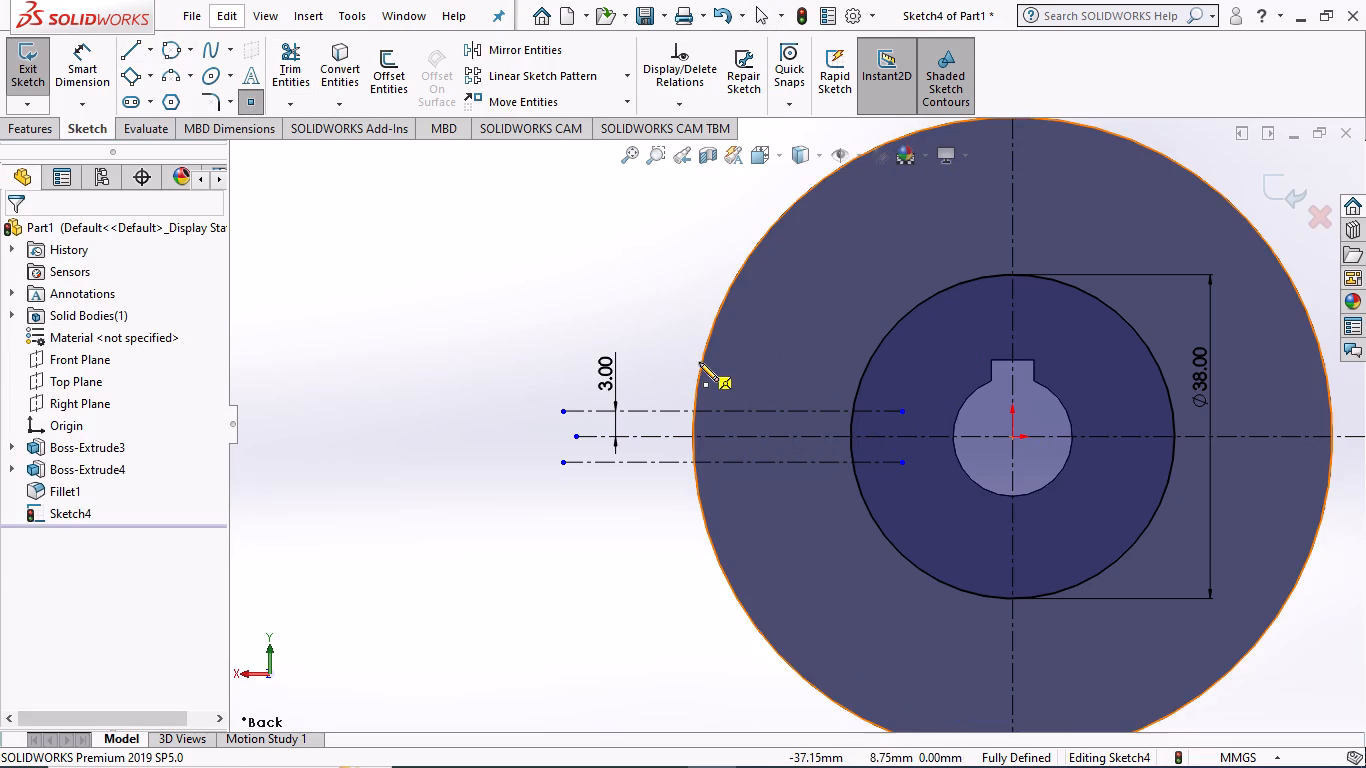
{"action": "left_click", "coordinate": [701, 368]}
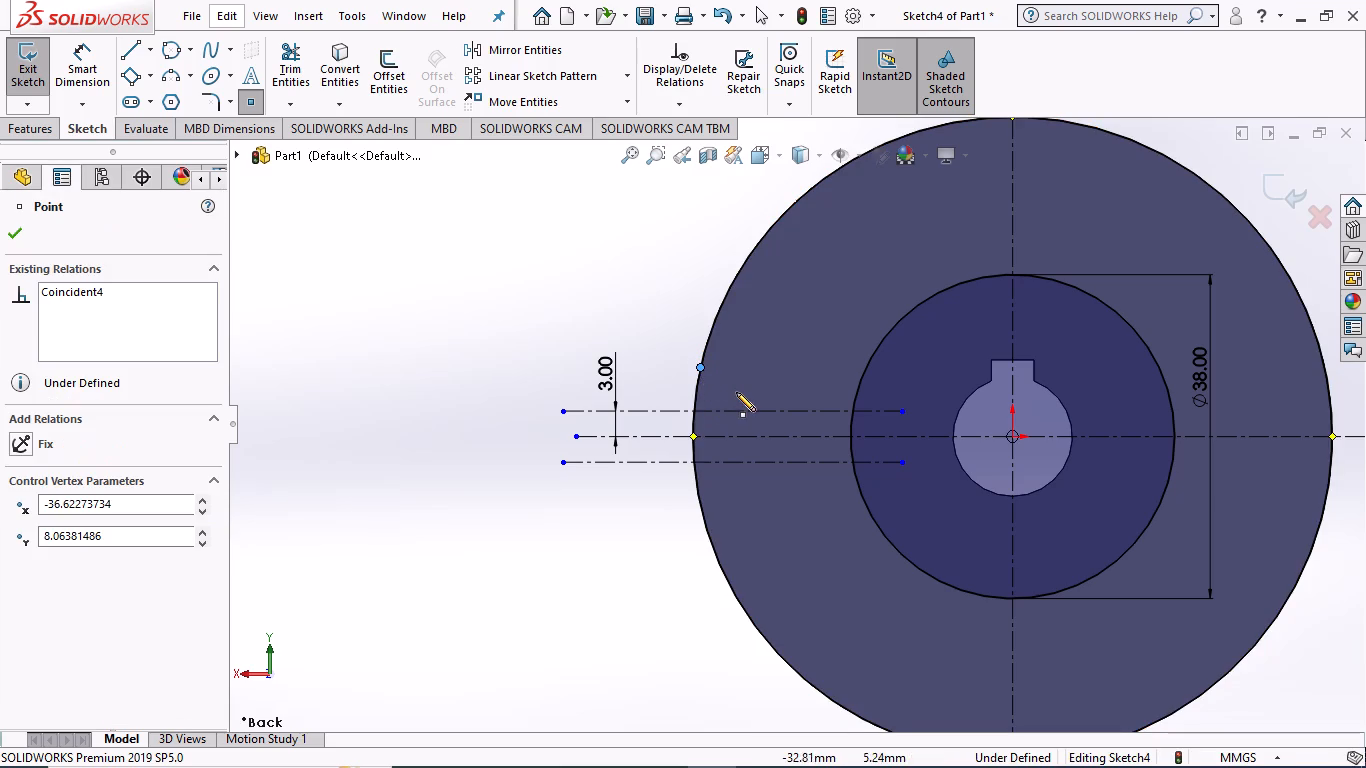
{"action": "key", "text": "Escape"}
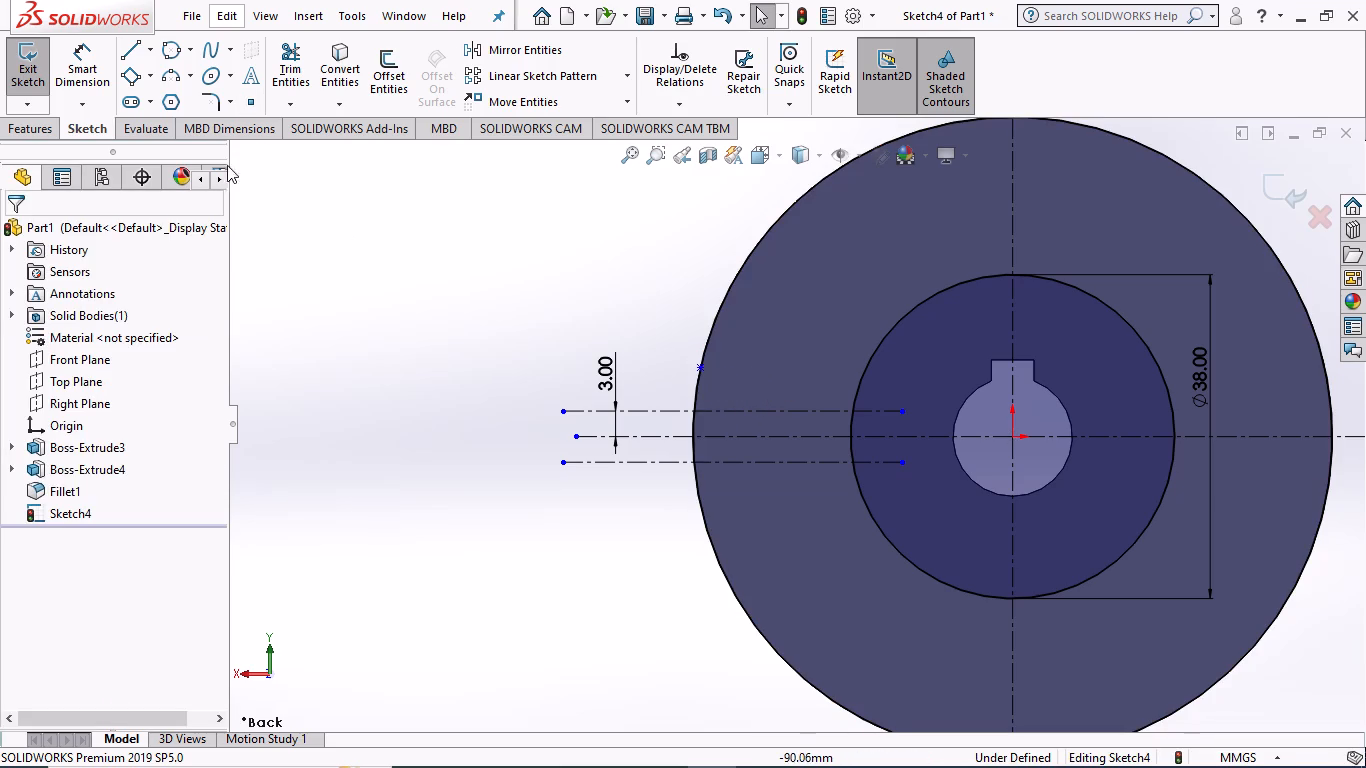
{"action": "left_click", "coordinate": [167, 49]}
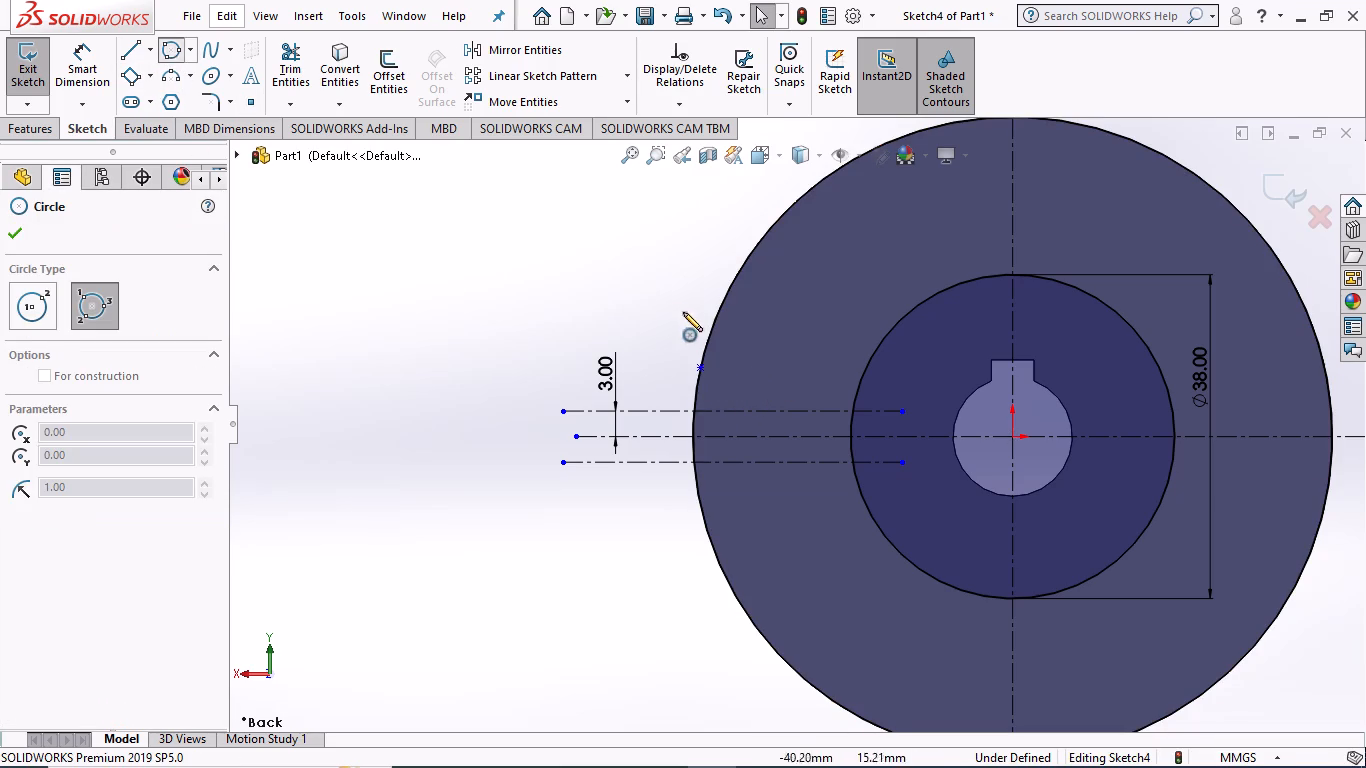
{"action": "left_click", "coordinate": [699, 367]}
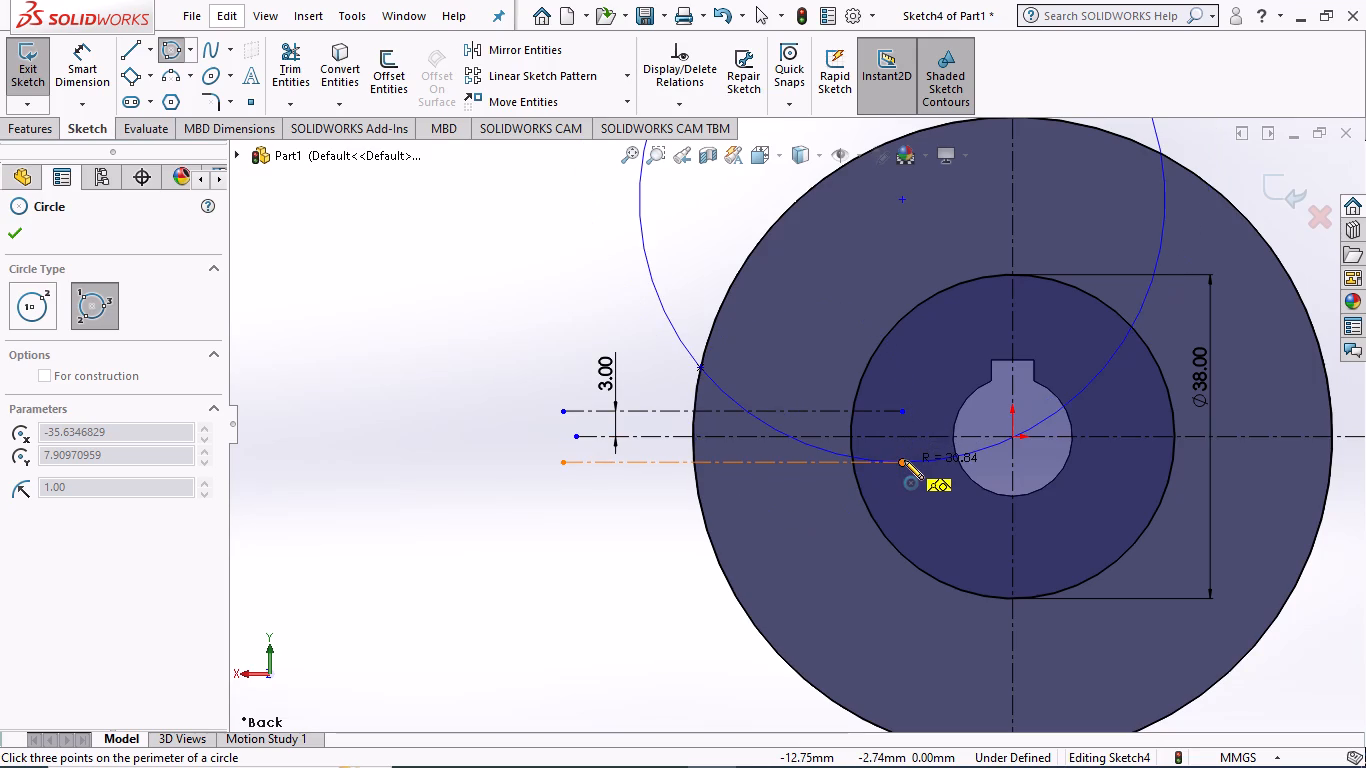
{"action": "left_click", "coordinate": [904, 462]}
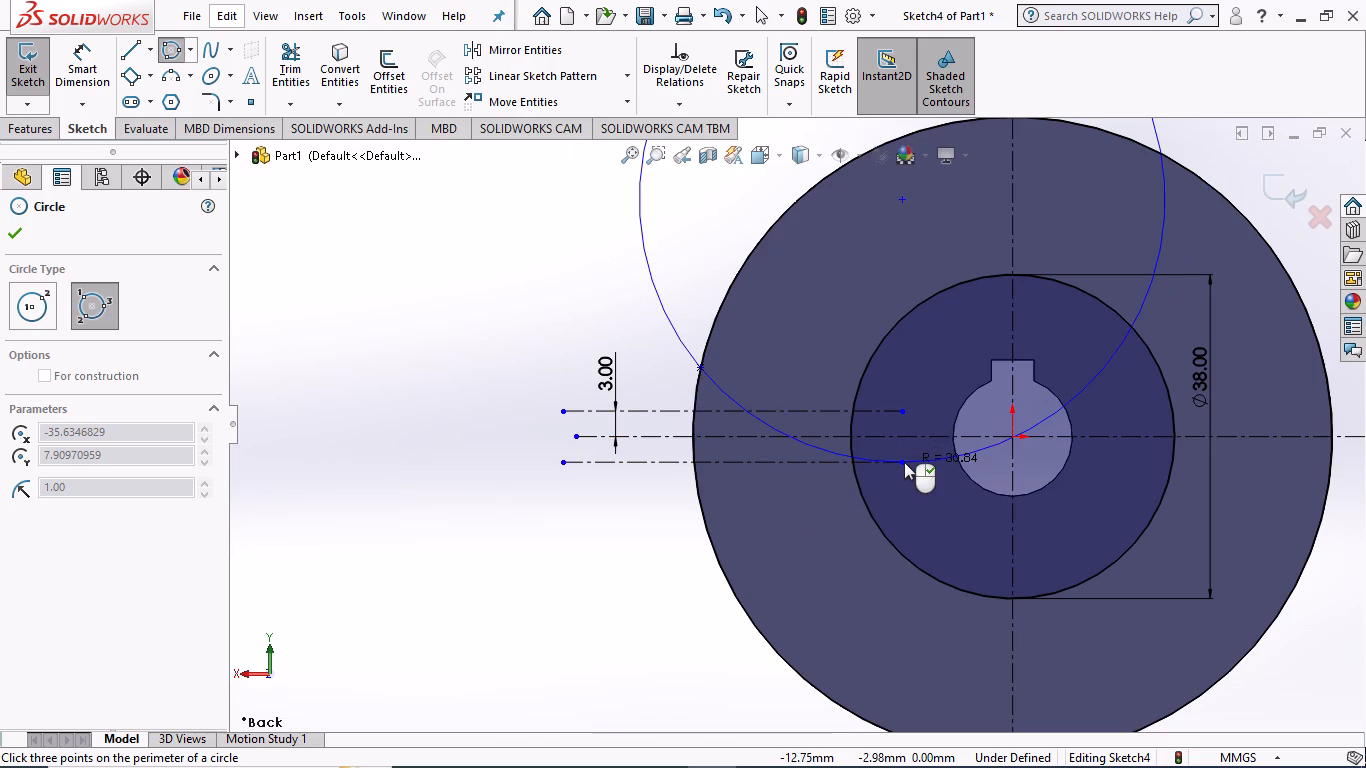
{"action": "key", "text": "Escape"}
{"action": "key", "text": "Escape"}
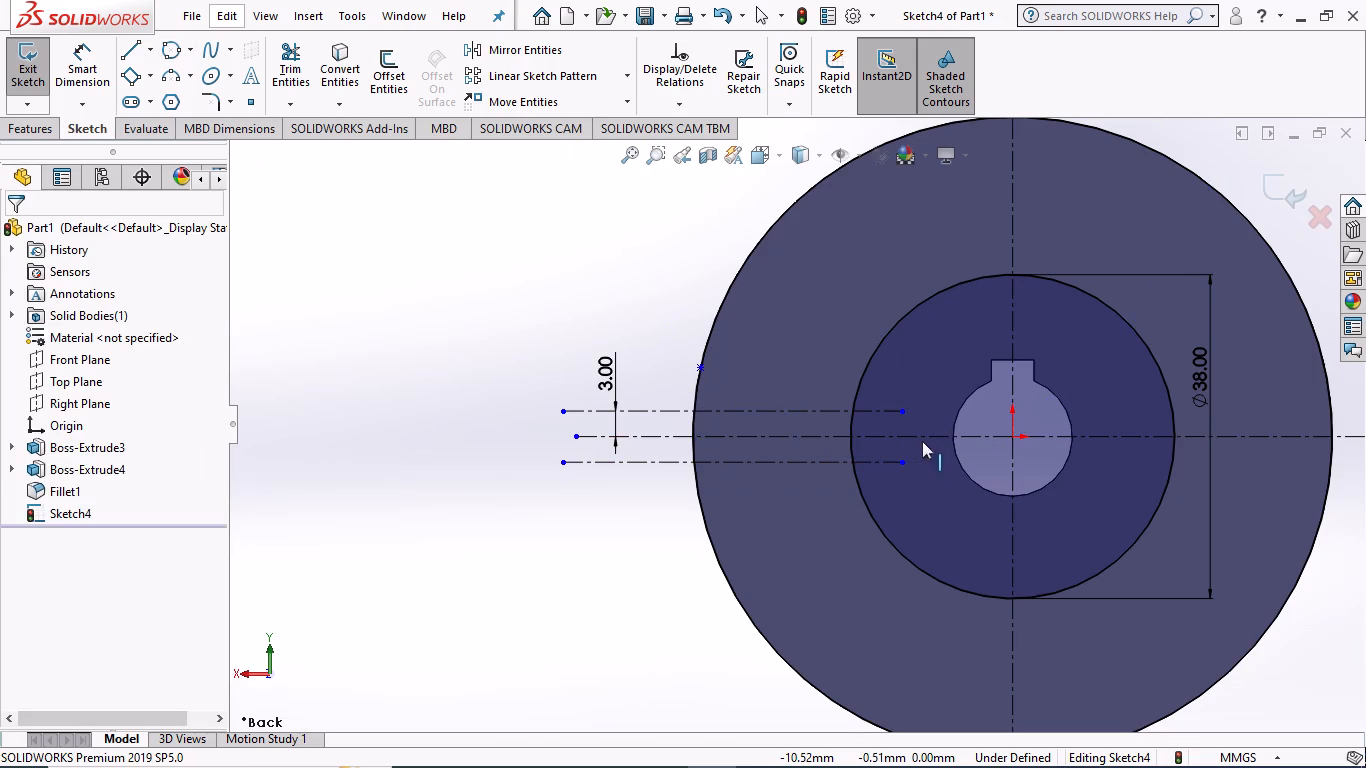
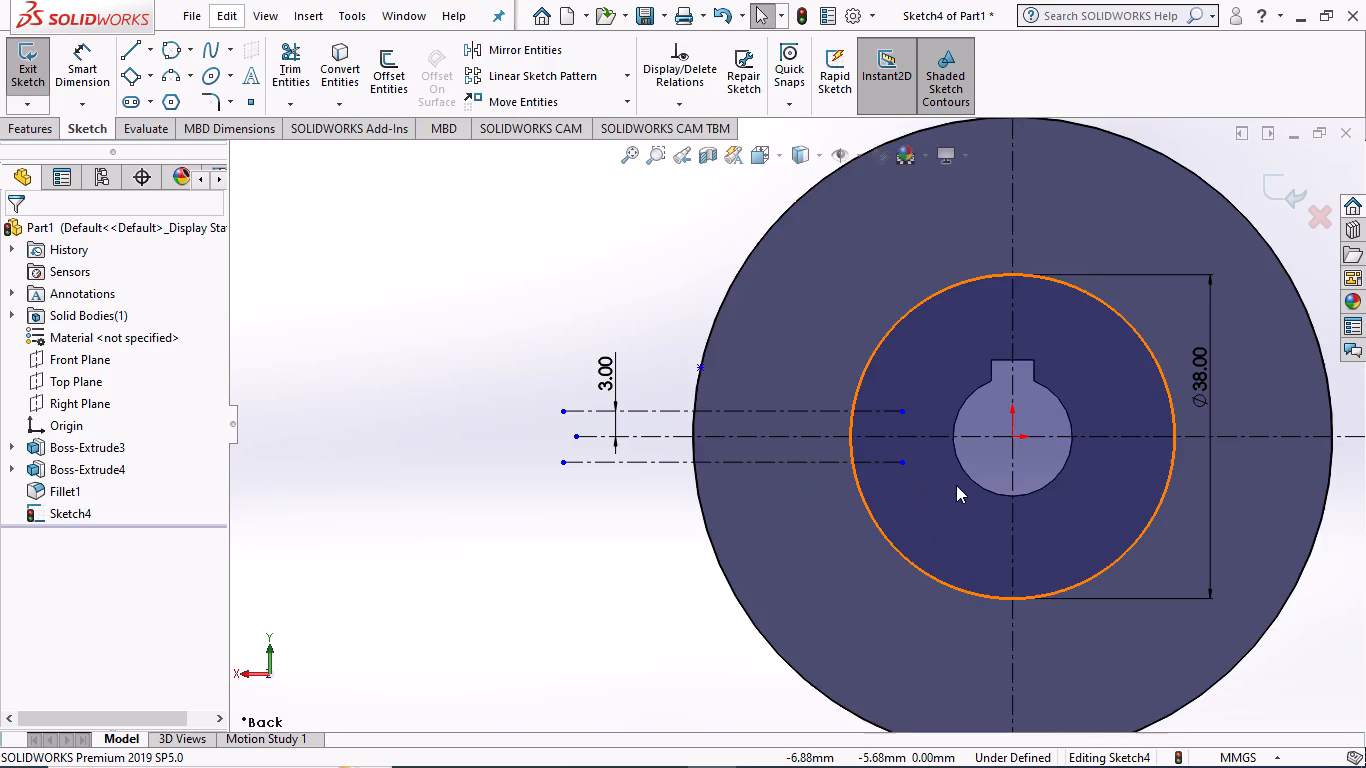
Sketch a perimeter circle of about 25.4 mm radius through the point on the outer circle, tangent to the lower short centerline.
{"action": "left_click", "coordinate": [167, 48]}
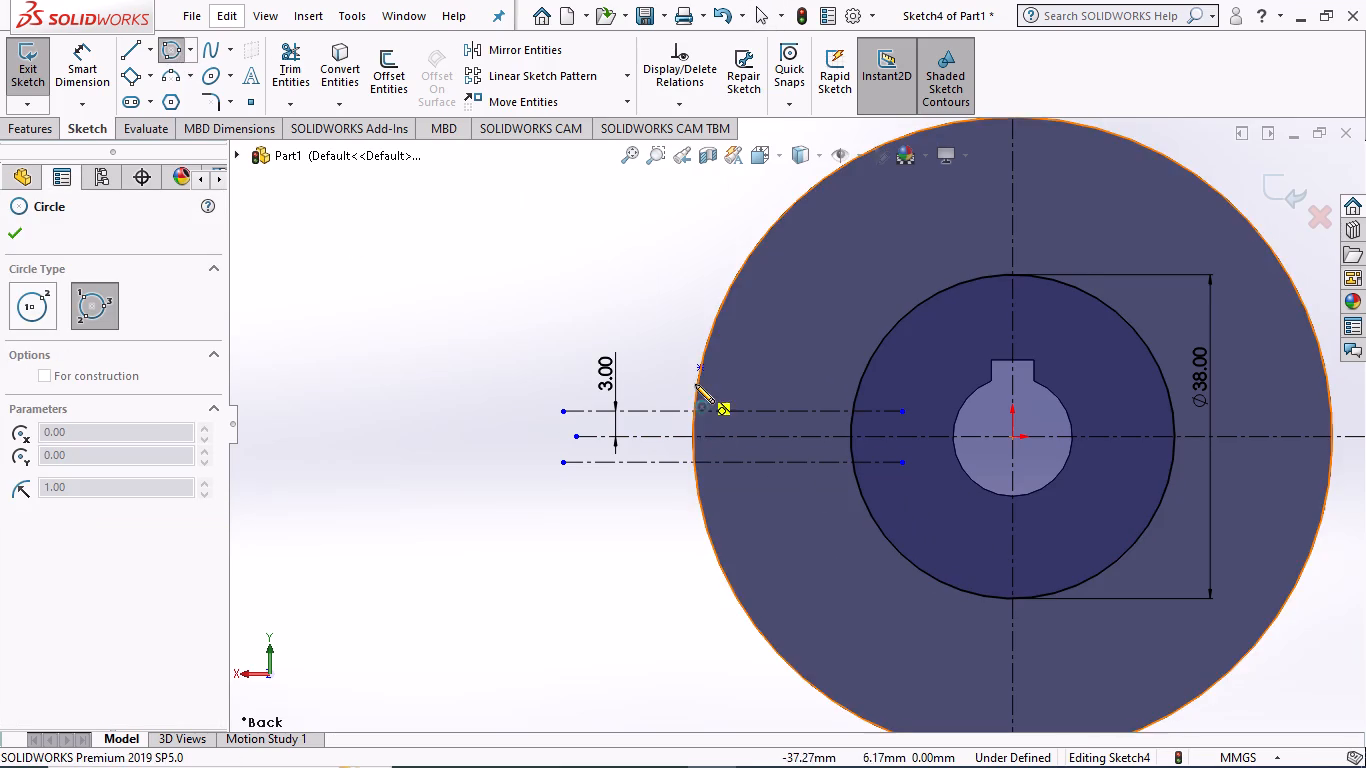
{"action": "left_click", "coordinate": [703, 368]}
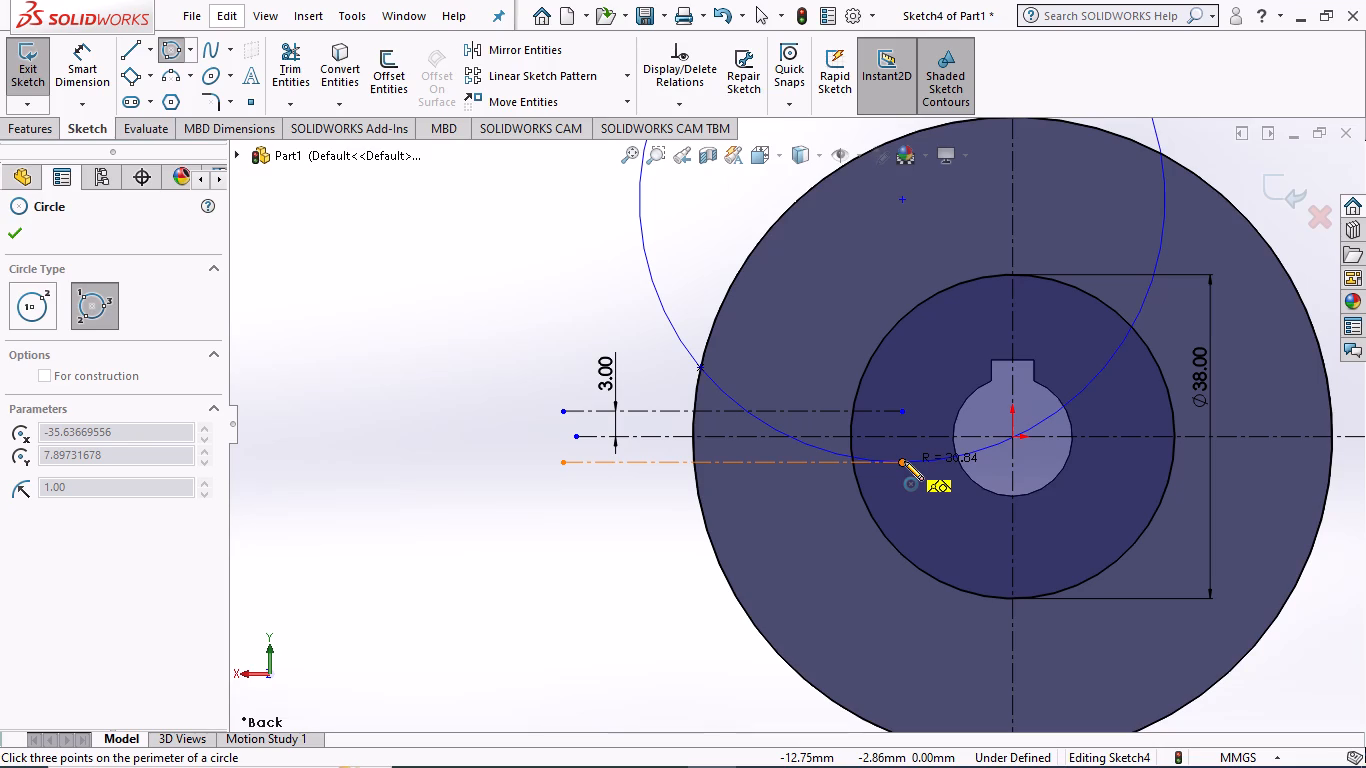
{"action": "left_click", "coordinate": [903, 461]}
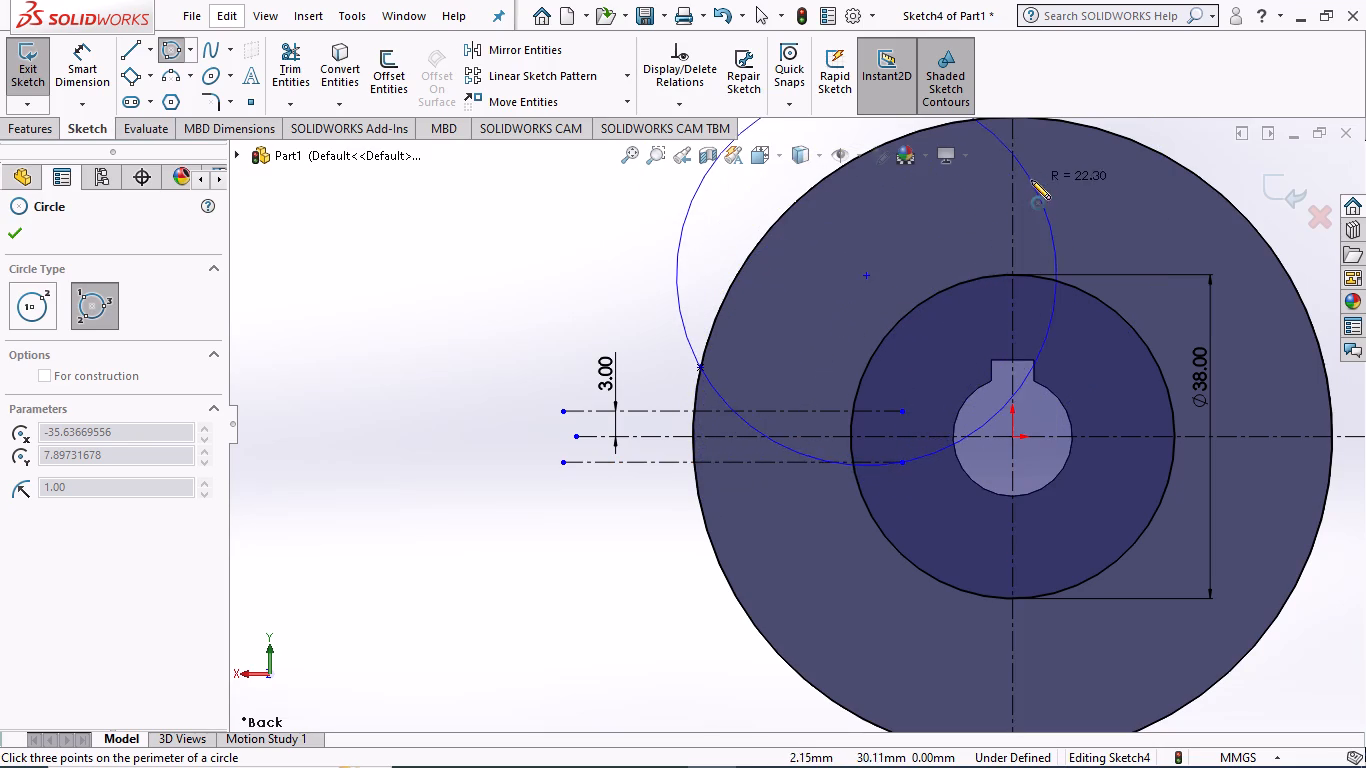
{"action": "left_click", "coordinate": [1080, 163]}
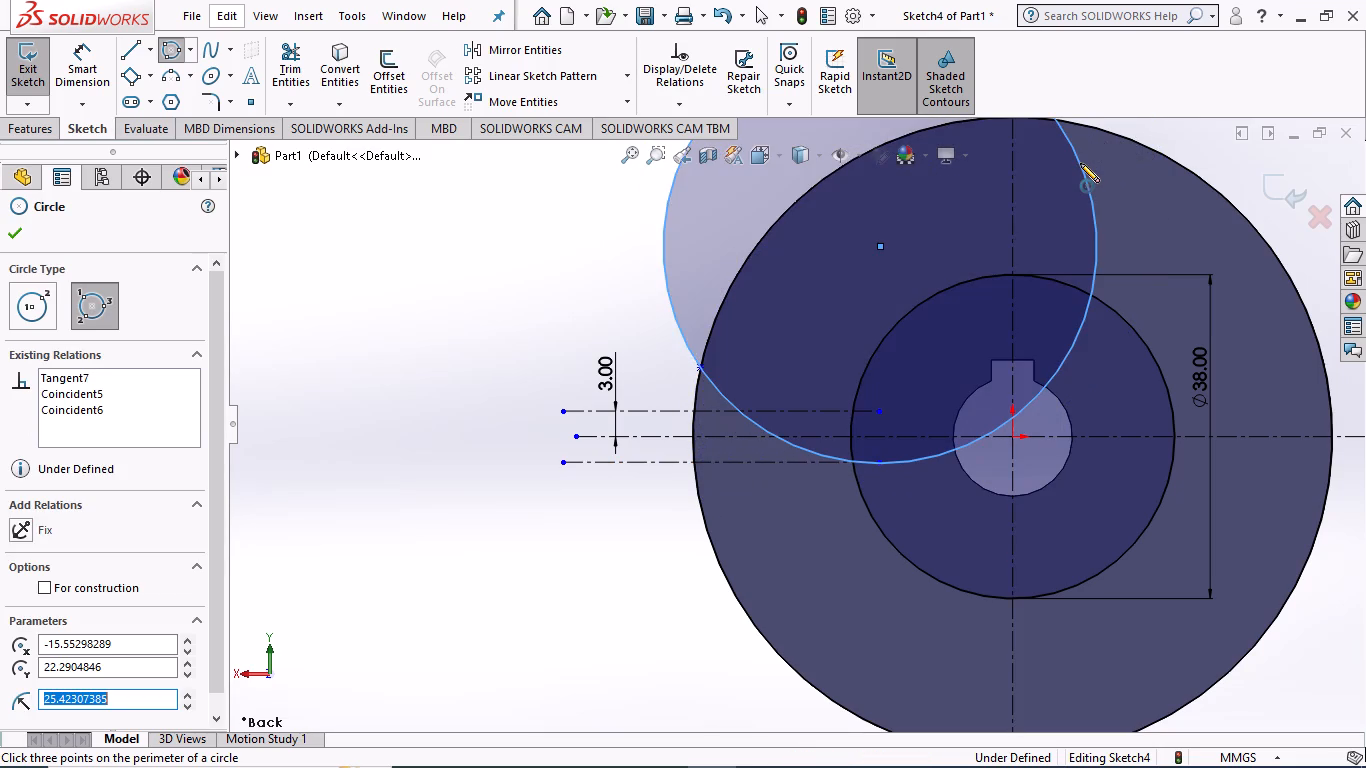
{"action": "key", "text": "Escape"}
Dimension the new perimeter circle's diameter as 28*2, giving 56 mm.
{"action": "scroll", "coordinate": [769, 451], "scroll_direction": "down", "scroll_amount": 2}
{"action": "scroll", "coordinate": [785, 425], "scroll_direction": "up", "scroll_amount": 3}
{"action": "left_click", "coordinate": [84, 63]}
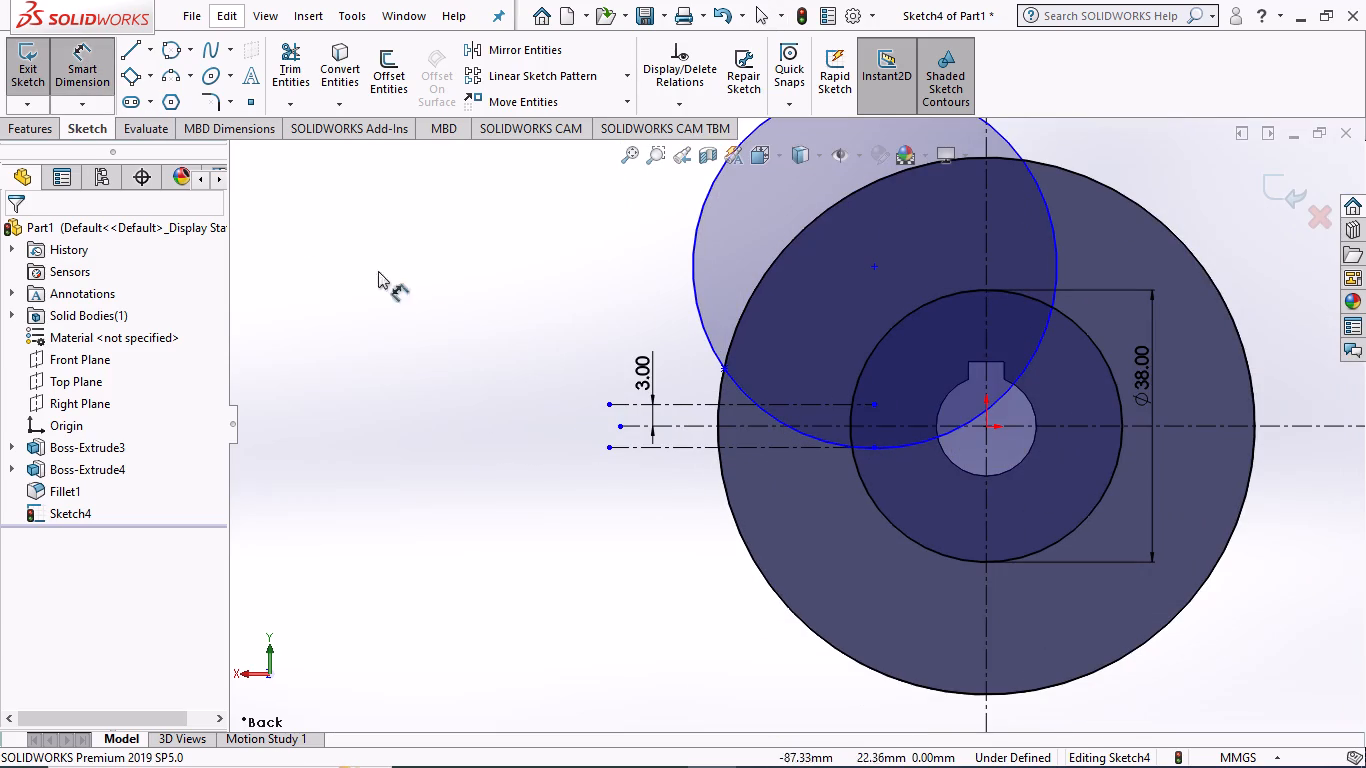
{"action": "left_click", "coordinate": [692, 250]}
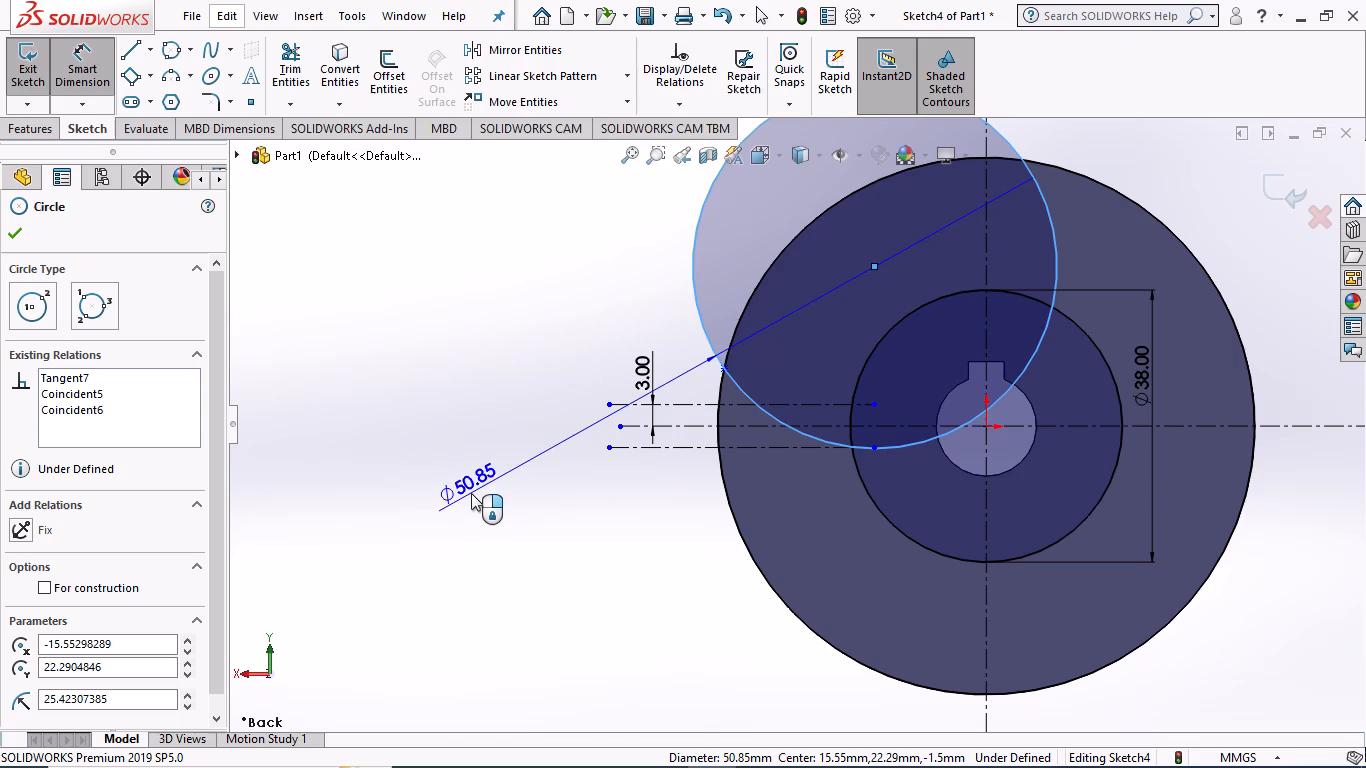
{"action": "left_click", "coordinate": [471, 492]}
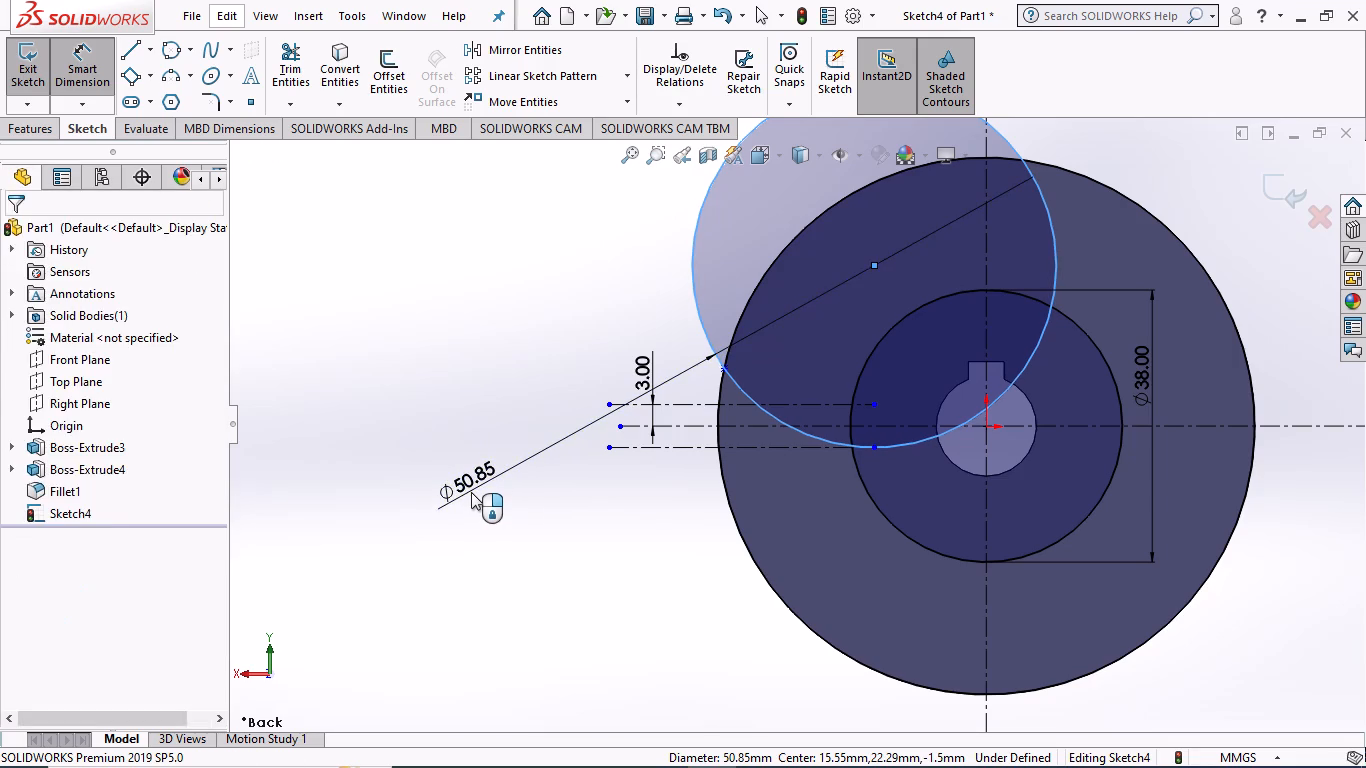
{"action": "key", "text": "2"}
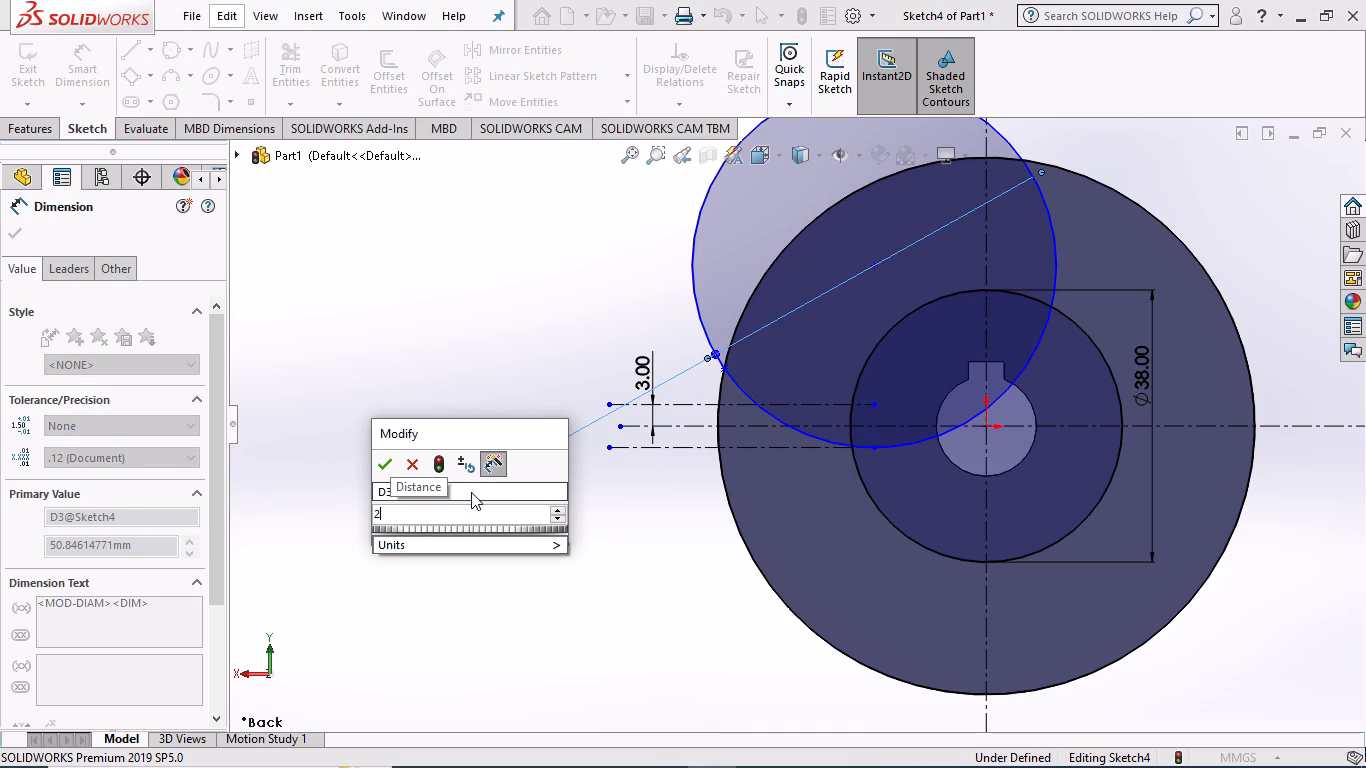
{"action": "key", "text": "8"}
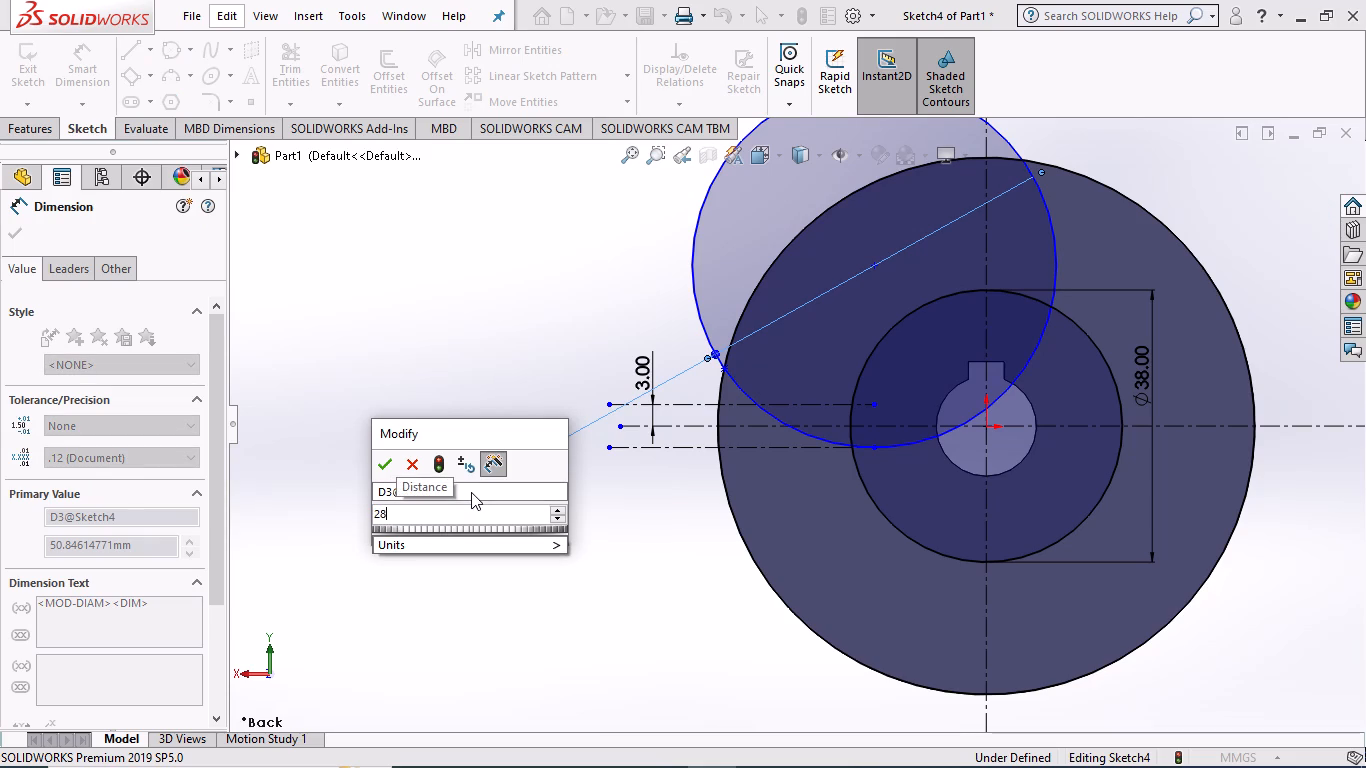
{"action": "type", "text": "*2"}
{"action": "key", "text": "Return"}
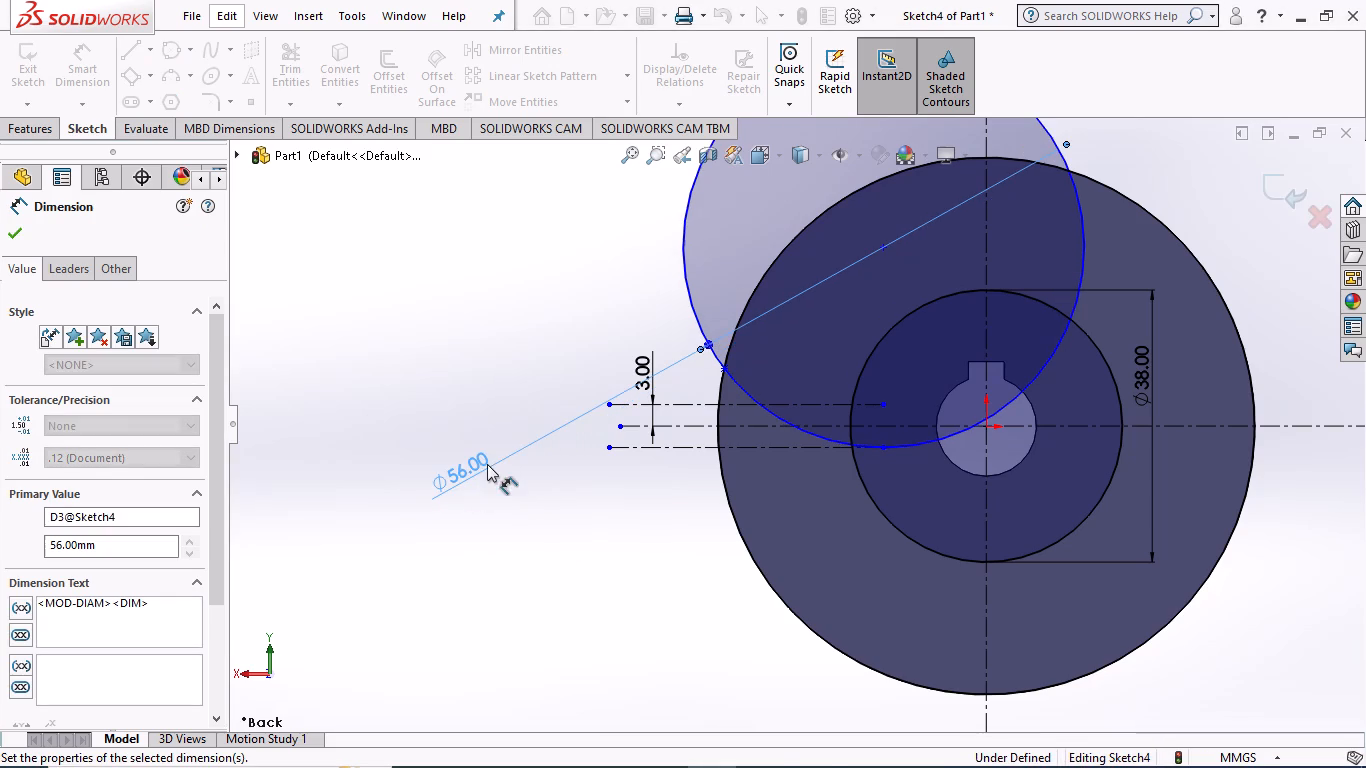
{"action": "scroll", "coordinate": [796, 348], "scroll_direction": "up", "scroll_amount": 1}
{"action": "scroll", "coordinate": [917, 262], "scroll_direction": "down", "scroll_amount": 2}
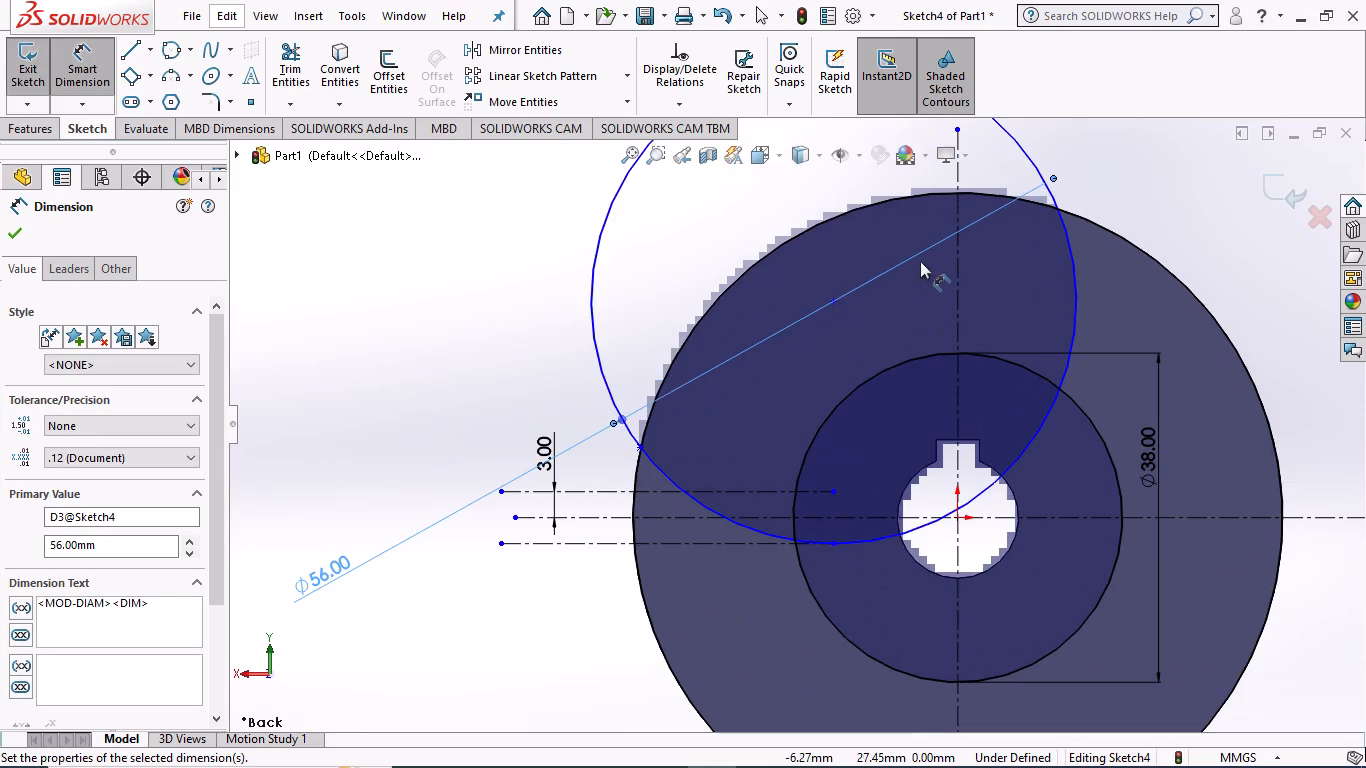
{"action": "scroll", "coordinate": [707, 392], "scroll_direction": "up", "scroll_amount": 1}
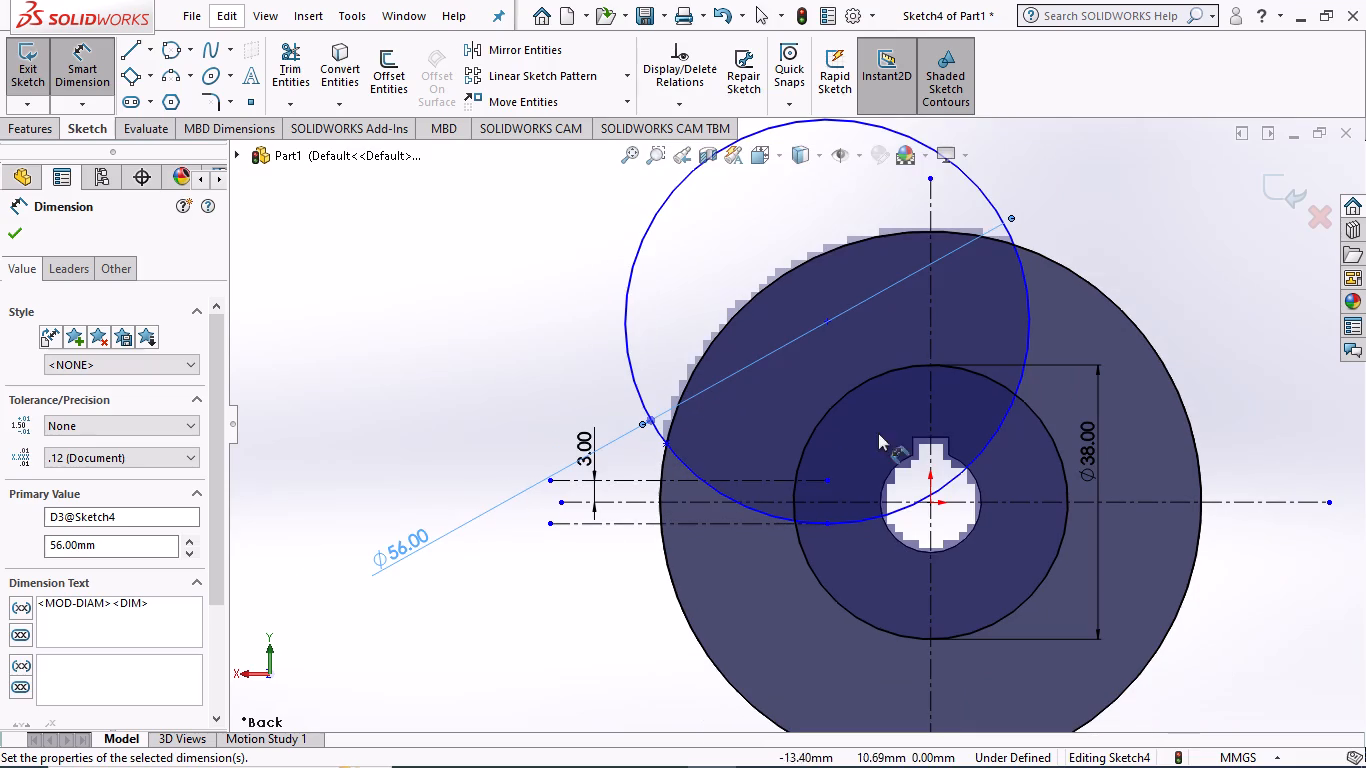
{"action": "scroll", "coordinate": [912, 375], "scroll_direction": "up", "scroll_amount": 1}
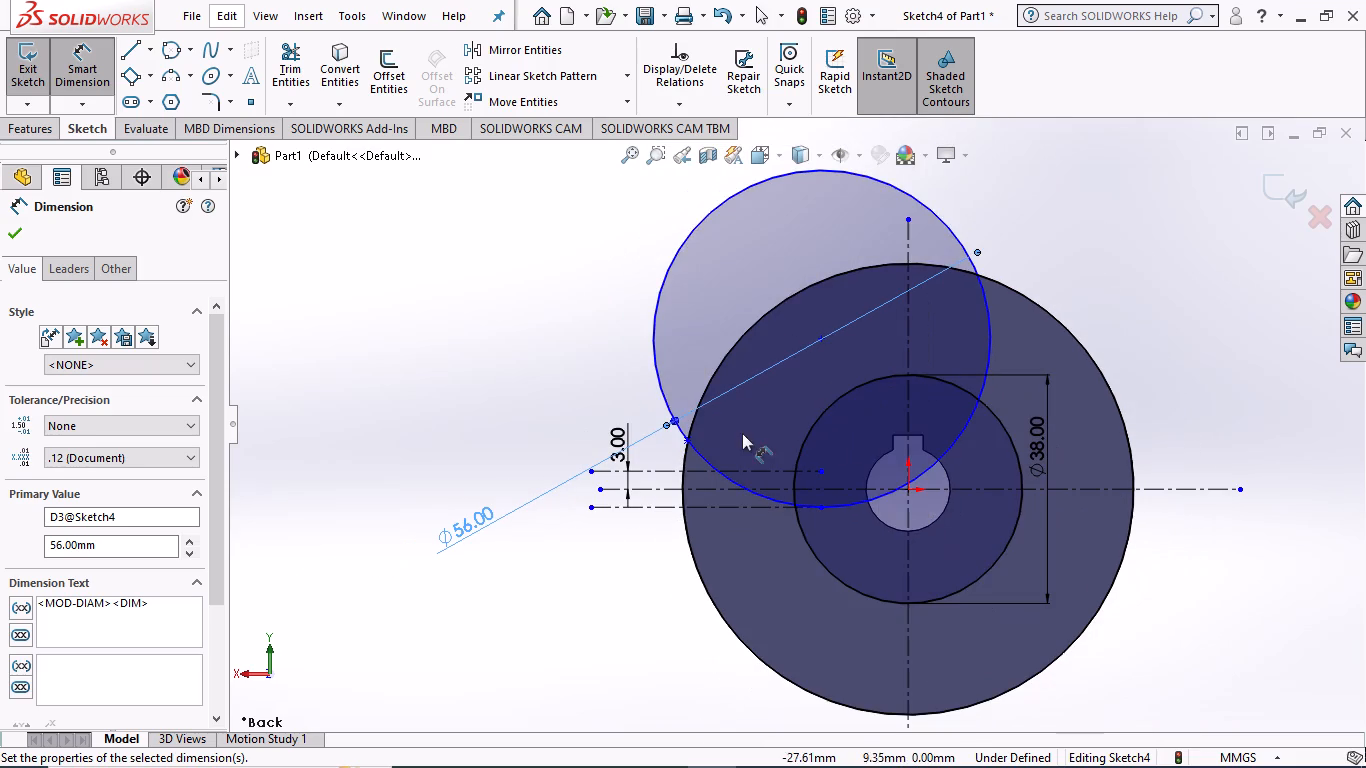
{"action": "scroll", "coordinate": [751, 440], "scroll_direction": "down", "scroll_amount": 2}
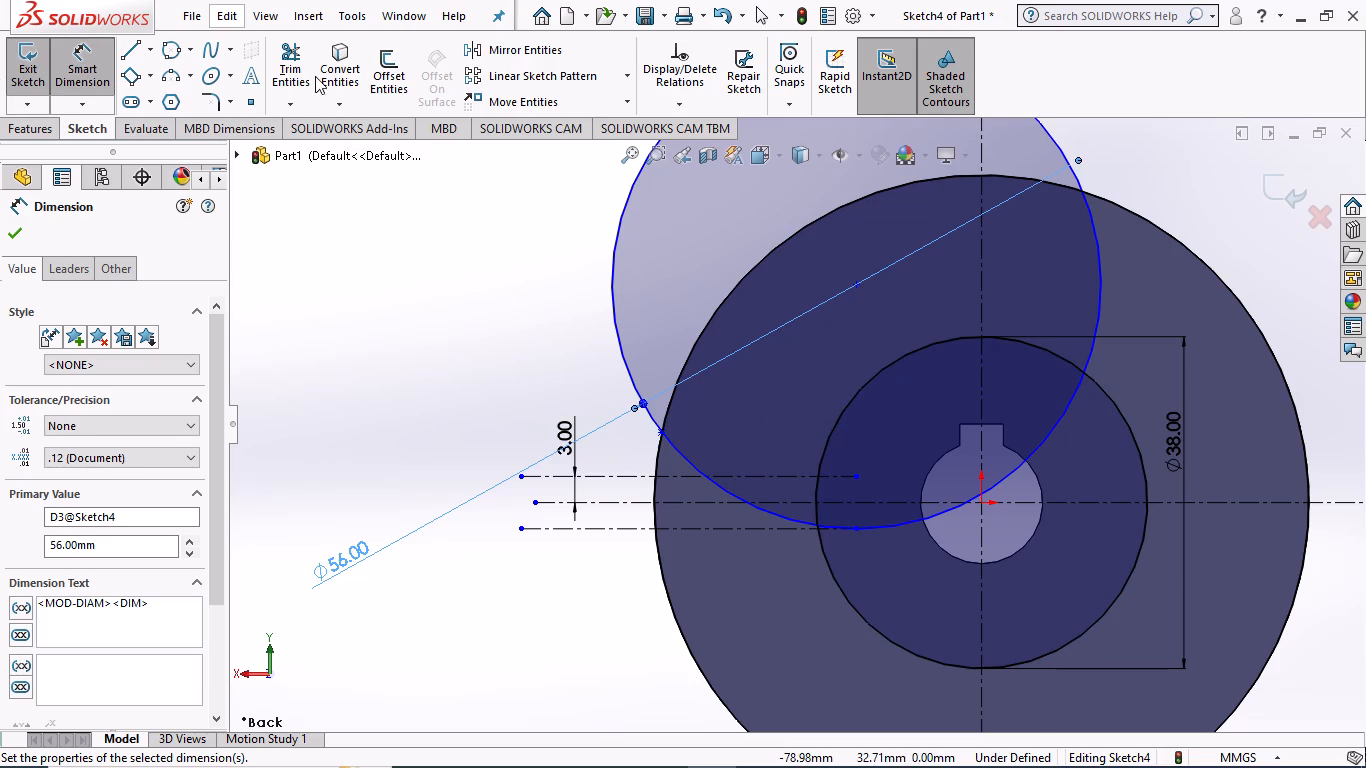
{"action": "left_click", "coordinate": [7, 235]}
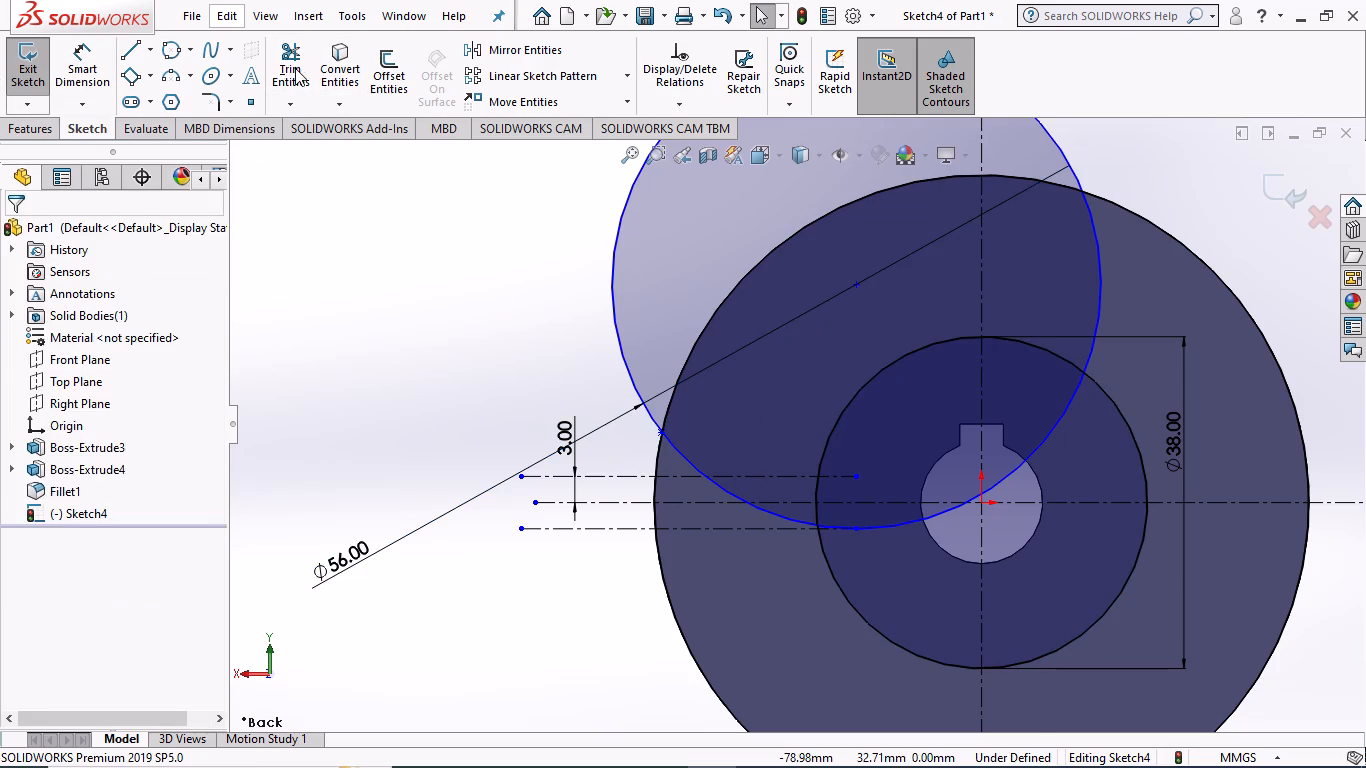
Trim the 56 mm circle to closest, leaving only its lower arc between the outer circle and the 38 mm circle across the short centerlines.
{"action": "left_click", "coordinate": [295, 68]}
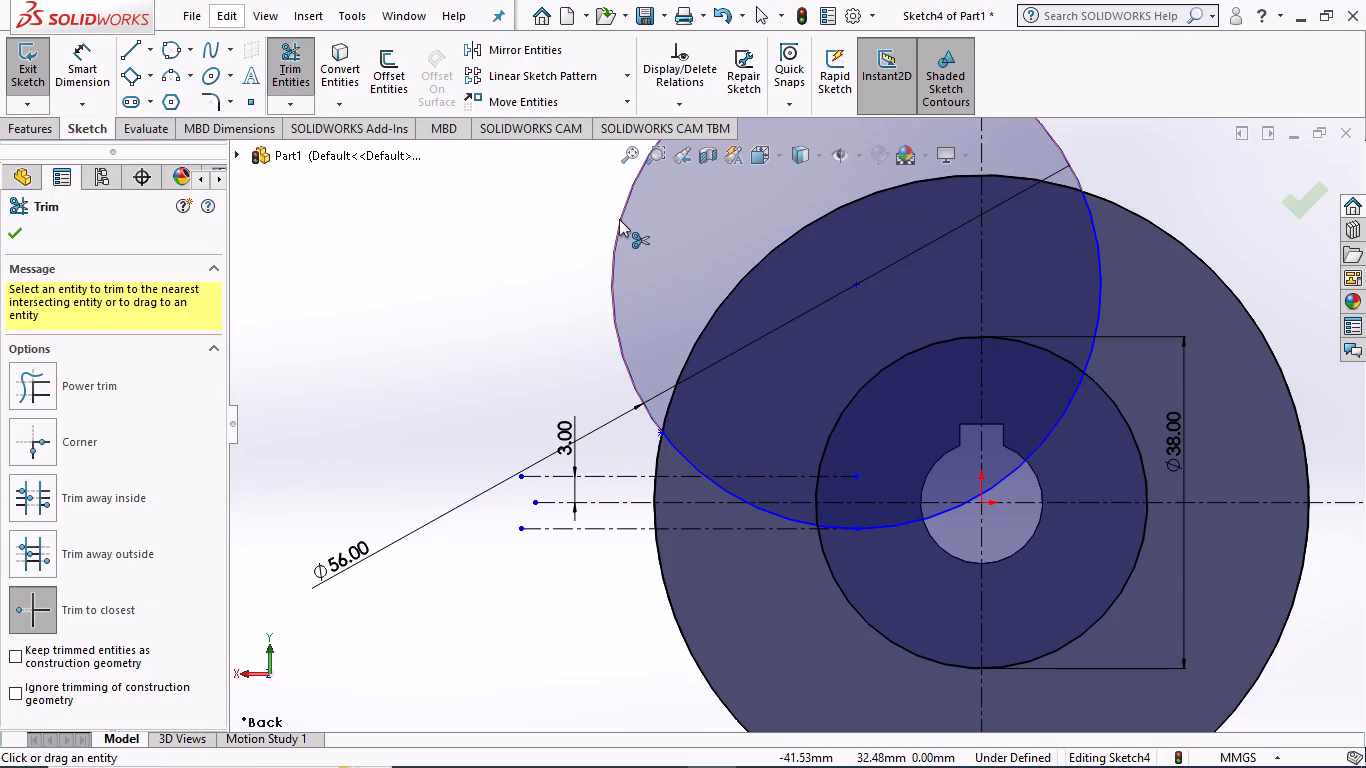
{"action": "left_click", "coordinate": [619, 219]}
{"action": "left_click", "coordinate": [909, 529]}
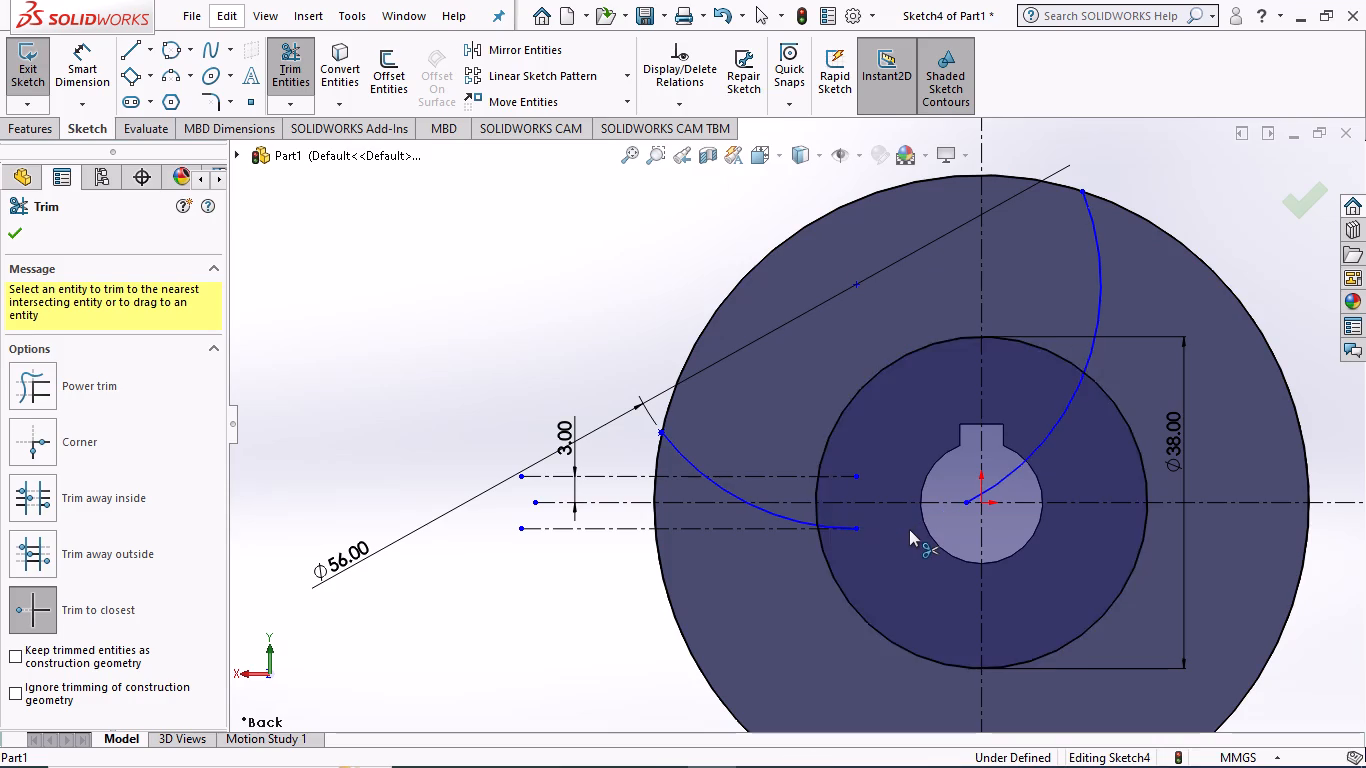
{"action": "left_click", "coordinate": [996, 484]}
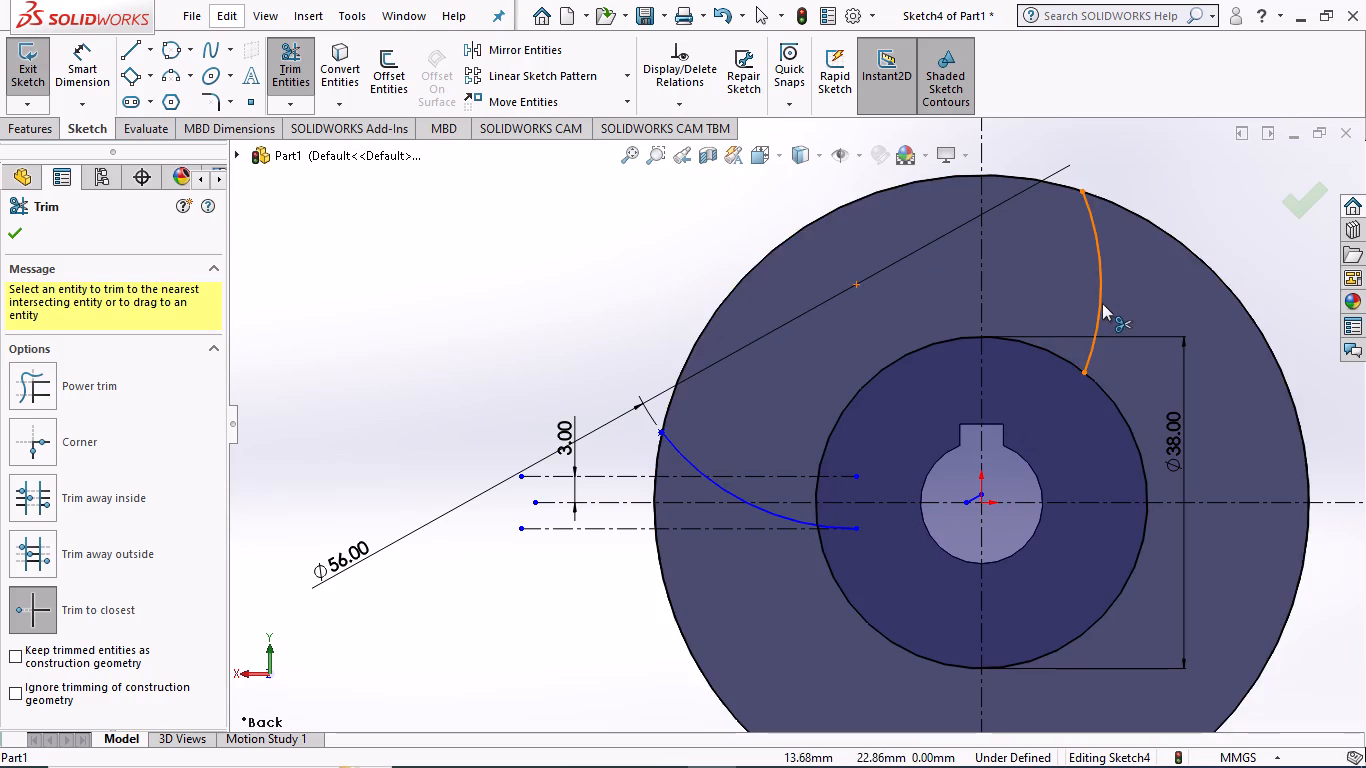
{"action": "left_click", "coordinate": [1102, 303]}
{"action": "left_click", "coordinate": [974, 500]}
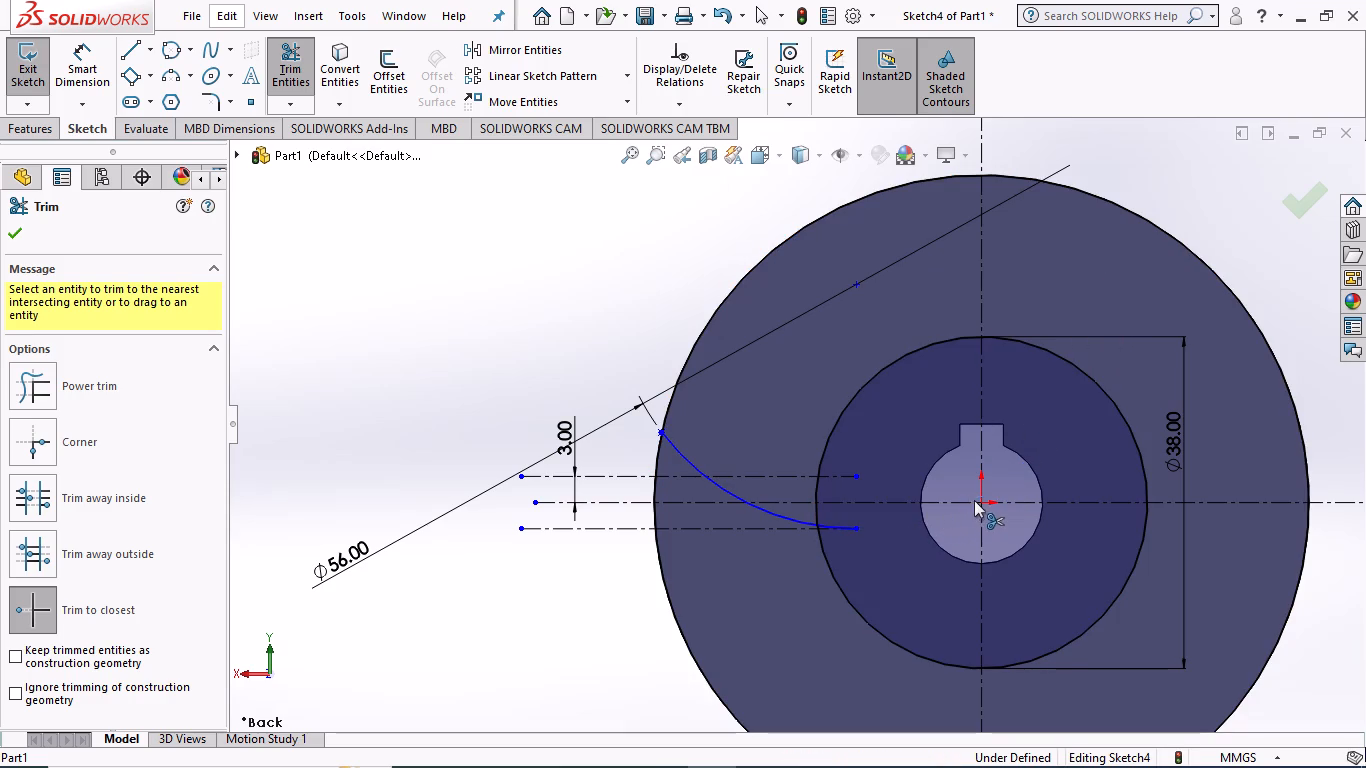
{"action": "left_click", "coordinate": [847, 527]}
{"action": "scroll", "coordinate": [851, 543], "scroll_direction": "down", "scroll_amount": 4}
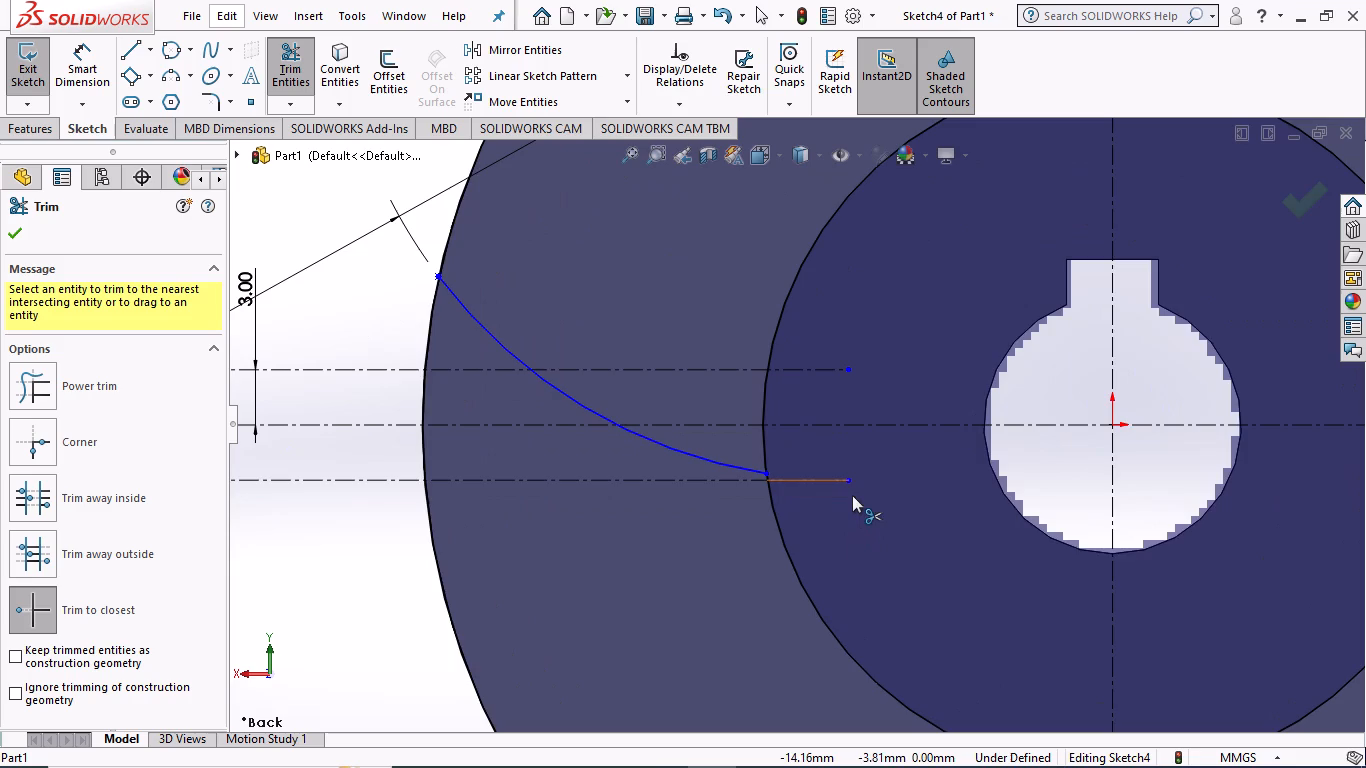
{"action": "scroll", "coordinate": [532, 404], "scroll_direction": "up", "scroll_amount": 2}
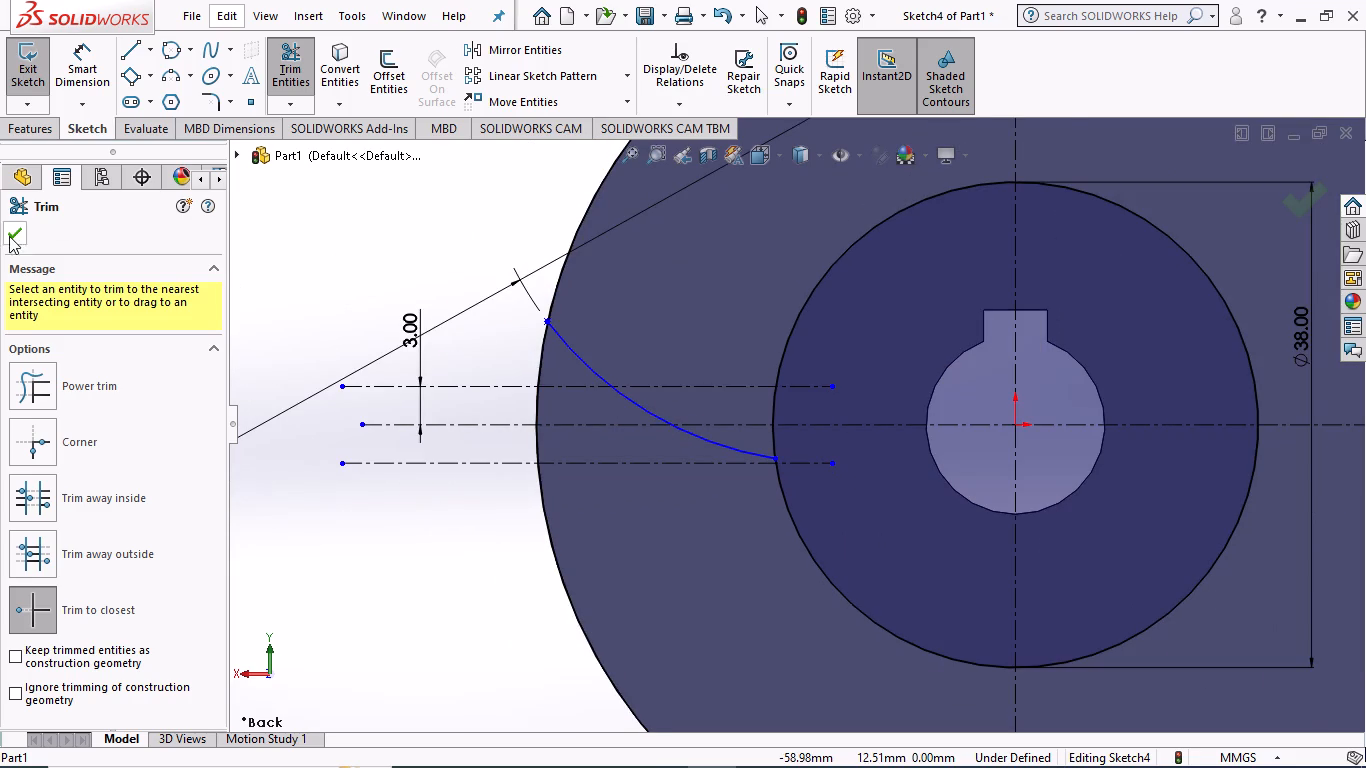
{"action": "left_click", "coordinate": [17, 228]}
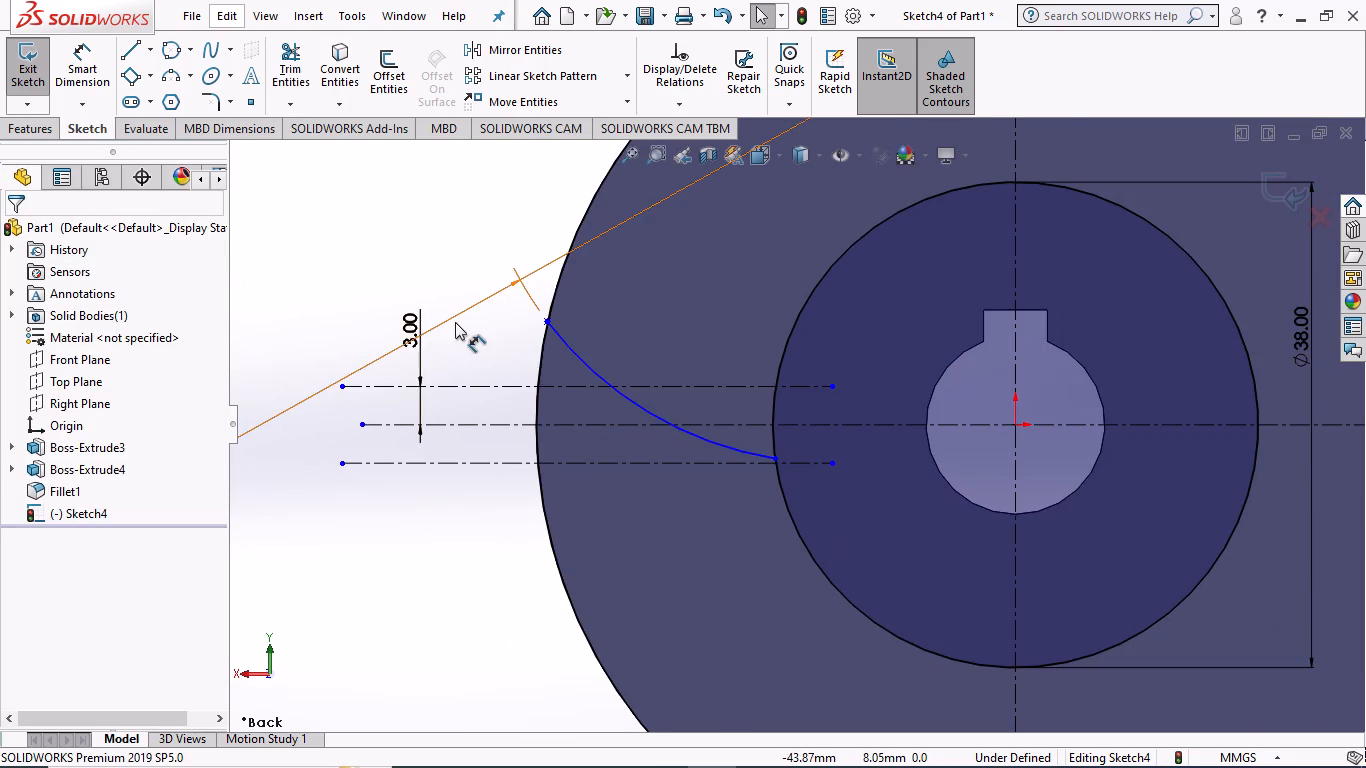
Place a sketch point where the upper short centerline intersects the outer circle, at about X -37.38, Y 3 mm.
{"action": "scroll", "coordinate": [455, 322], "scroll_direction": "up", "scroll_amount": 1}
{"action": "scroll", "coordinate": [593, 398], "scroll_direction": "up", "scroll_amount": 1}
{"action": "scroll", "coordinate": [747, 405], "scroll_direction": "down", "scroll_amount": 1}
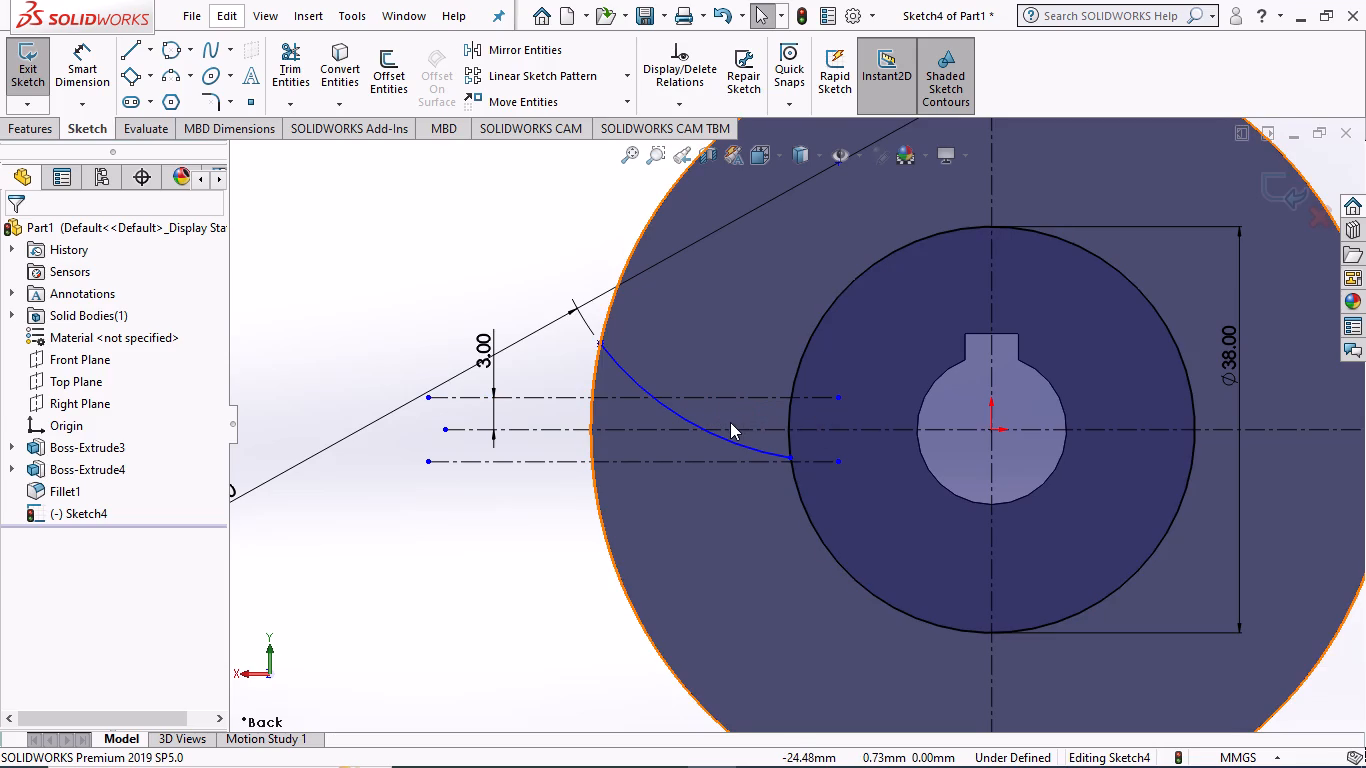
{"action": "scroll", "coordinate": [759, 445], "scroll_direction": "up", "scroll_amount": 1}
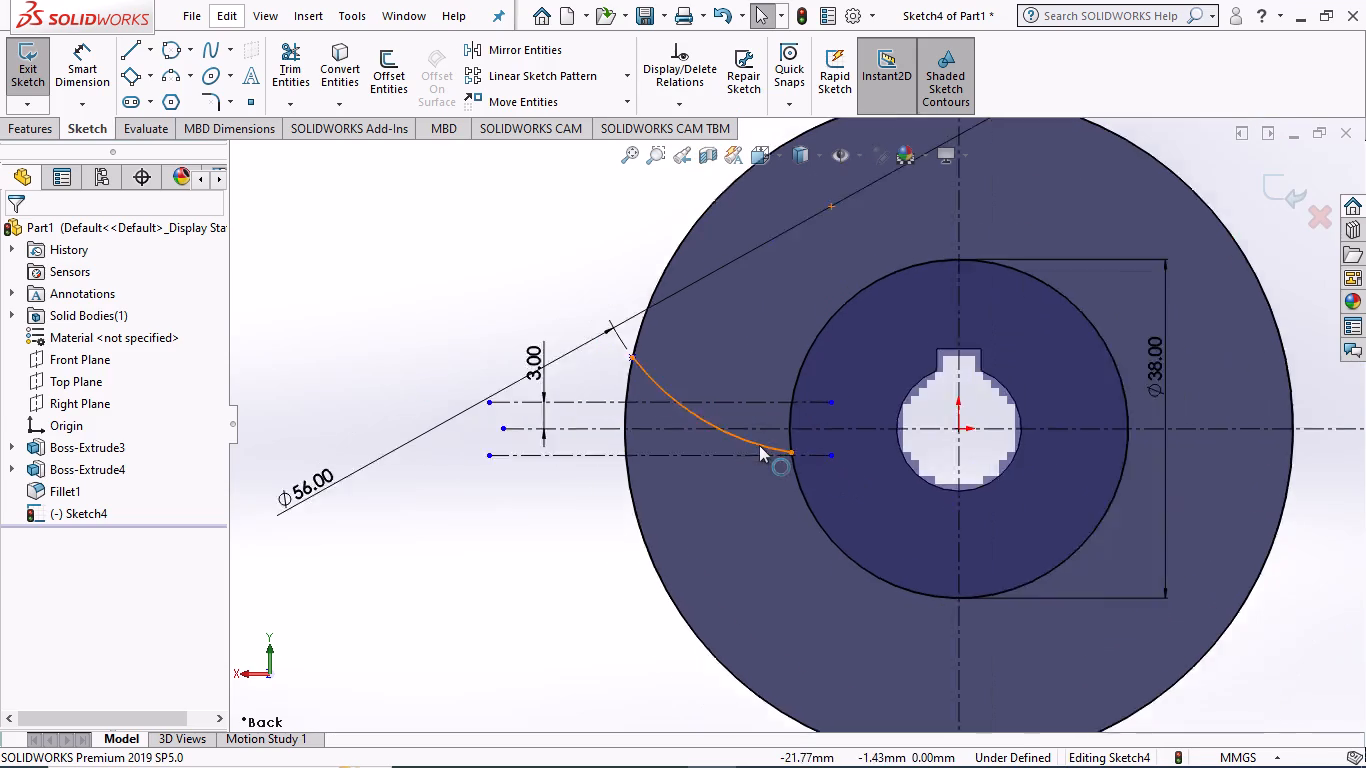
{"action": "scroll", "coordinate": [759, 445], "scroll_direction": "up", "scroll_amount": 1}
{"action": "scroll", "coordinate": [789, 405], "scroll_direction": "down", "scroll_amount": 1}
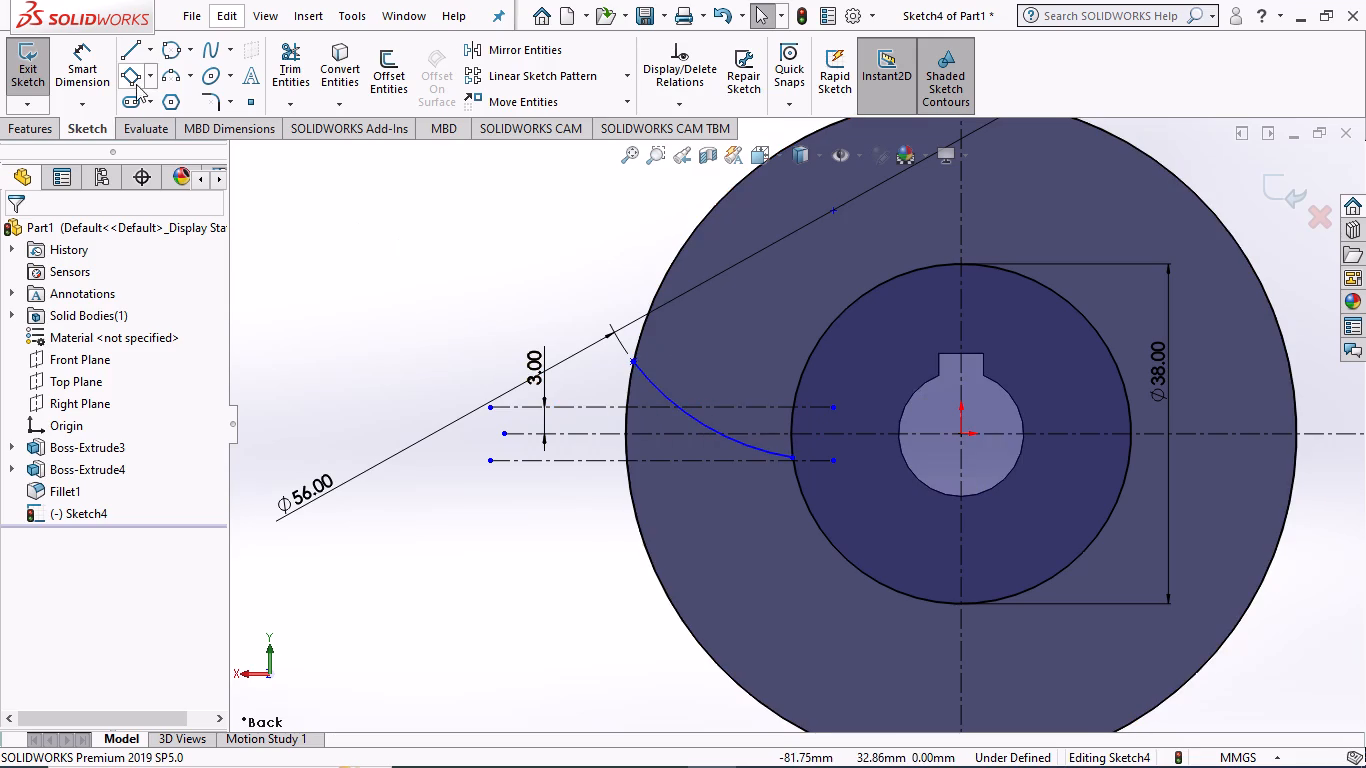
{"action": "left_click", "coordinate": [130, 47]}
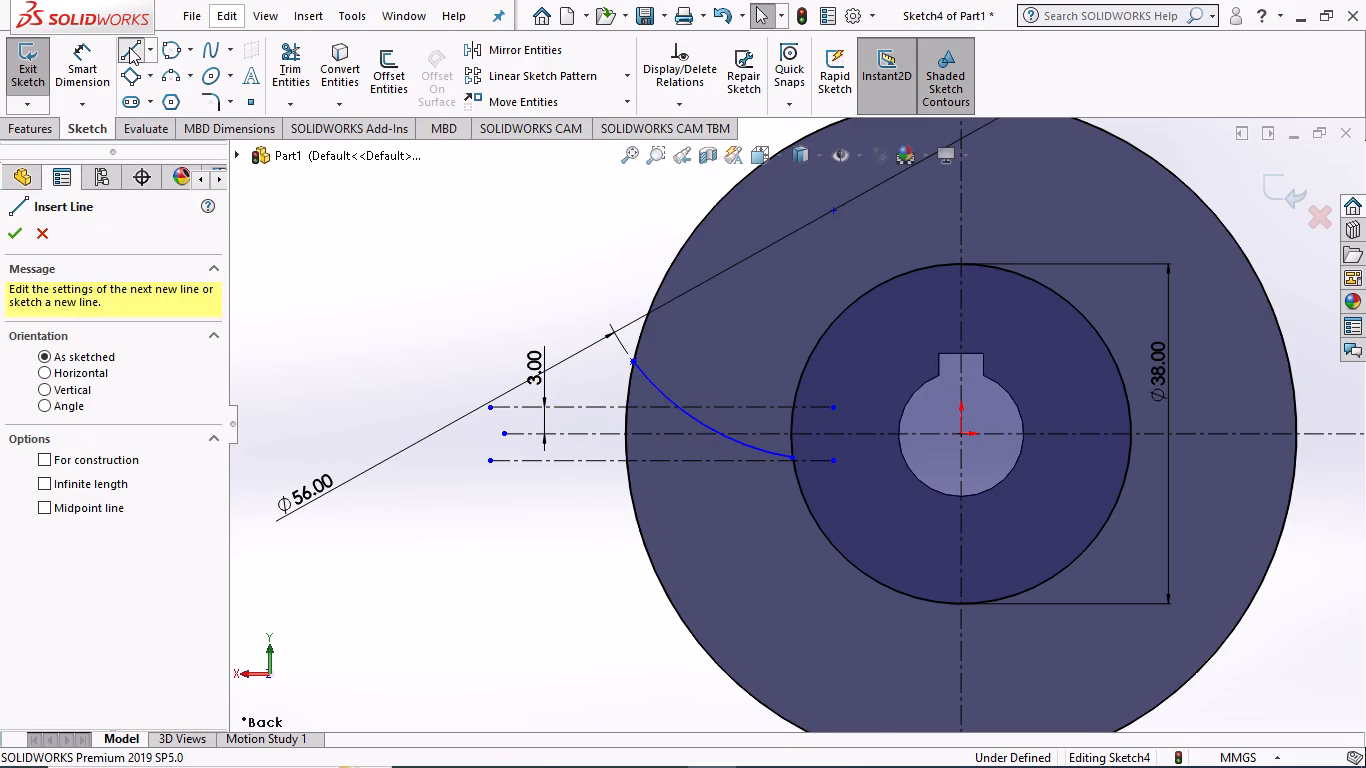
{"action": "left_click", "coordinate": [167, 48]}
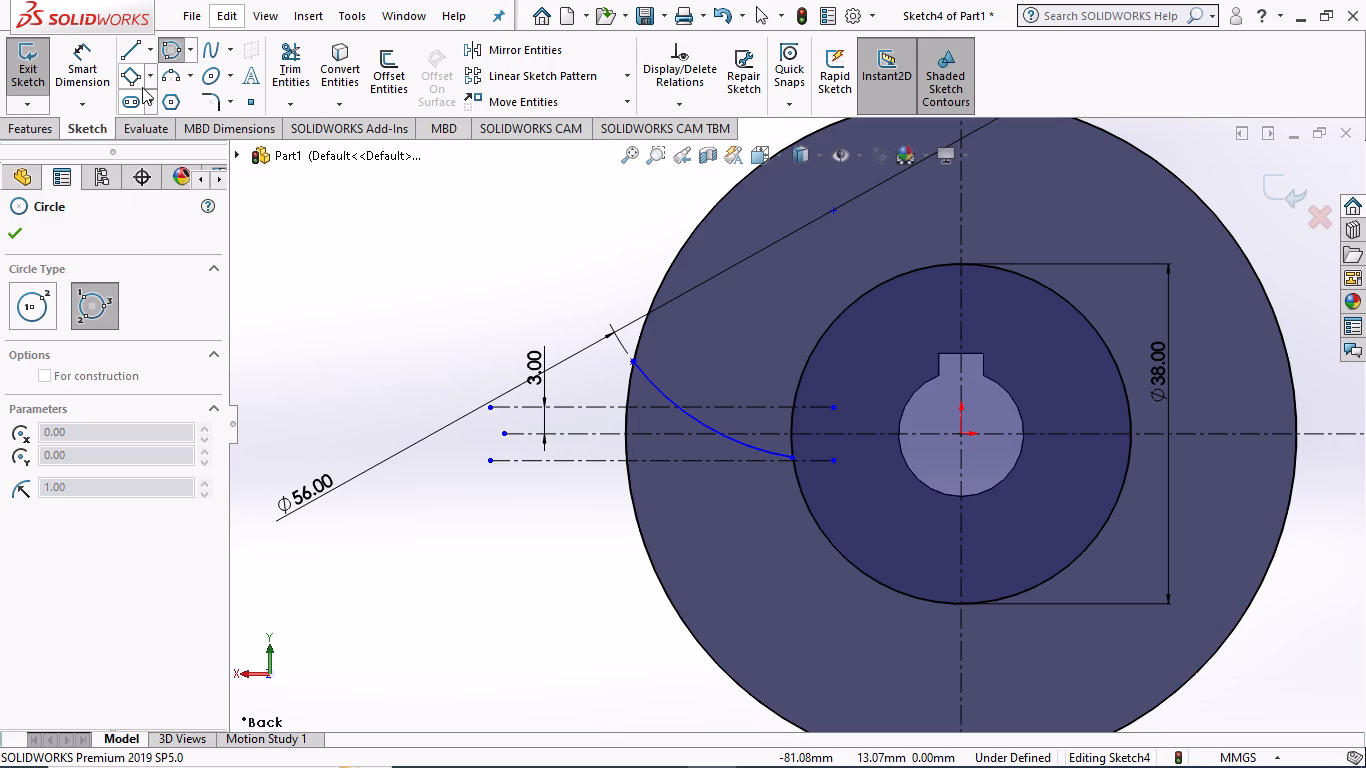
{"action": "left_click", "coordinate": [253, 103]}
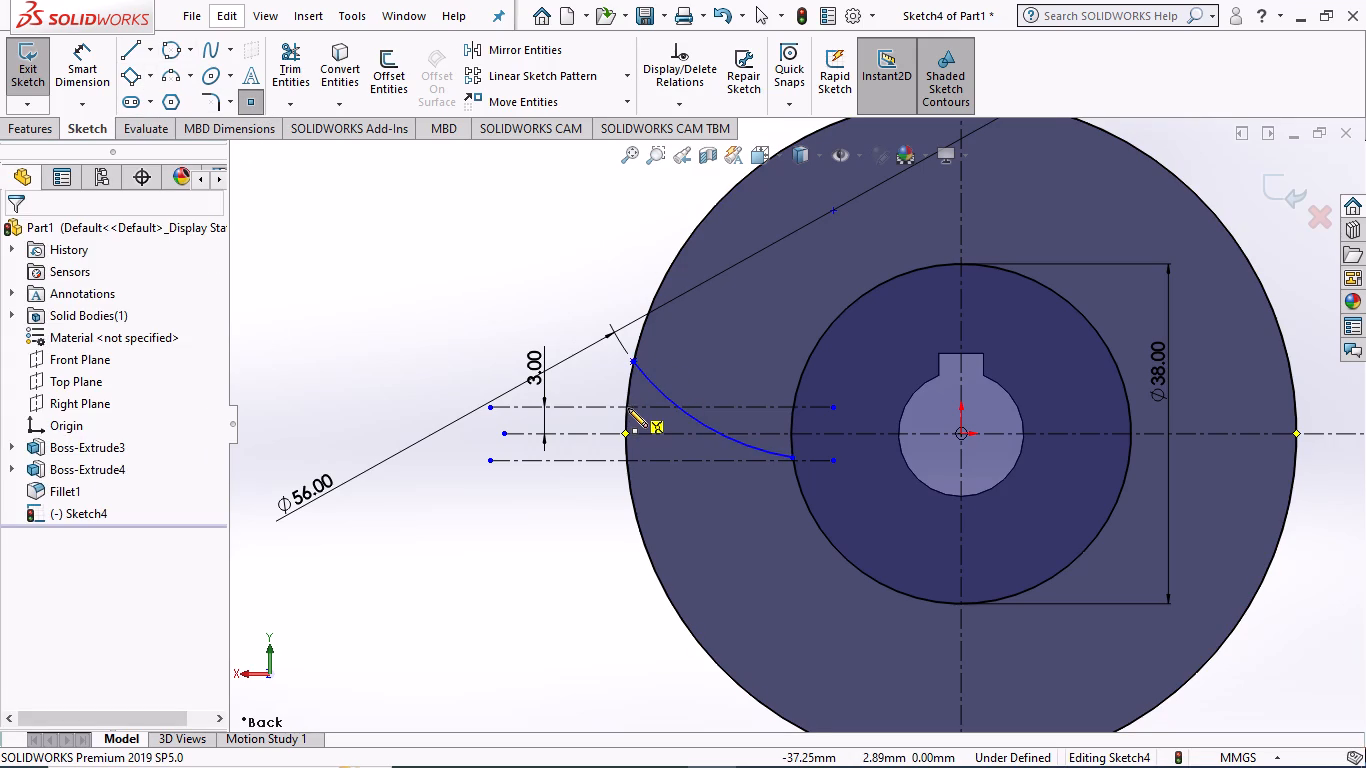
{"action": "left_click", "coordinate": [628, 408]}
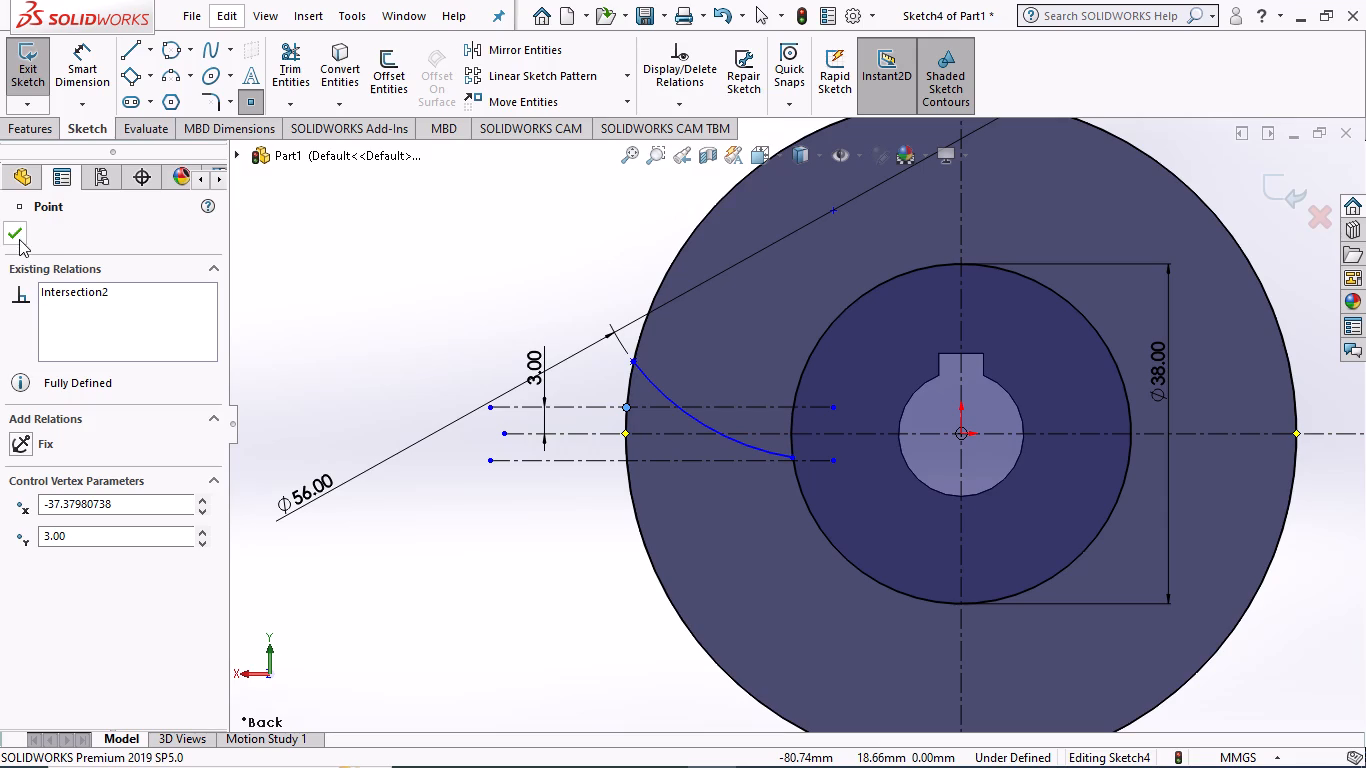
{"action": "left_click", "coordinate": [16, 233]}
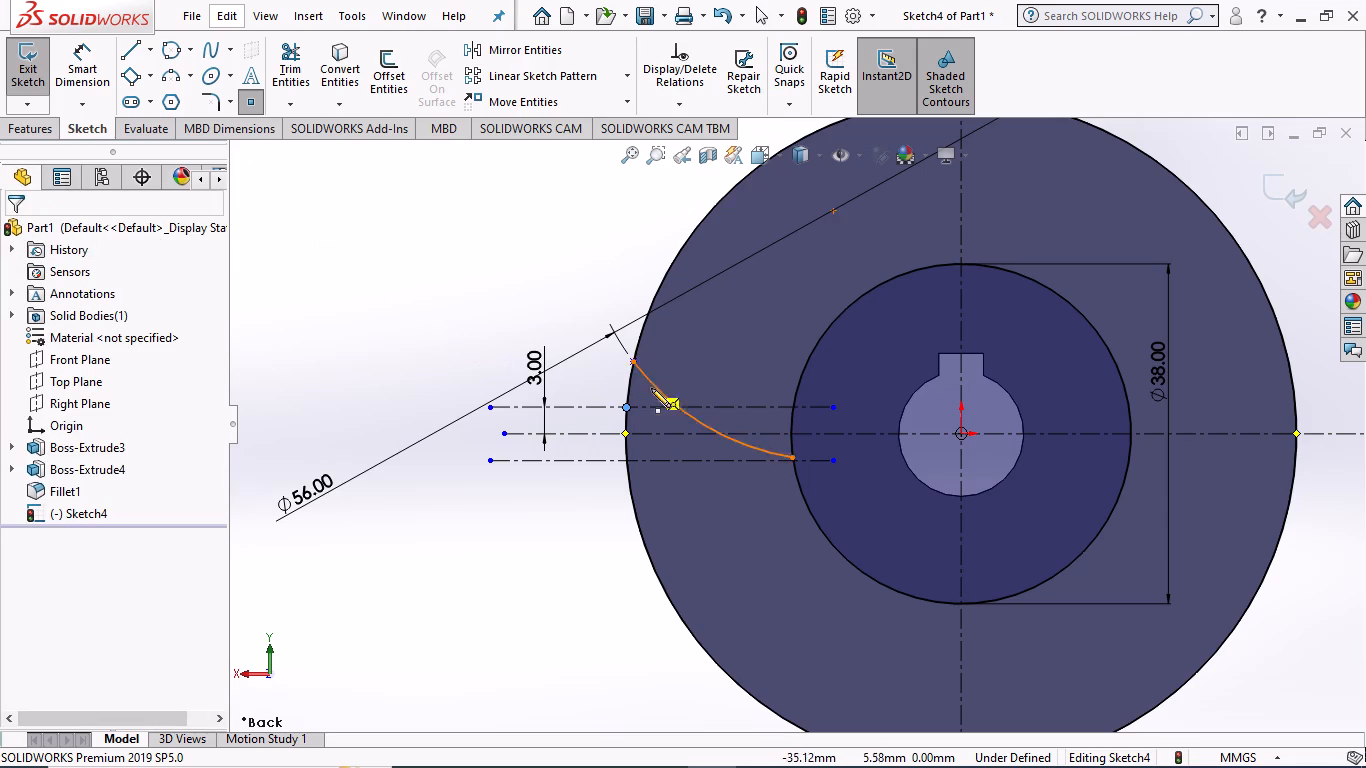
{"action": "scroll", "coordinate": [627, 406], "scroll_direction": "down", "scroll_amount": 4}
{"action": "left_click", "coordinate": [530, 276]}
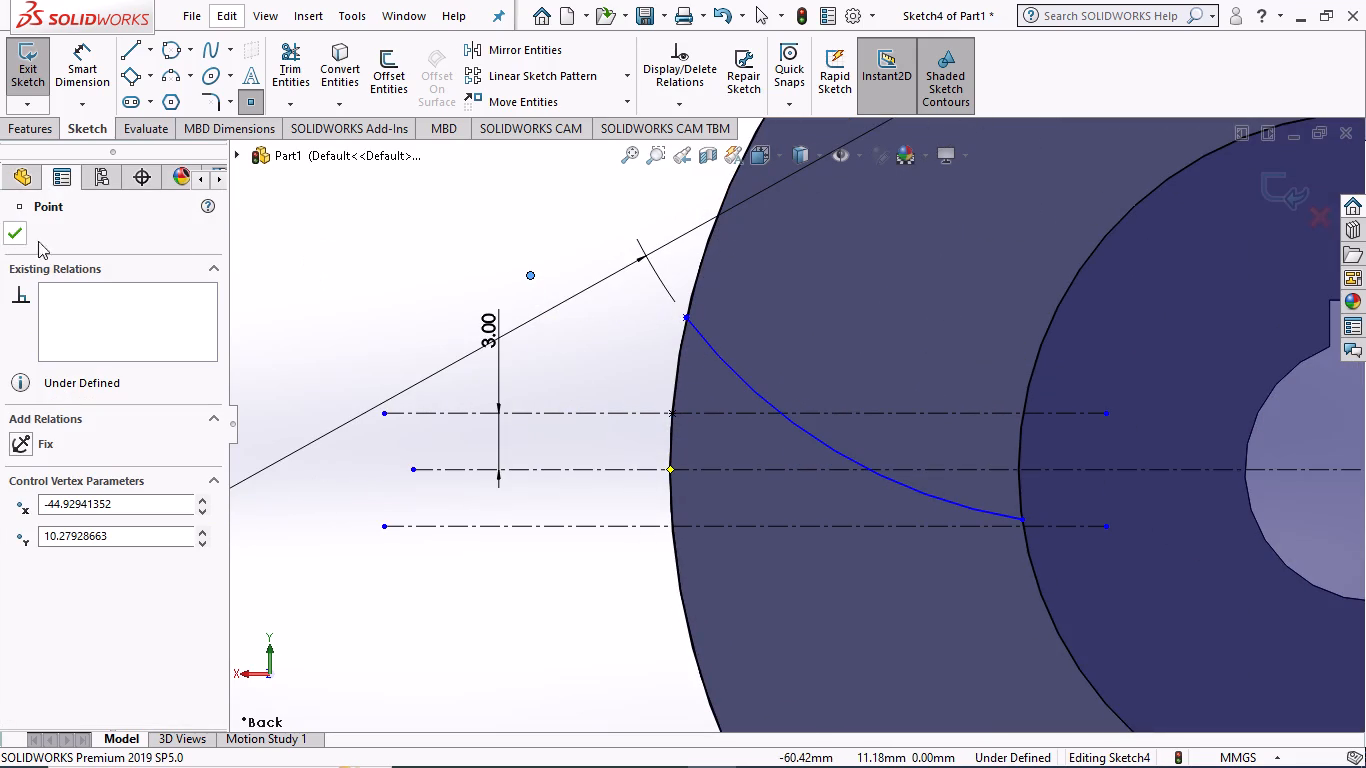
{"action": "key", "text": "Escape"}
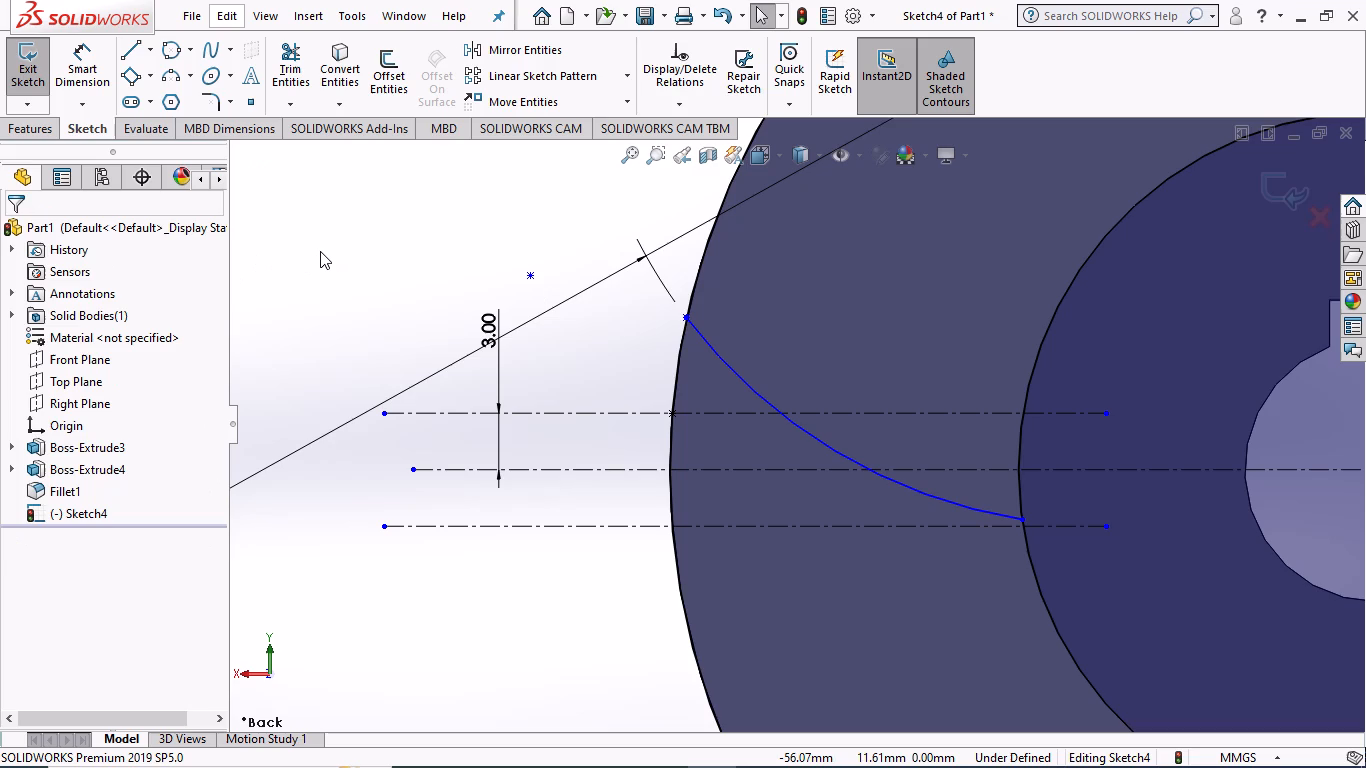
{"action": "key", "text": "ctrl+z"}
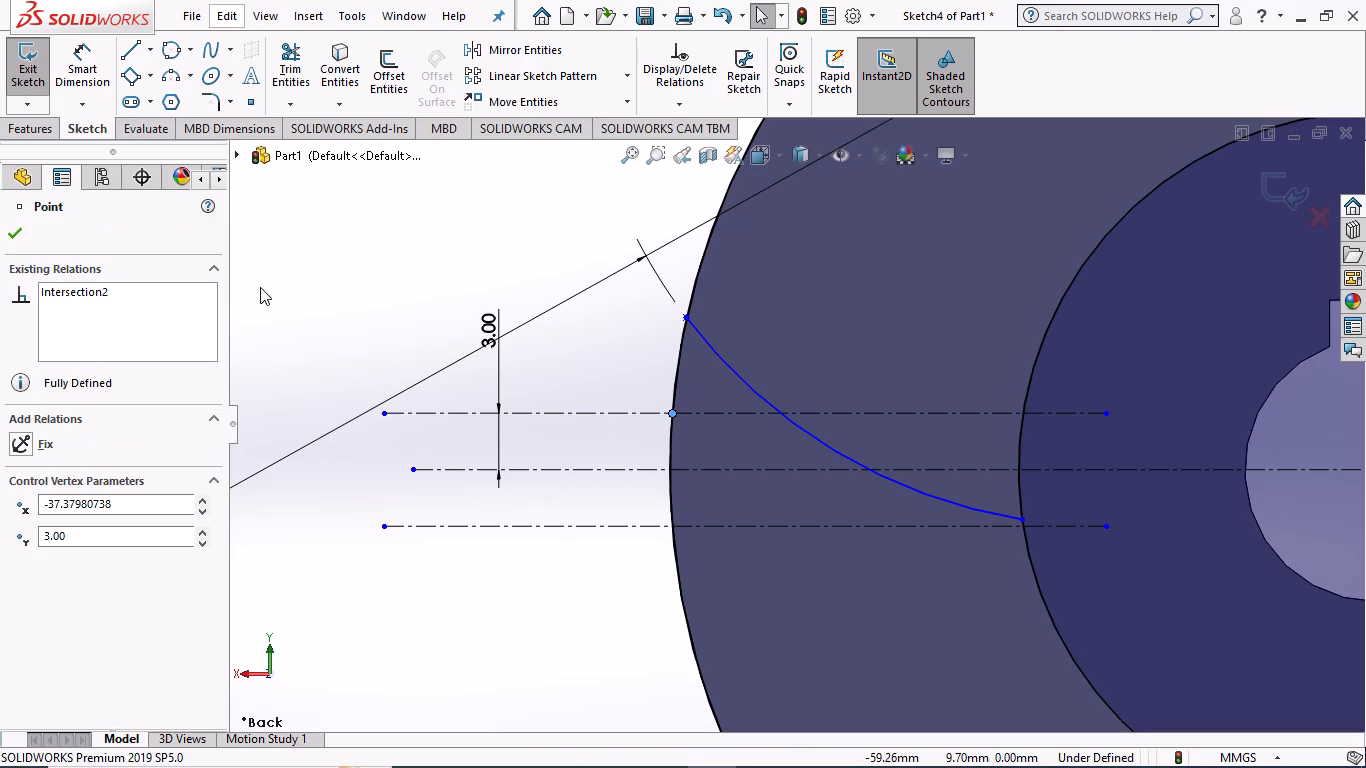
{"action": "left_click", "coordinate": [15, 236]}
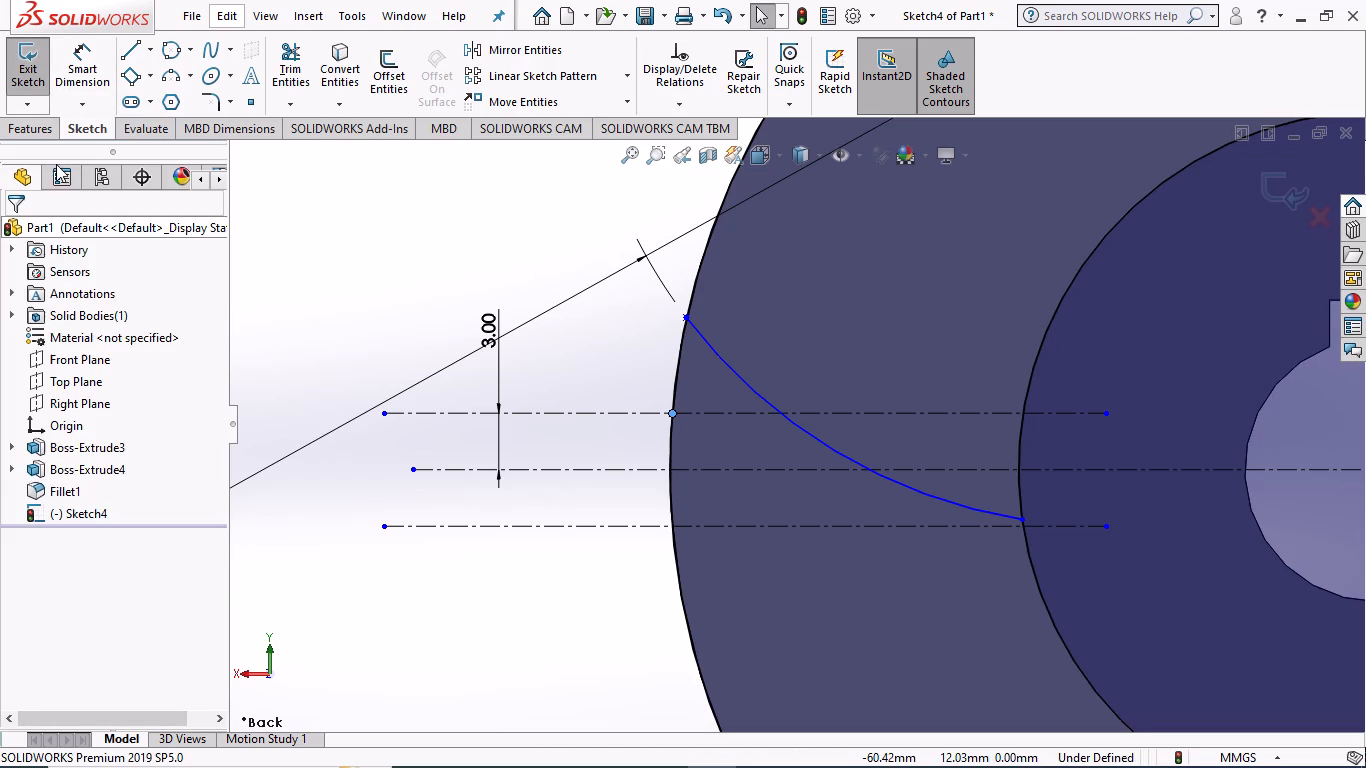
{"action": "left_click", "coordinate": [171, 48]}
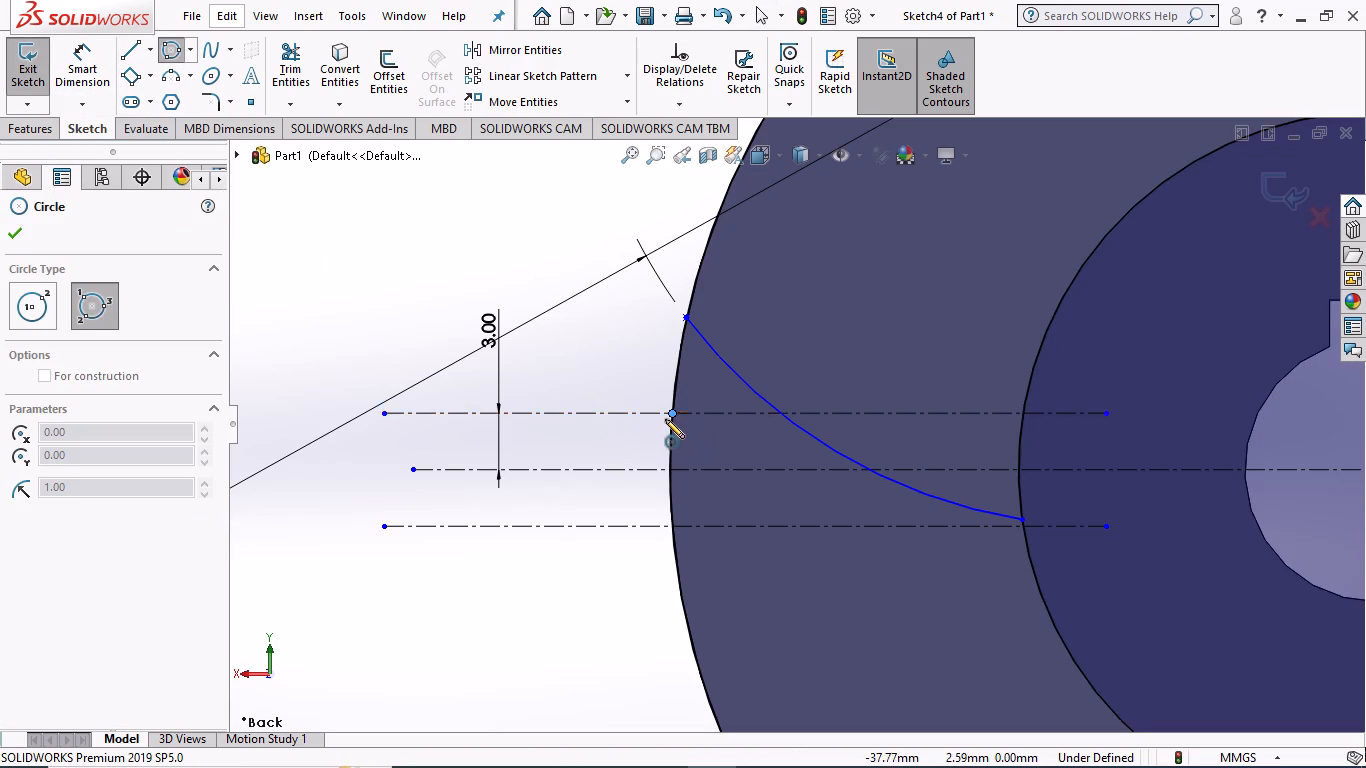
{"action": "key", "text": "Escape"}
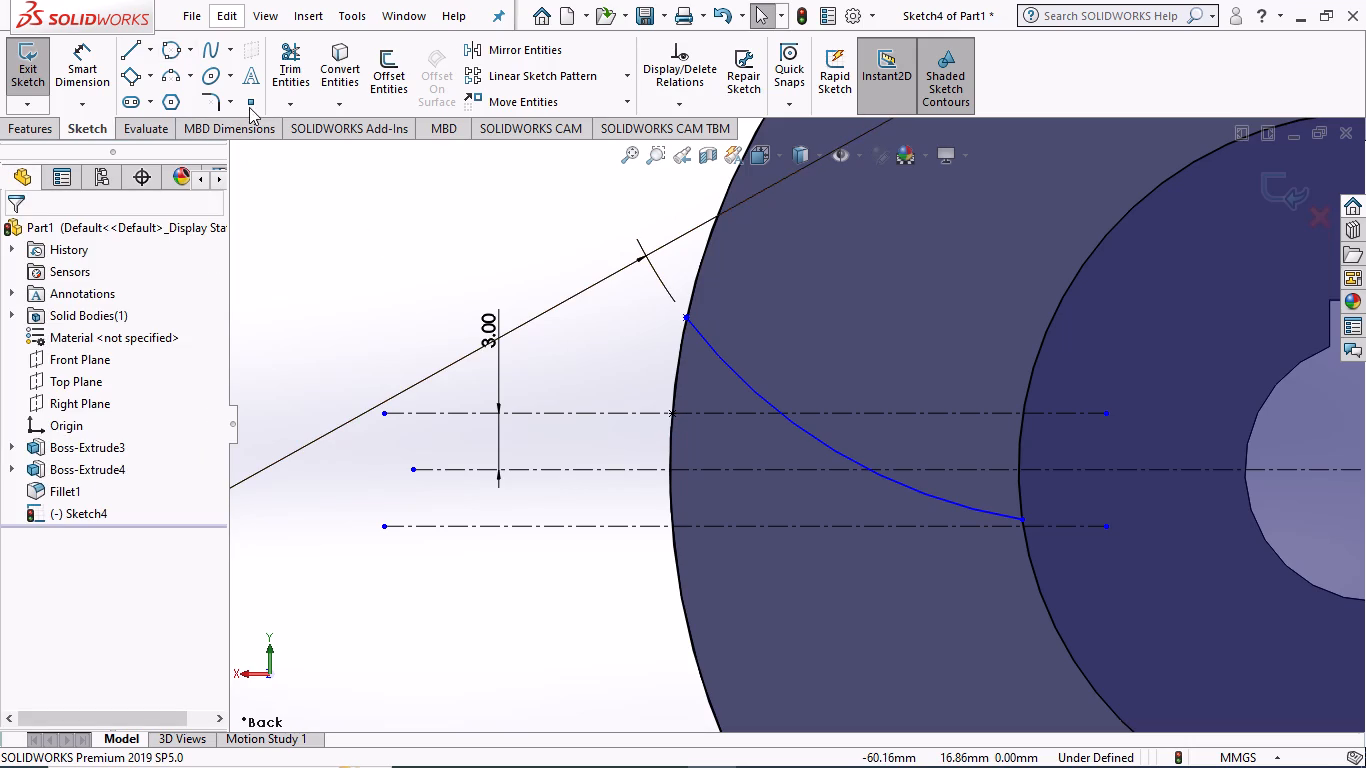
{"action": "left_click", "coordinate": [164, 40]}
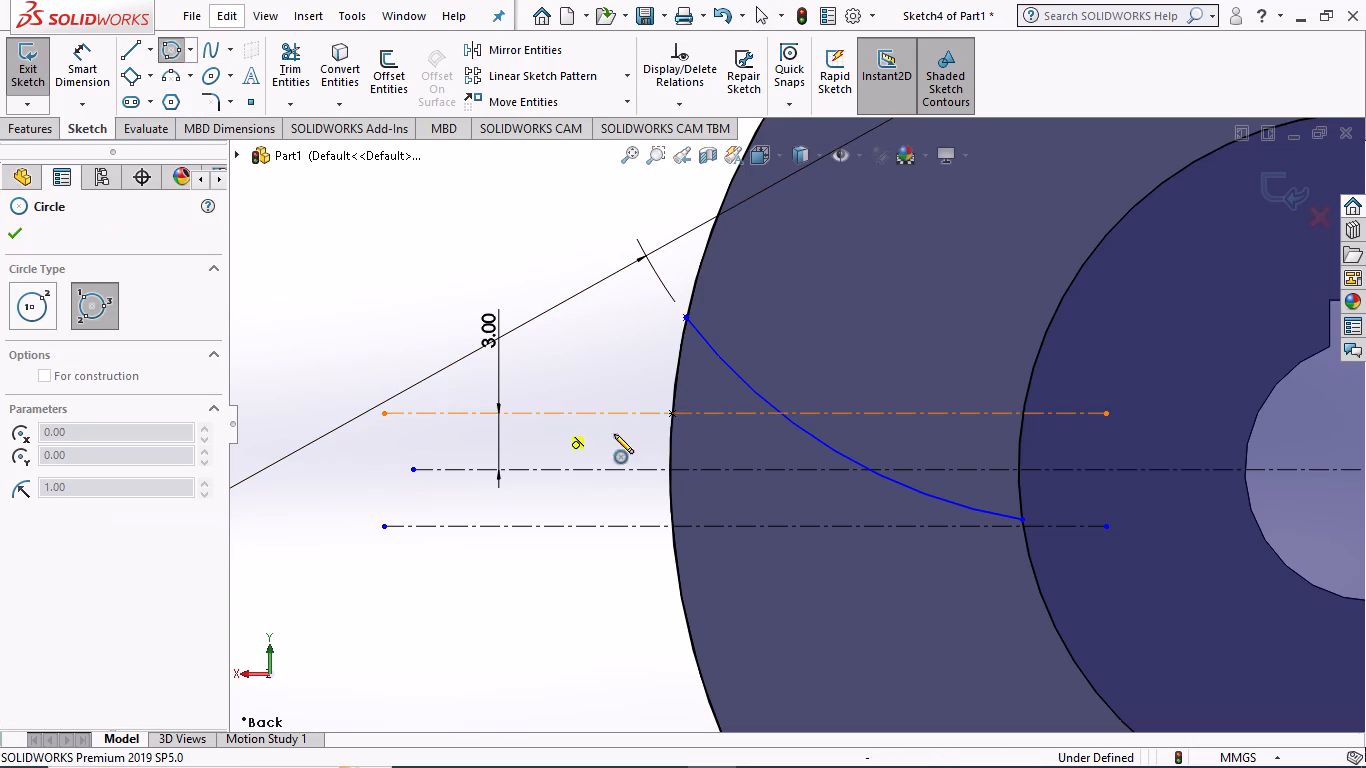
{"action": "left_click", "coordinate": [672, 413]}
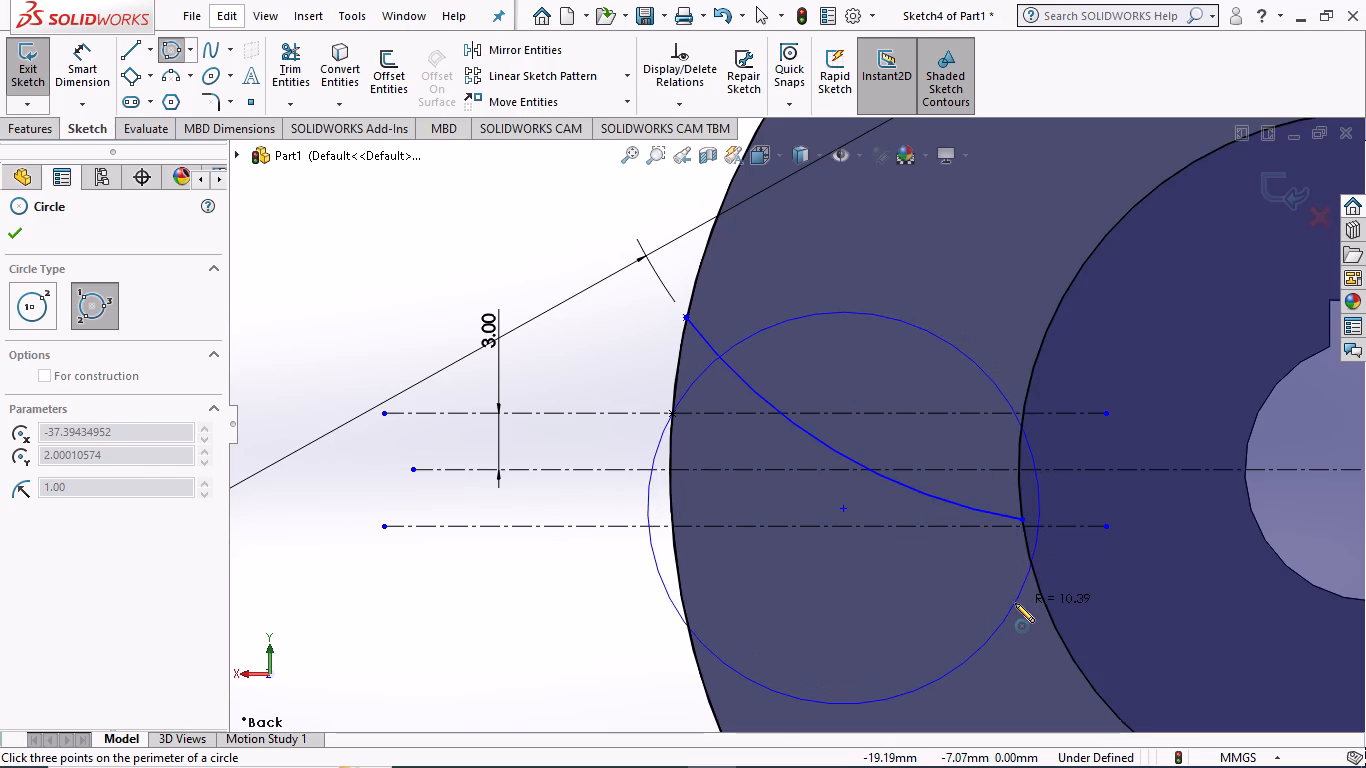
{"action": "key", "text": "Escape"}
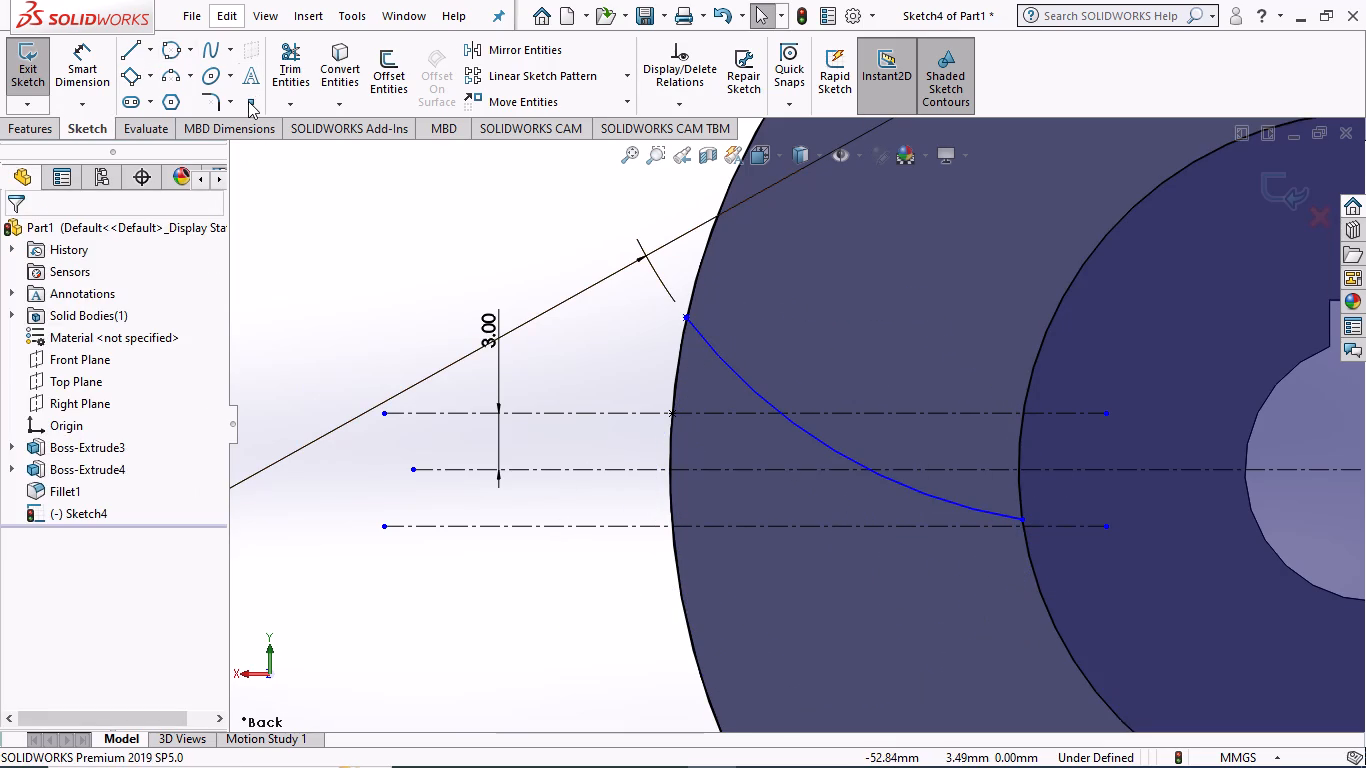
Place a sketch point directly below the arc's inner end, near the 38 mm circle, at about X -18.82, Y -5.8 mm.
{"action": "left_click", "coordinate": [248, 101]}
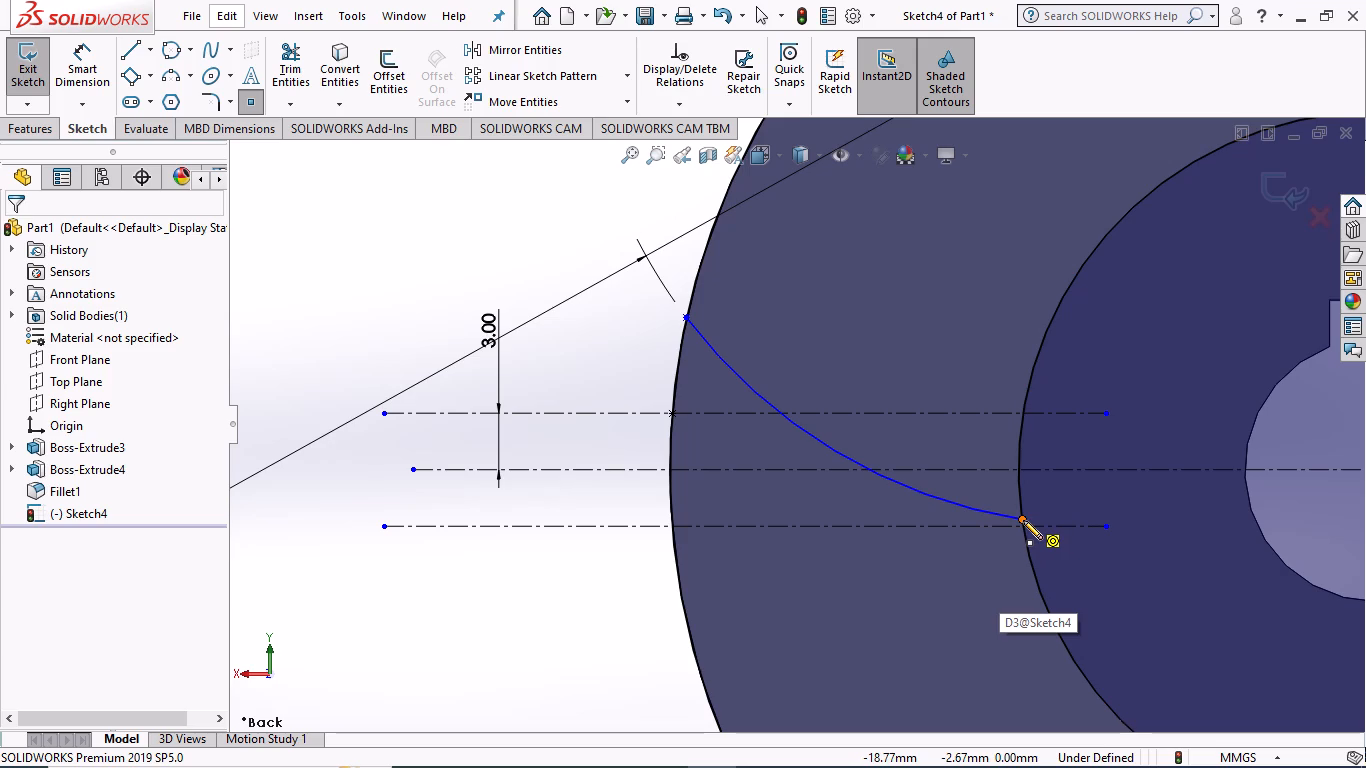
{"action": "left_click", "coordinate": [1020, 579]}
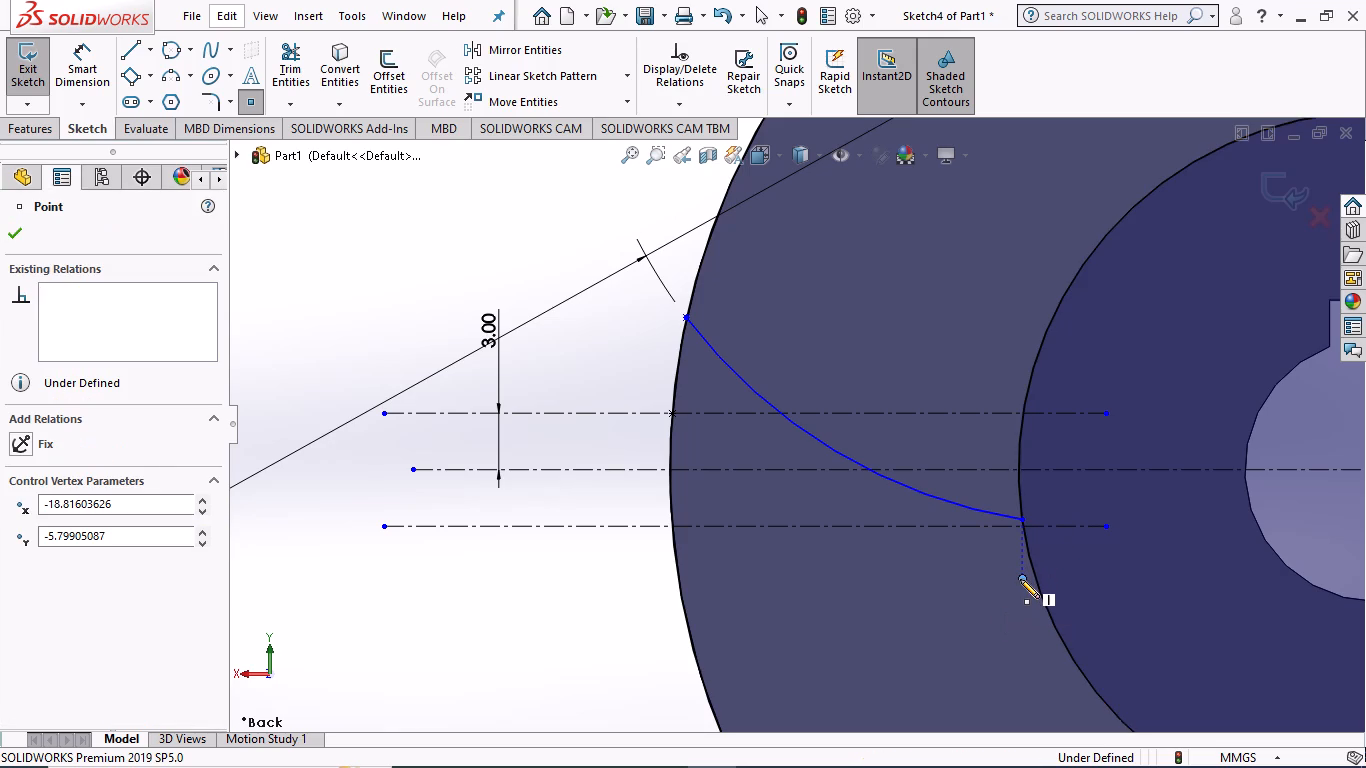
{"action": "key", "text": "Escape"}
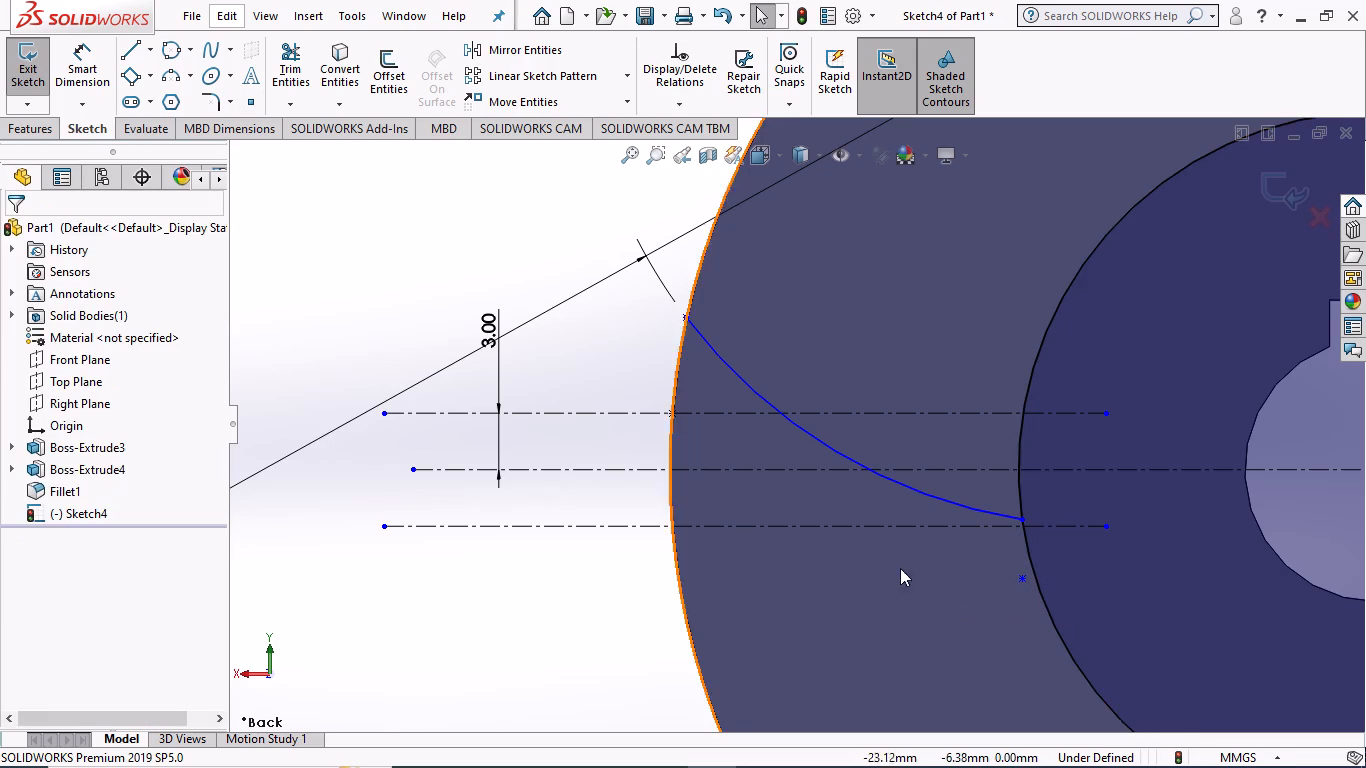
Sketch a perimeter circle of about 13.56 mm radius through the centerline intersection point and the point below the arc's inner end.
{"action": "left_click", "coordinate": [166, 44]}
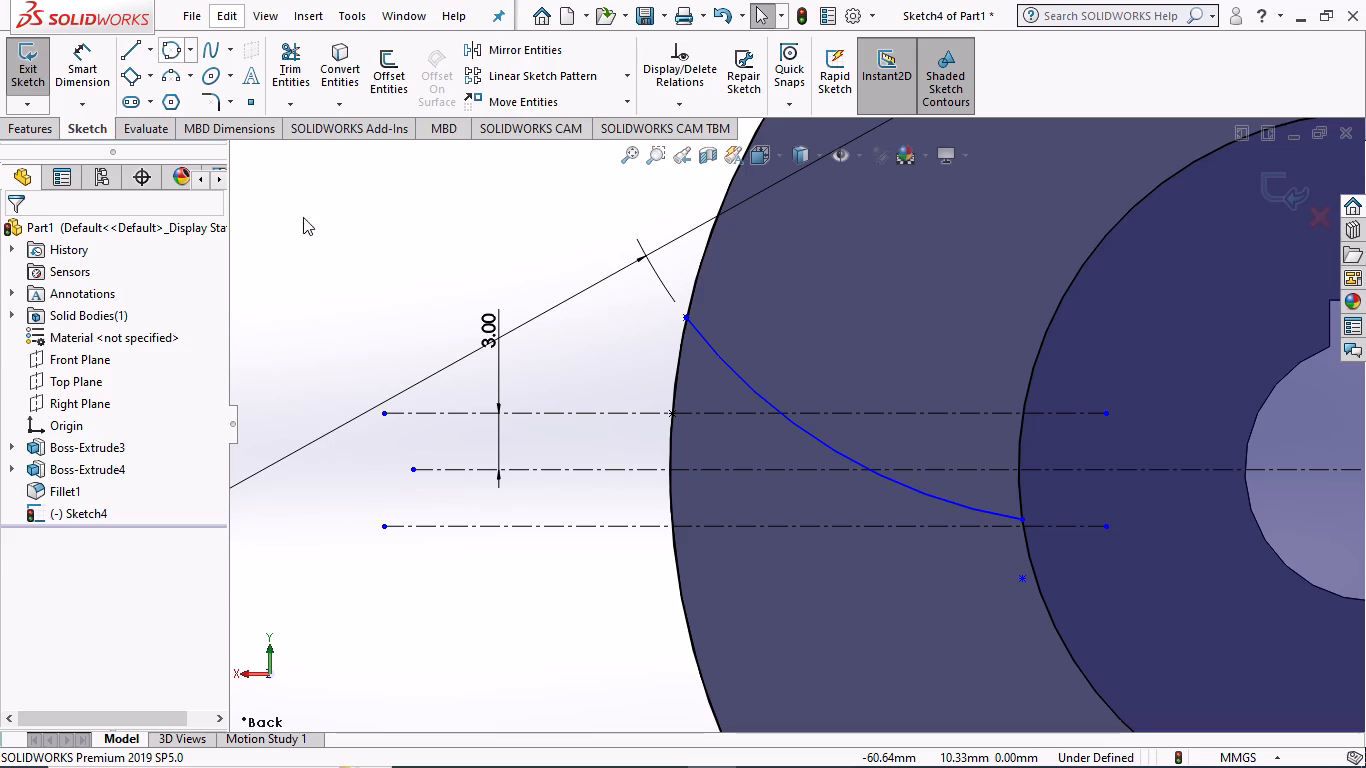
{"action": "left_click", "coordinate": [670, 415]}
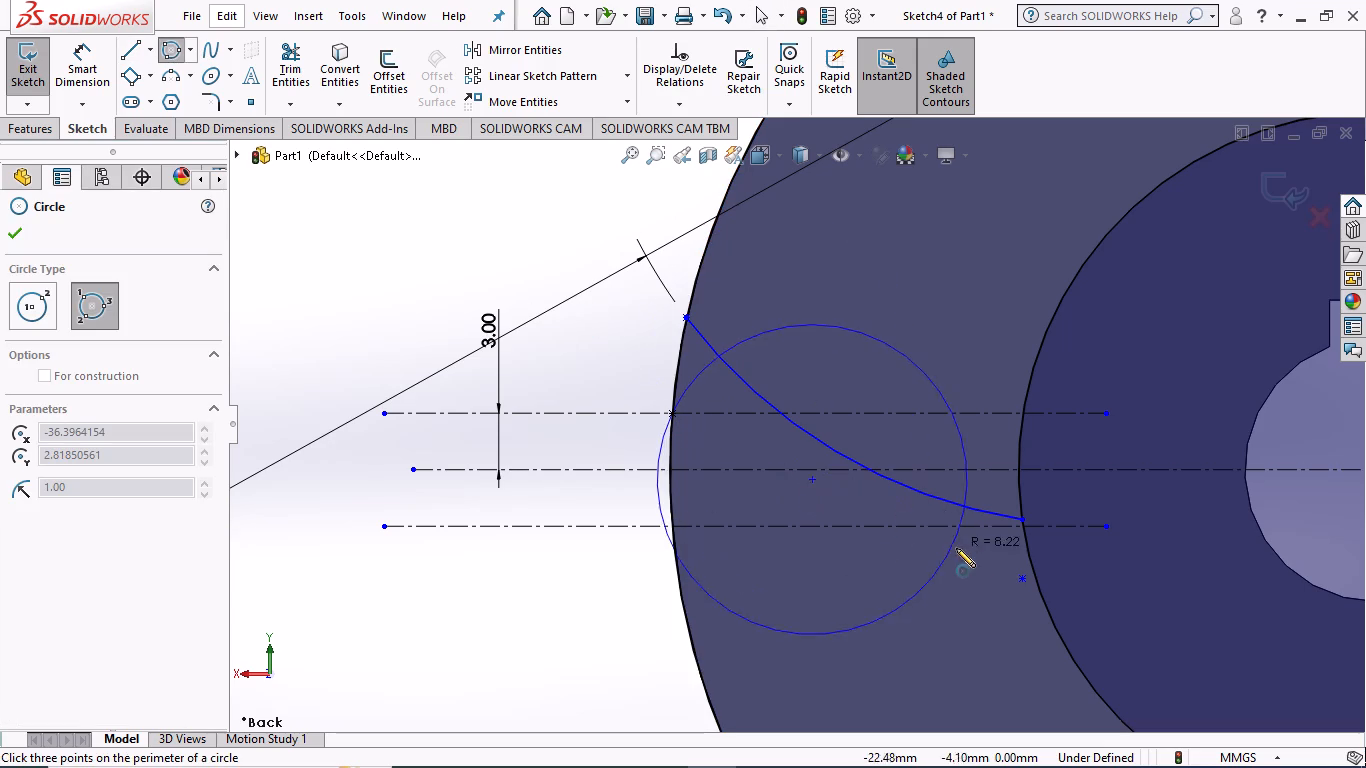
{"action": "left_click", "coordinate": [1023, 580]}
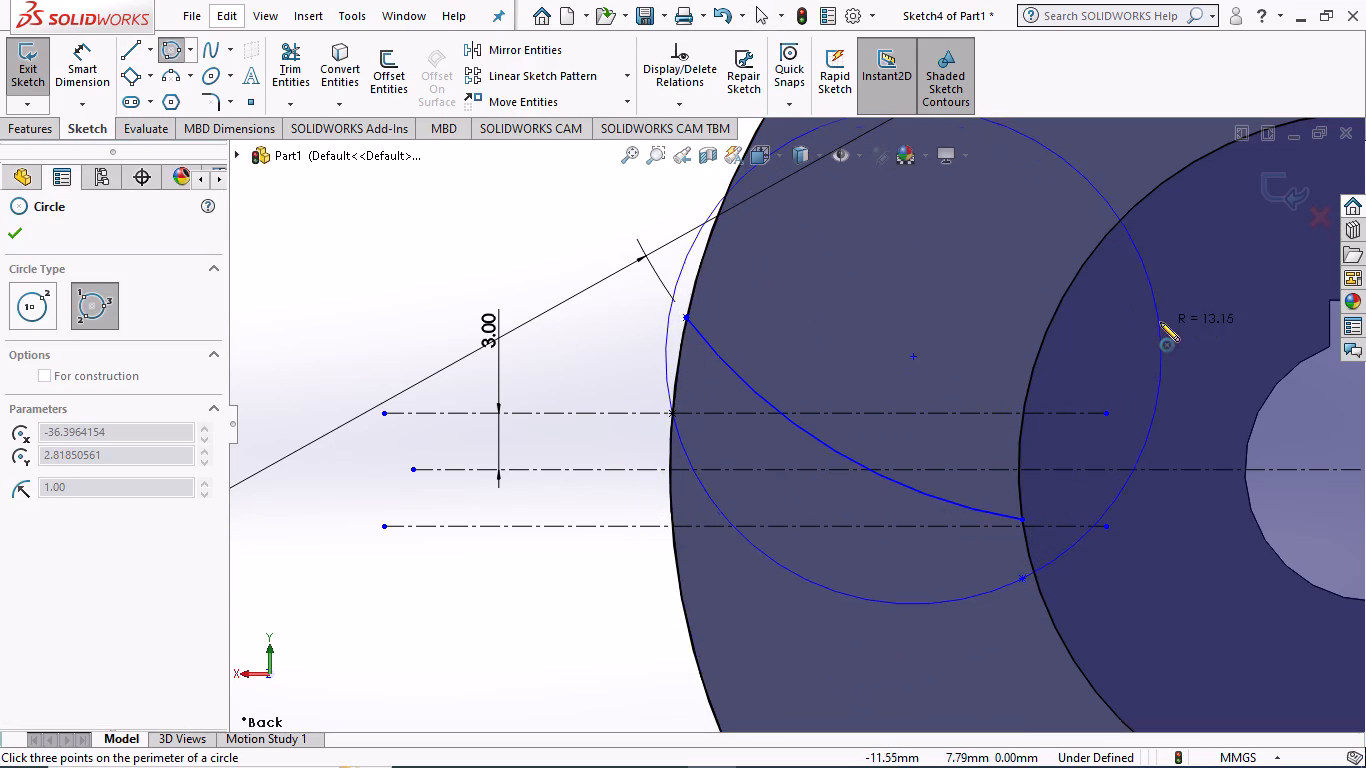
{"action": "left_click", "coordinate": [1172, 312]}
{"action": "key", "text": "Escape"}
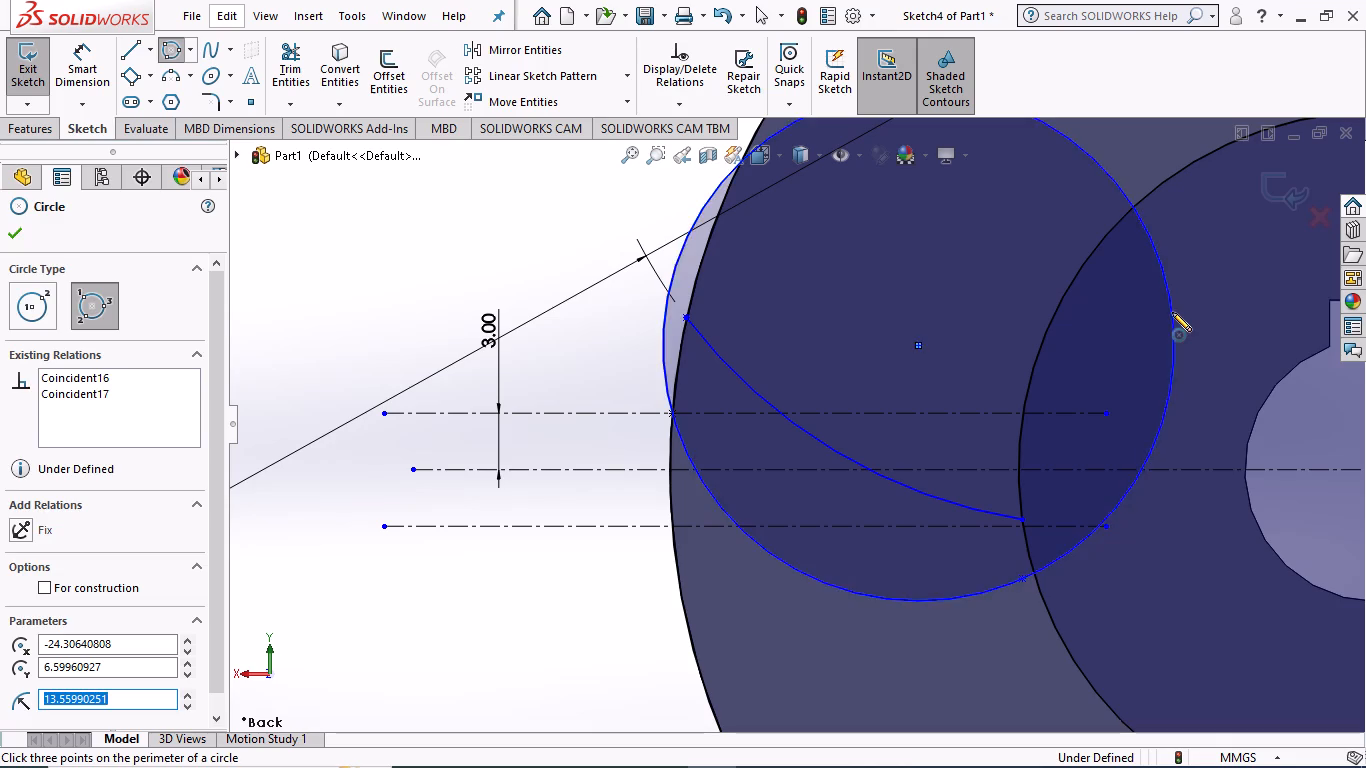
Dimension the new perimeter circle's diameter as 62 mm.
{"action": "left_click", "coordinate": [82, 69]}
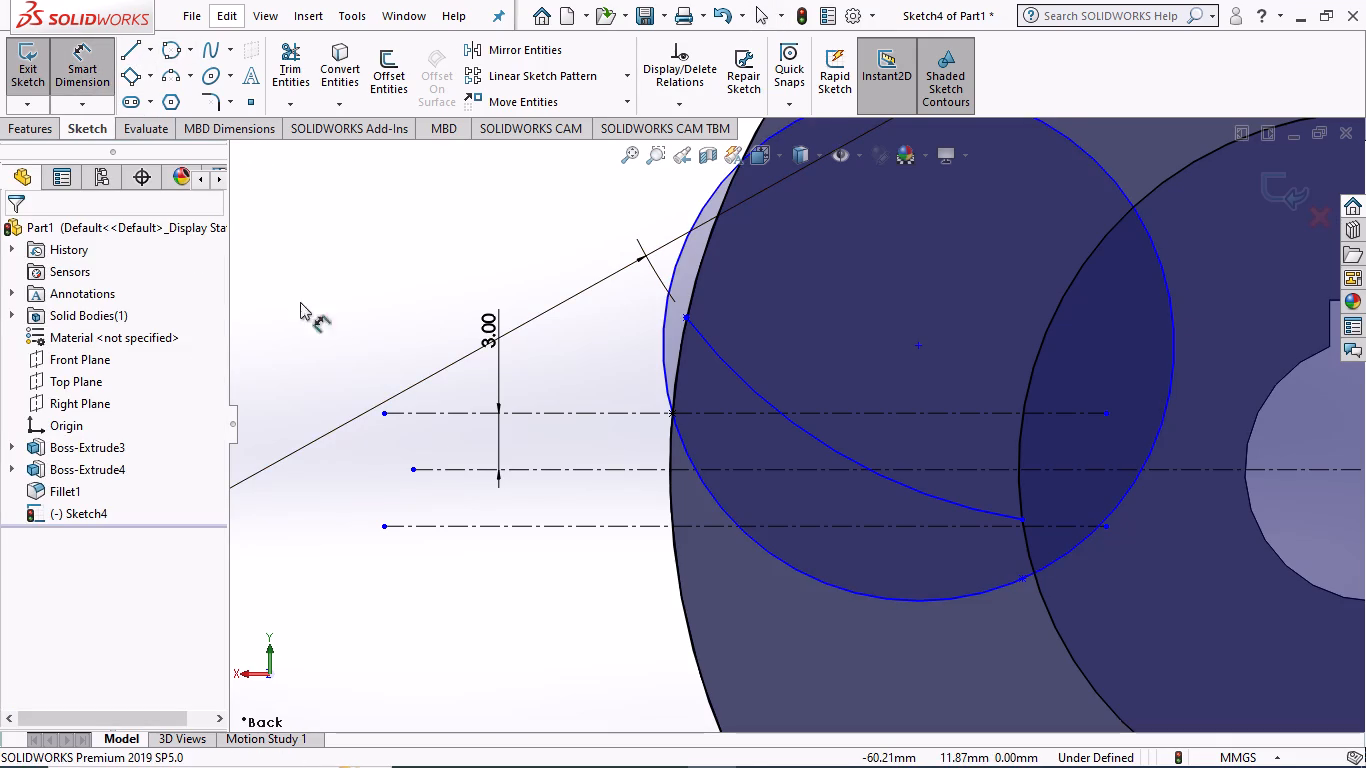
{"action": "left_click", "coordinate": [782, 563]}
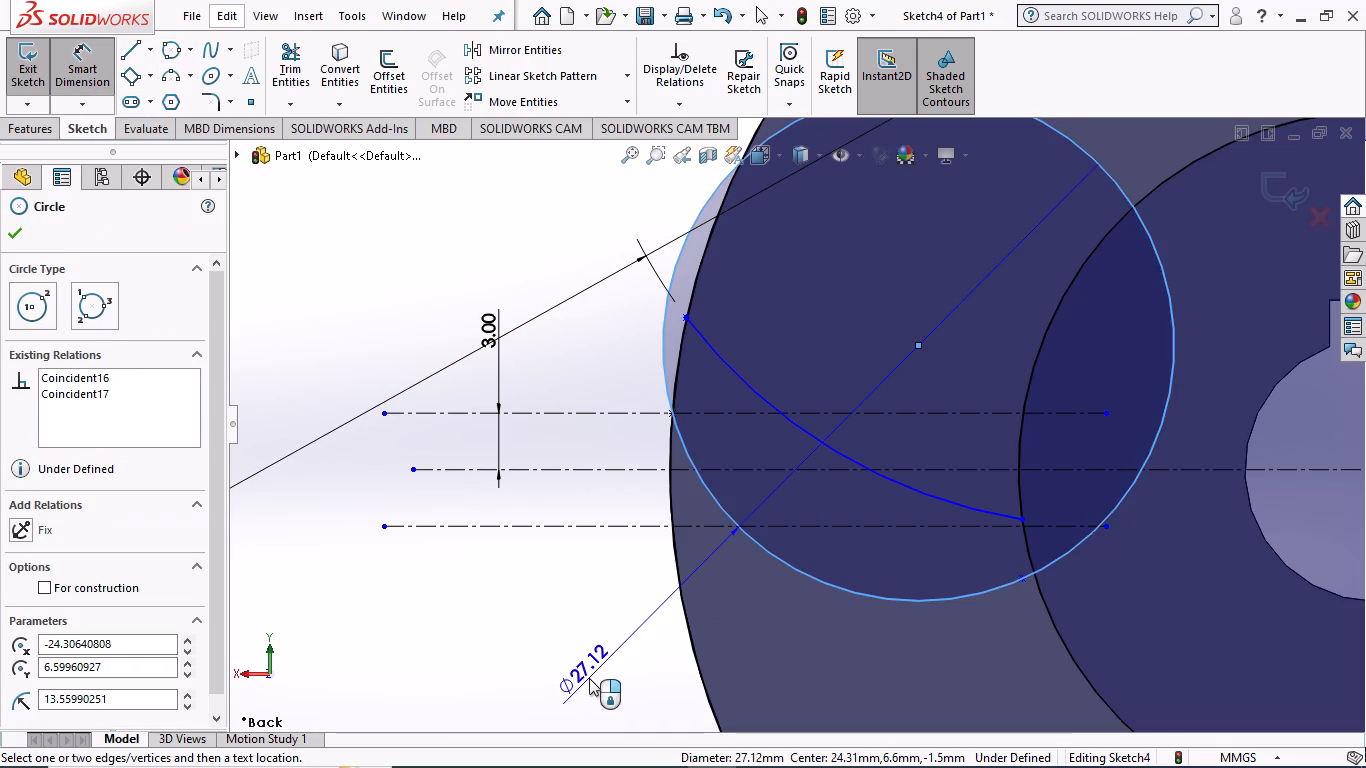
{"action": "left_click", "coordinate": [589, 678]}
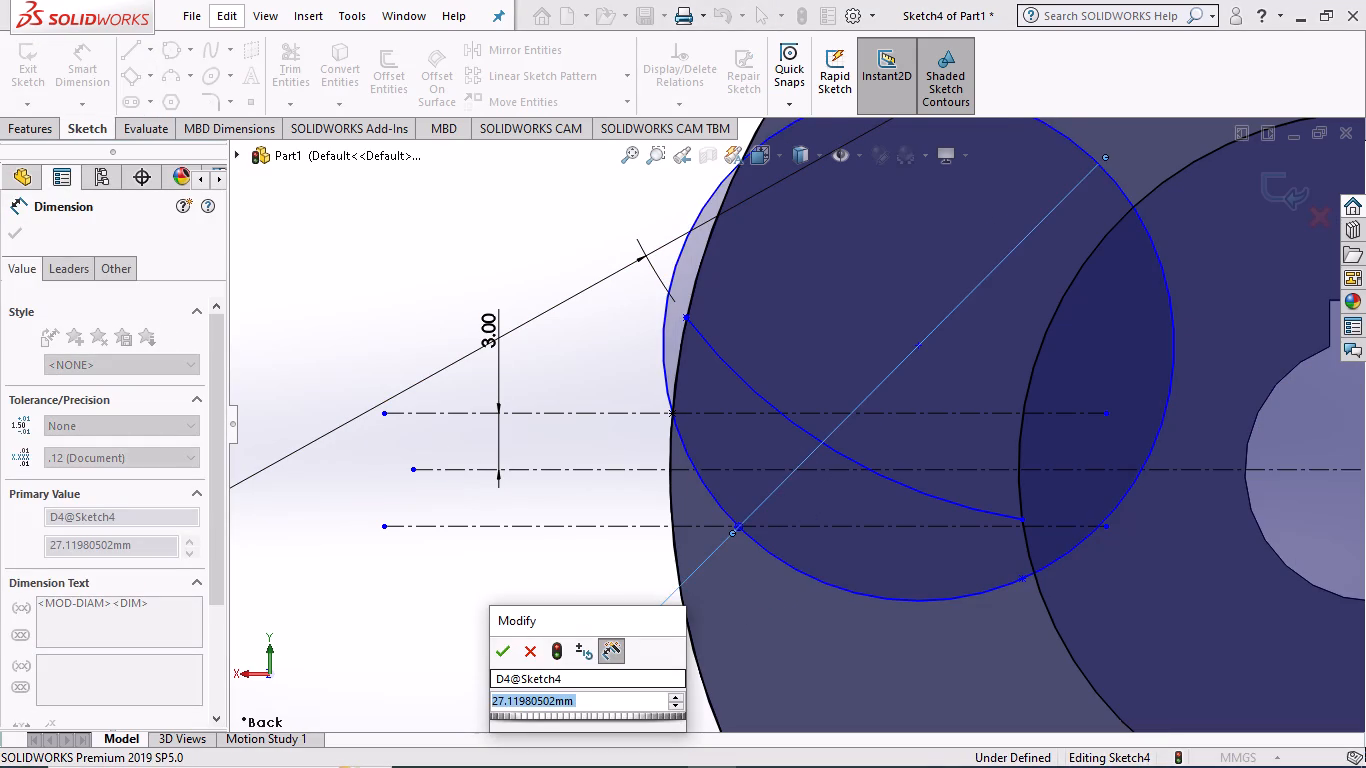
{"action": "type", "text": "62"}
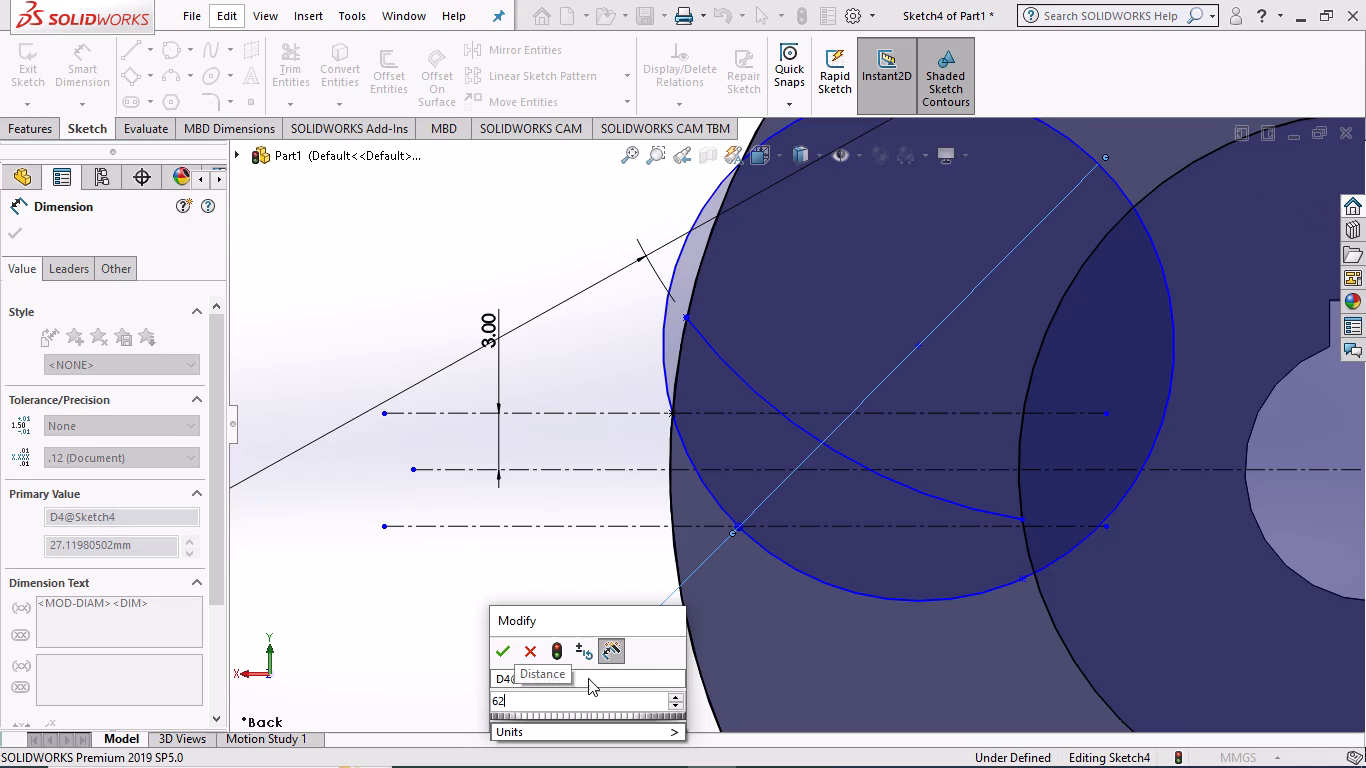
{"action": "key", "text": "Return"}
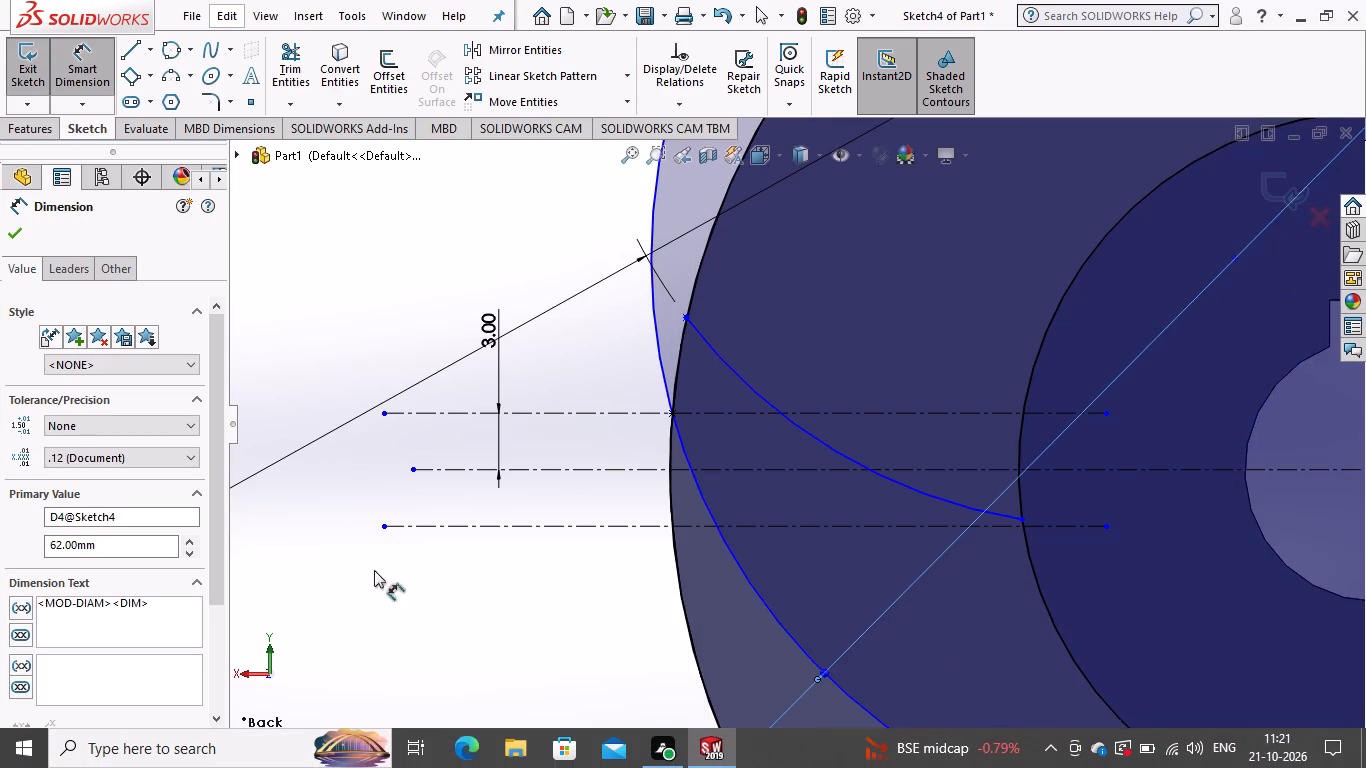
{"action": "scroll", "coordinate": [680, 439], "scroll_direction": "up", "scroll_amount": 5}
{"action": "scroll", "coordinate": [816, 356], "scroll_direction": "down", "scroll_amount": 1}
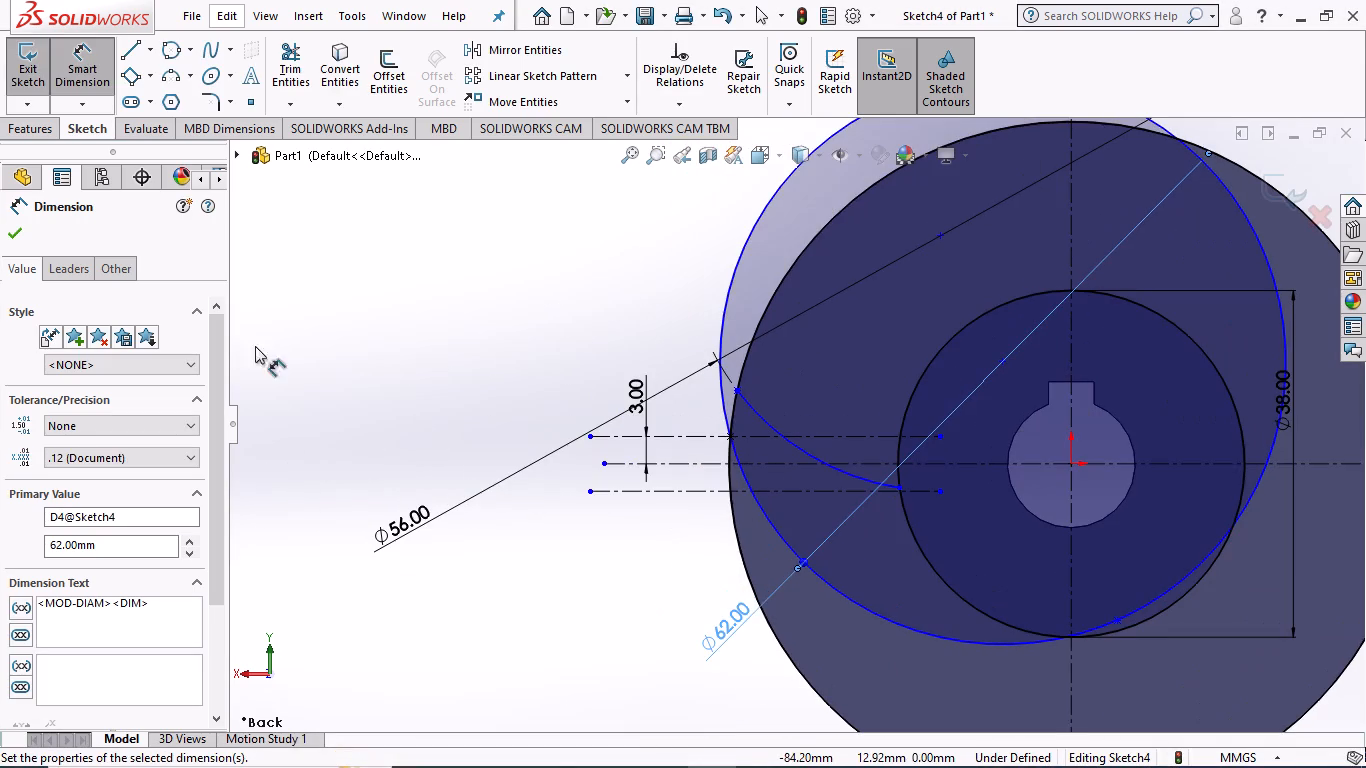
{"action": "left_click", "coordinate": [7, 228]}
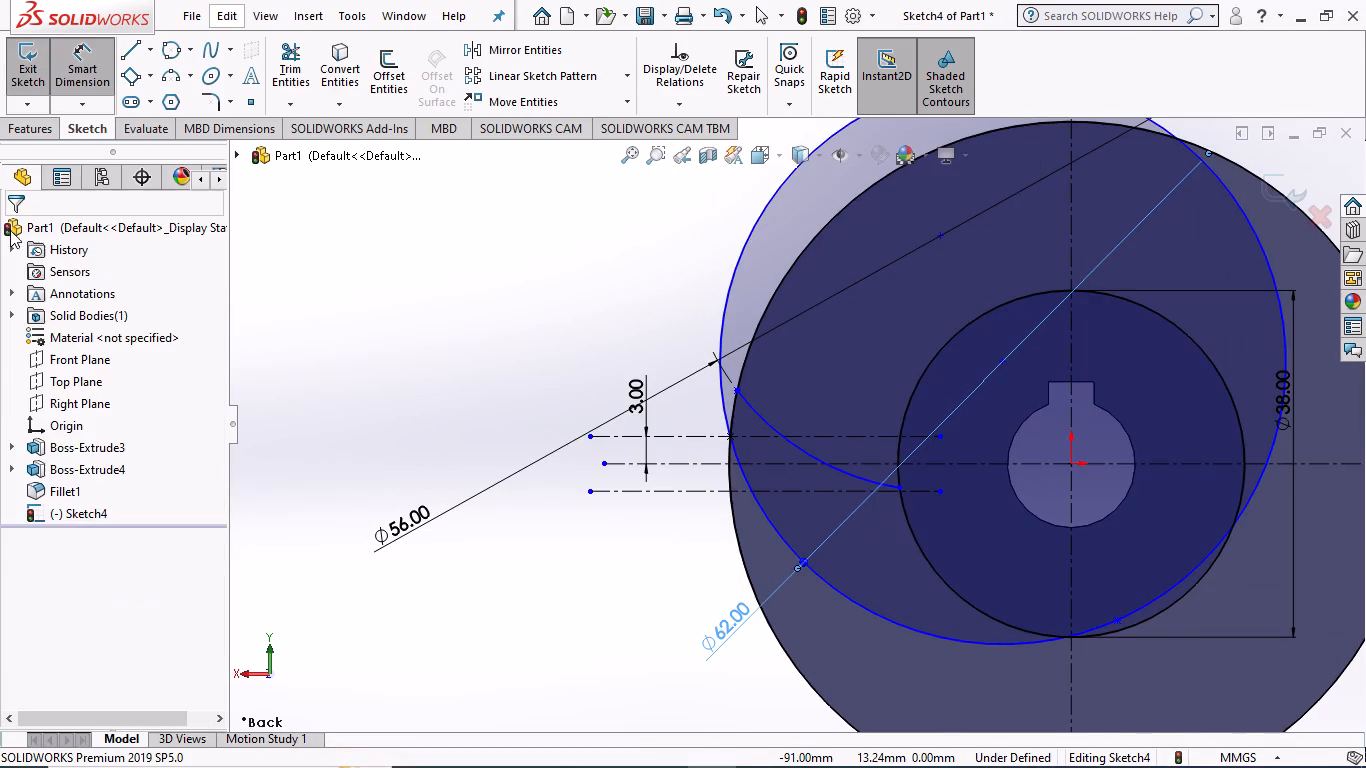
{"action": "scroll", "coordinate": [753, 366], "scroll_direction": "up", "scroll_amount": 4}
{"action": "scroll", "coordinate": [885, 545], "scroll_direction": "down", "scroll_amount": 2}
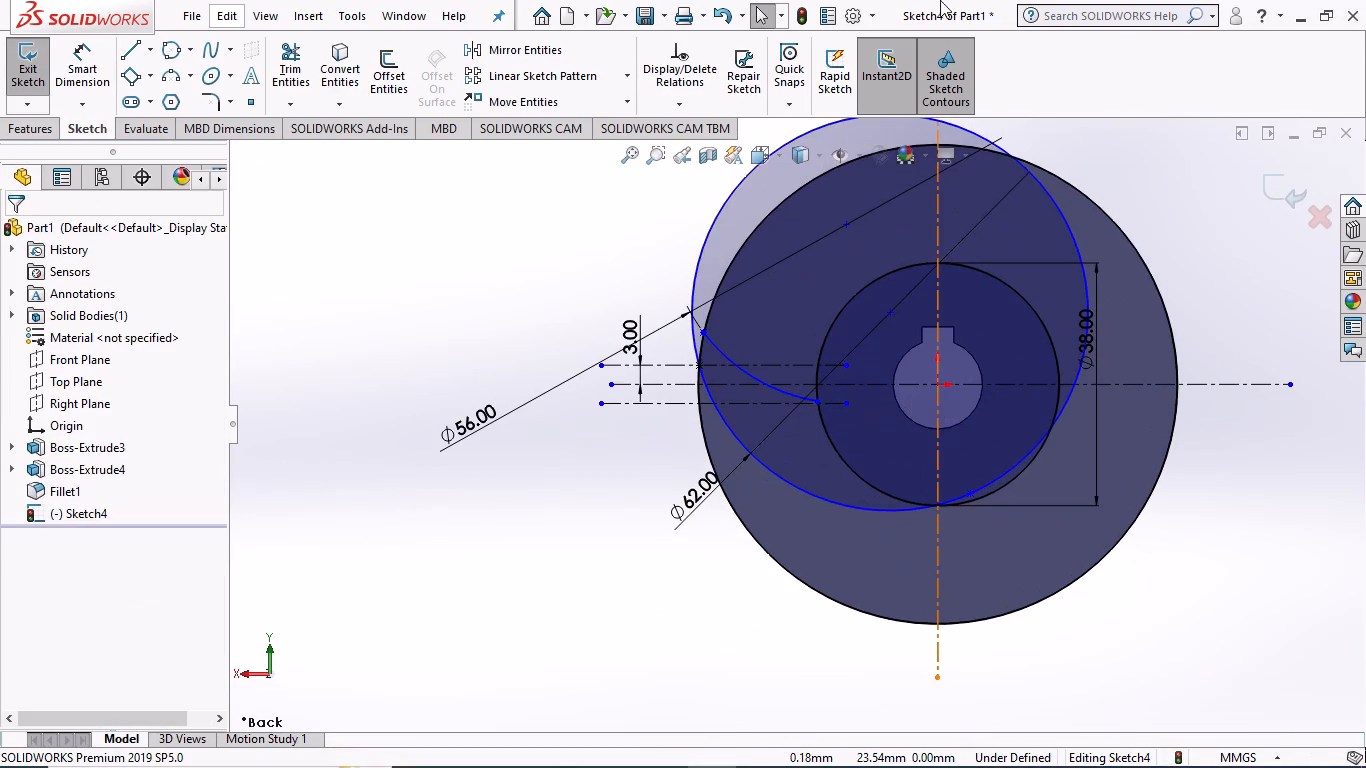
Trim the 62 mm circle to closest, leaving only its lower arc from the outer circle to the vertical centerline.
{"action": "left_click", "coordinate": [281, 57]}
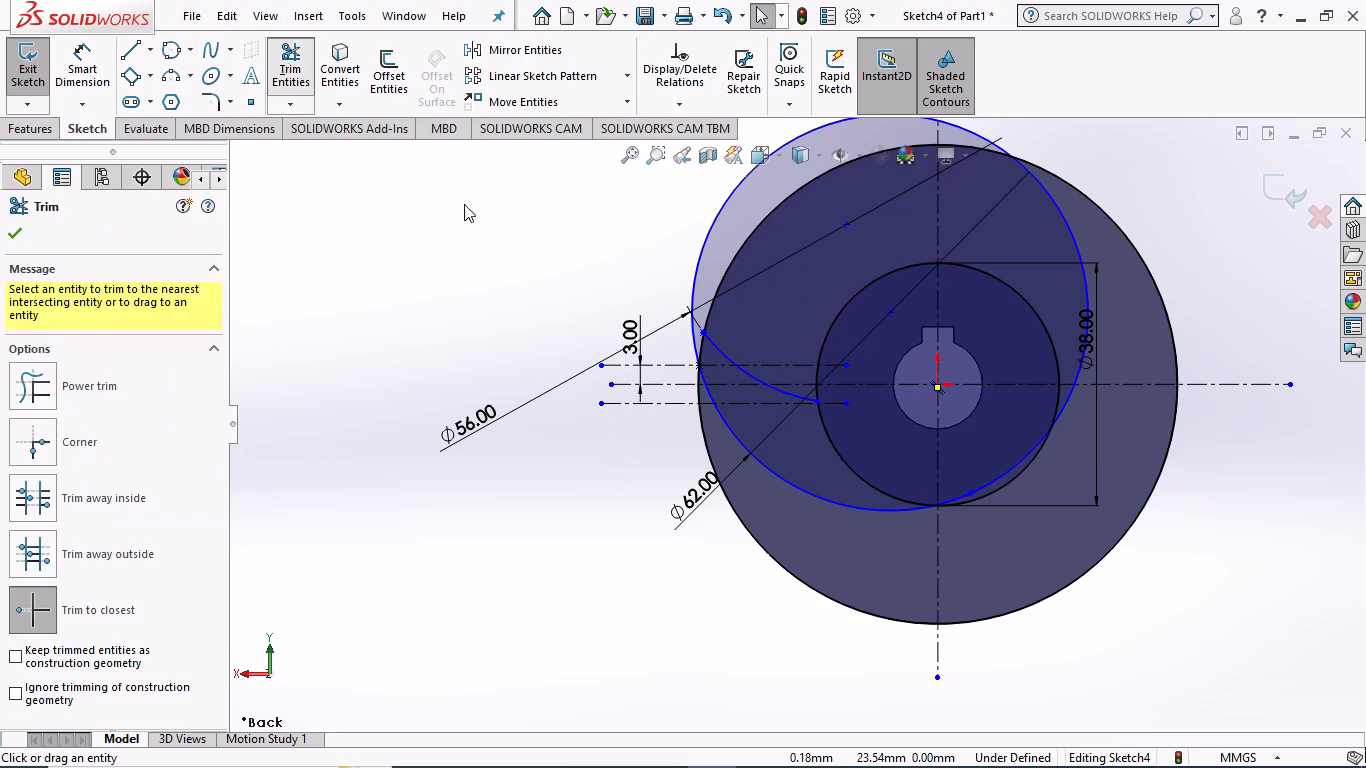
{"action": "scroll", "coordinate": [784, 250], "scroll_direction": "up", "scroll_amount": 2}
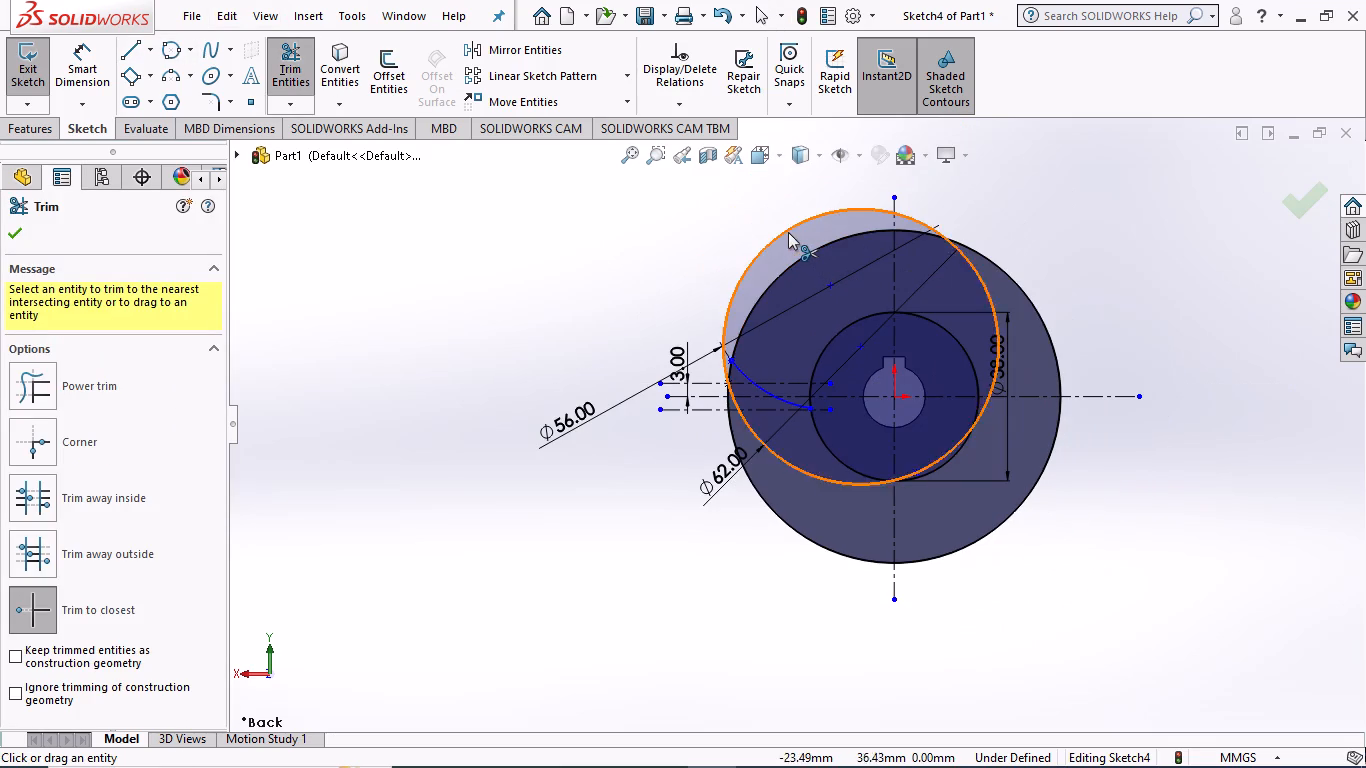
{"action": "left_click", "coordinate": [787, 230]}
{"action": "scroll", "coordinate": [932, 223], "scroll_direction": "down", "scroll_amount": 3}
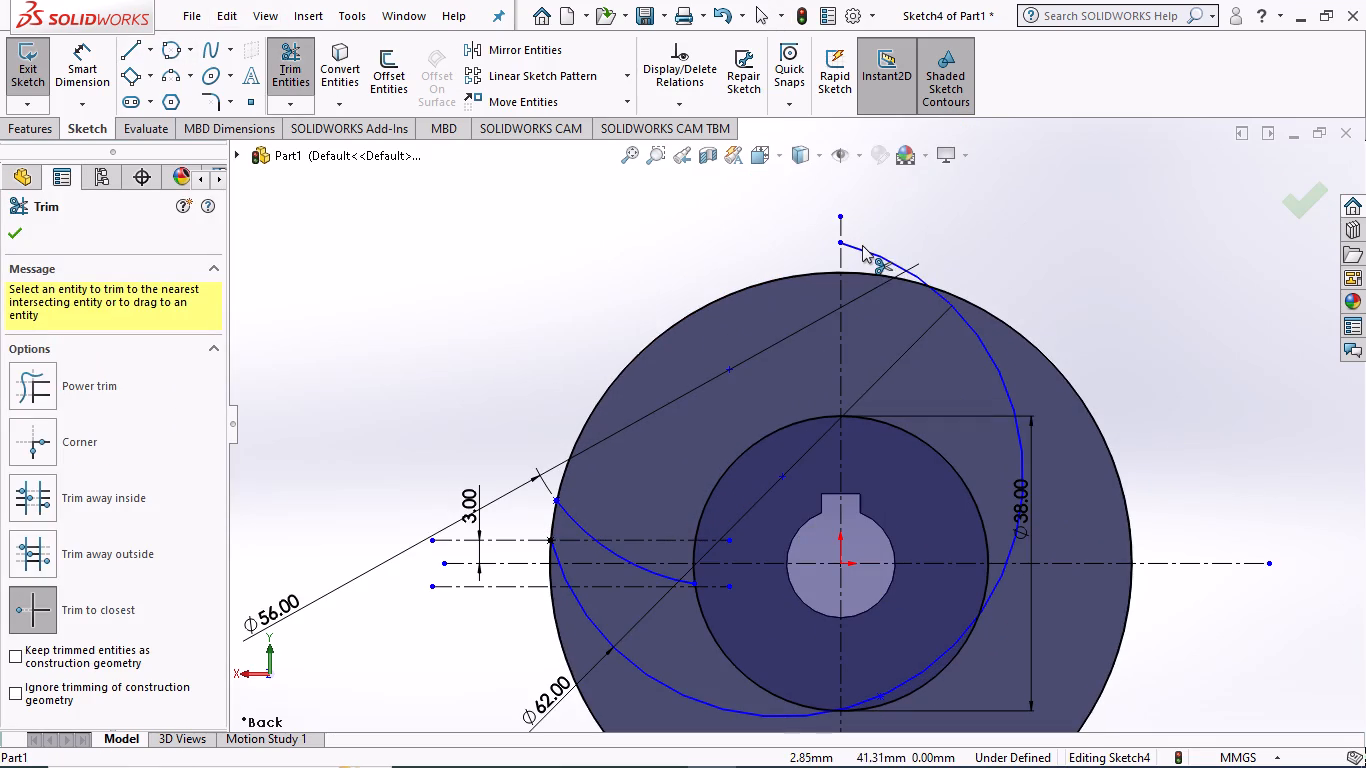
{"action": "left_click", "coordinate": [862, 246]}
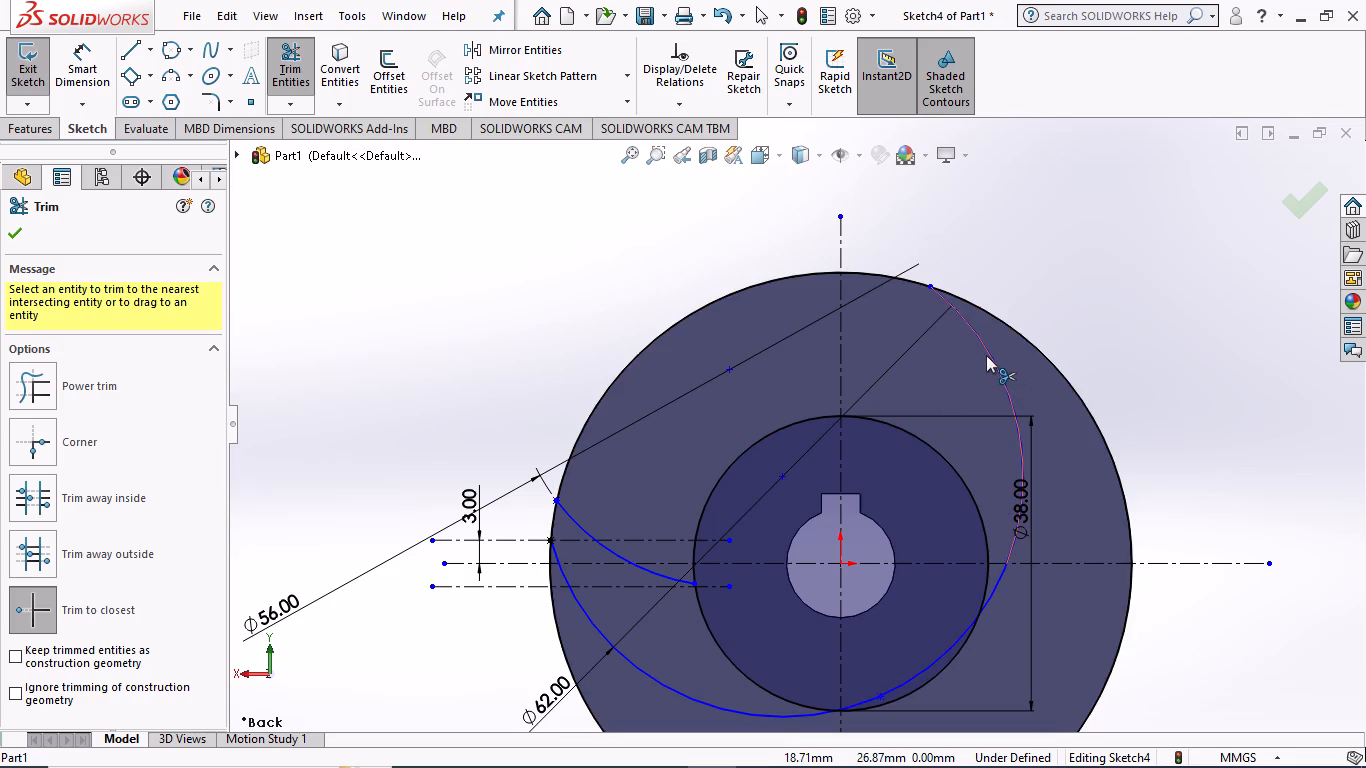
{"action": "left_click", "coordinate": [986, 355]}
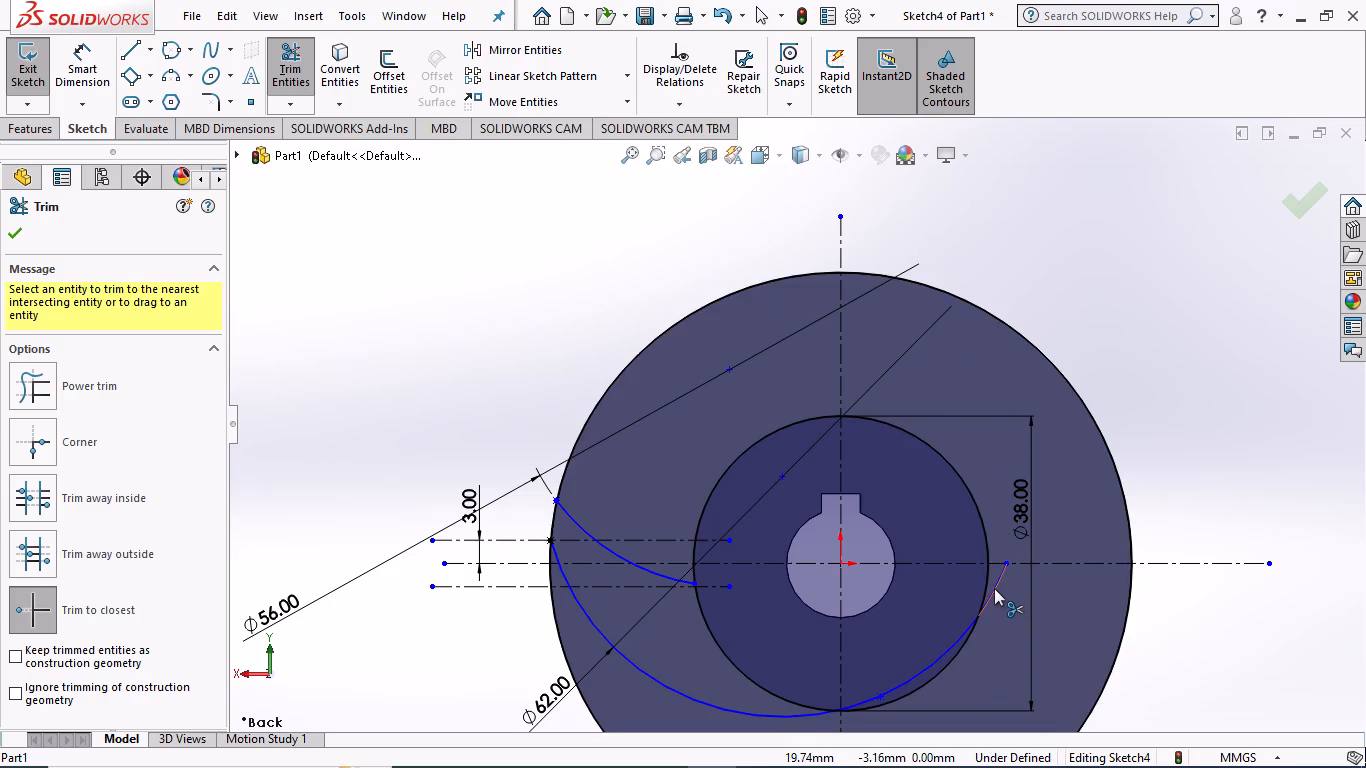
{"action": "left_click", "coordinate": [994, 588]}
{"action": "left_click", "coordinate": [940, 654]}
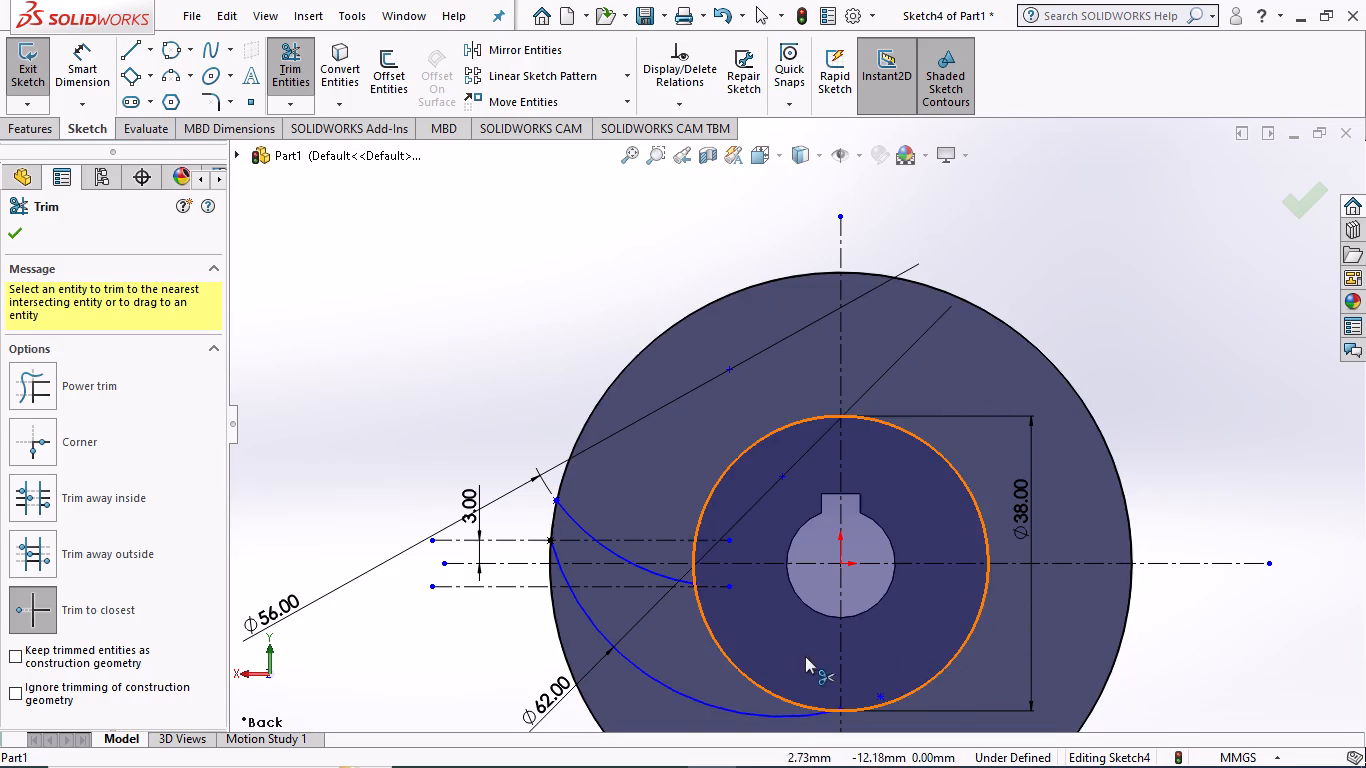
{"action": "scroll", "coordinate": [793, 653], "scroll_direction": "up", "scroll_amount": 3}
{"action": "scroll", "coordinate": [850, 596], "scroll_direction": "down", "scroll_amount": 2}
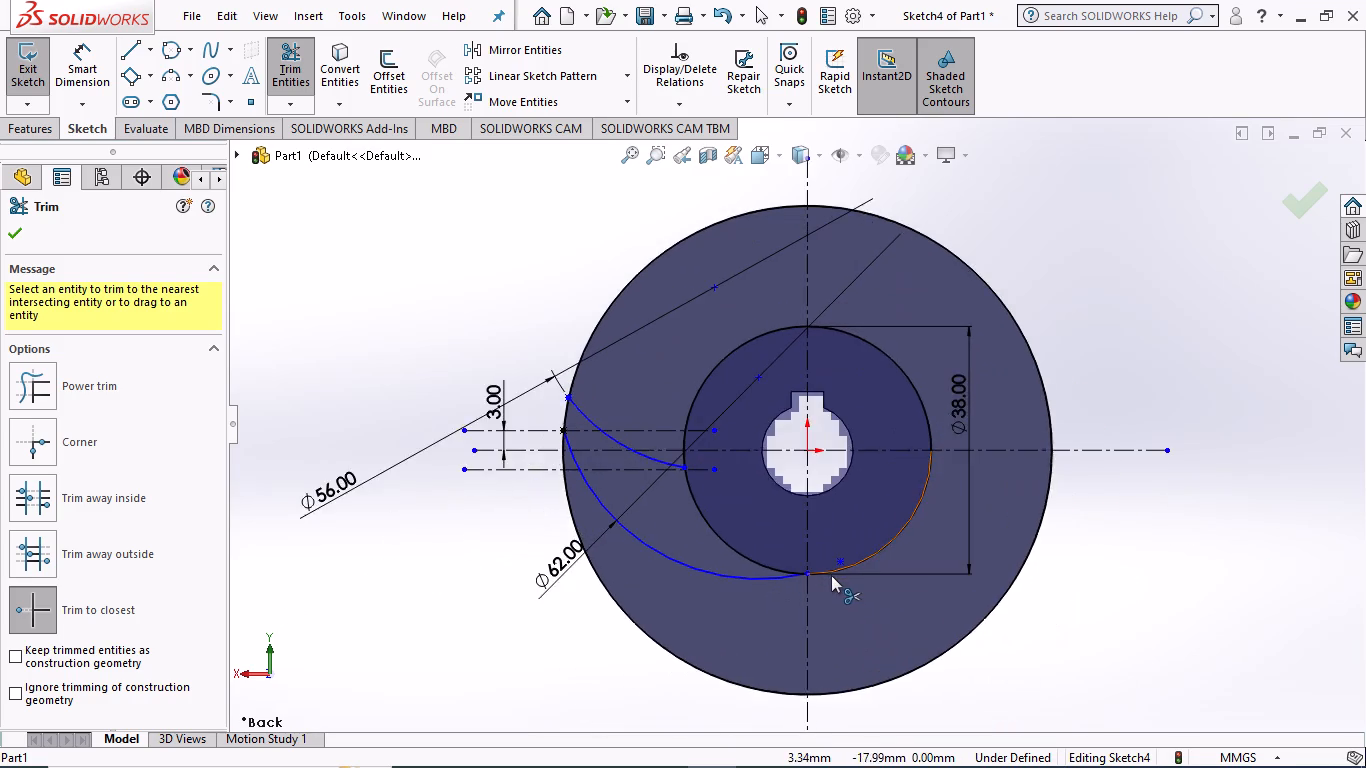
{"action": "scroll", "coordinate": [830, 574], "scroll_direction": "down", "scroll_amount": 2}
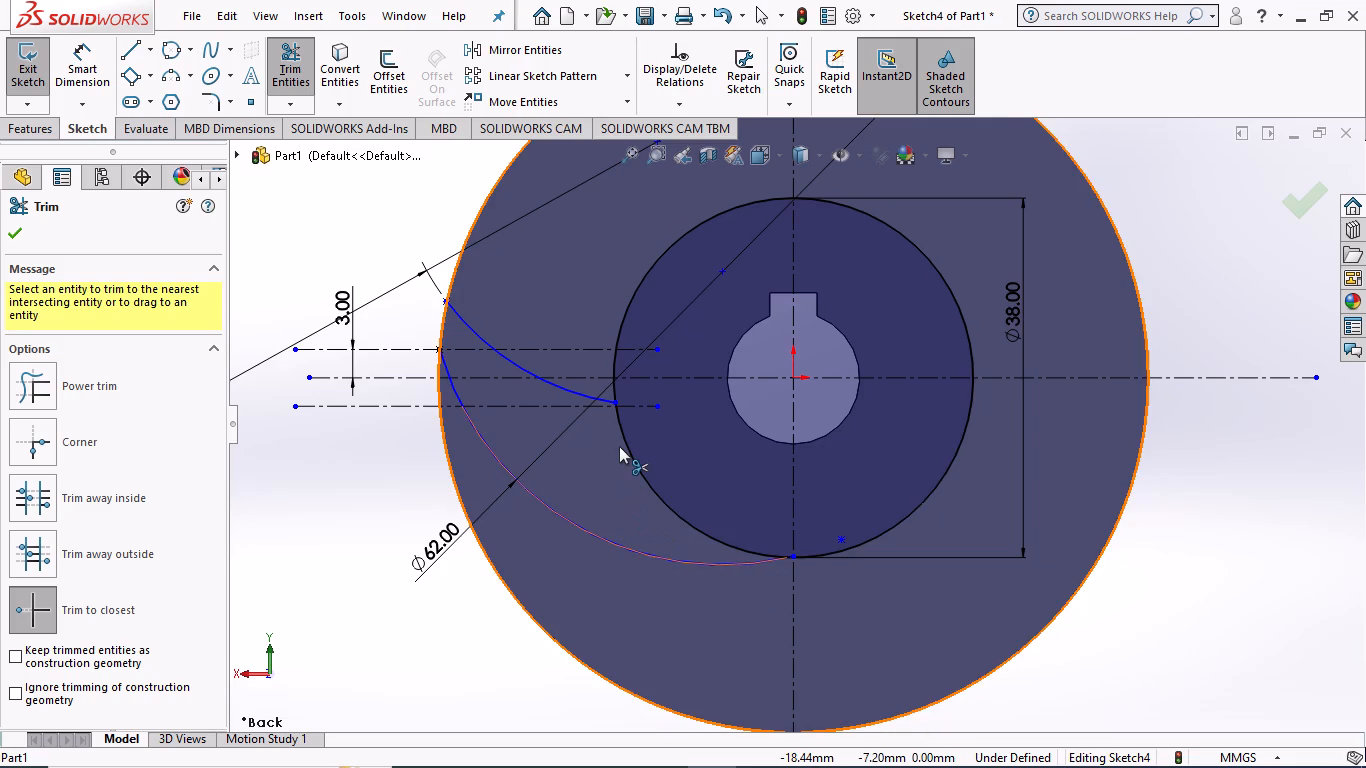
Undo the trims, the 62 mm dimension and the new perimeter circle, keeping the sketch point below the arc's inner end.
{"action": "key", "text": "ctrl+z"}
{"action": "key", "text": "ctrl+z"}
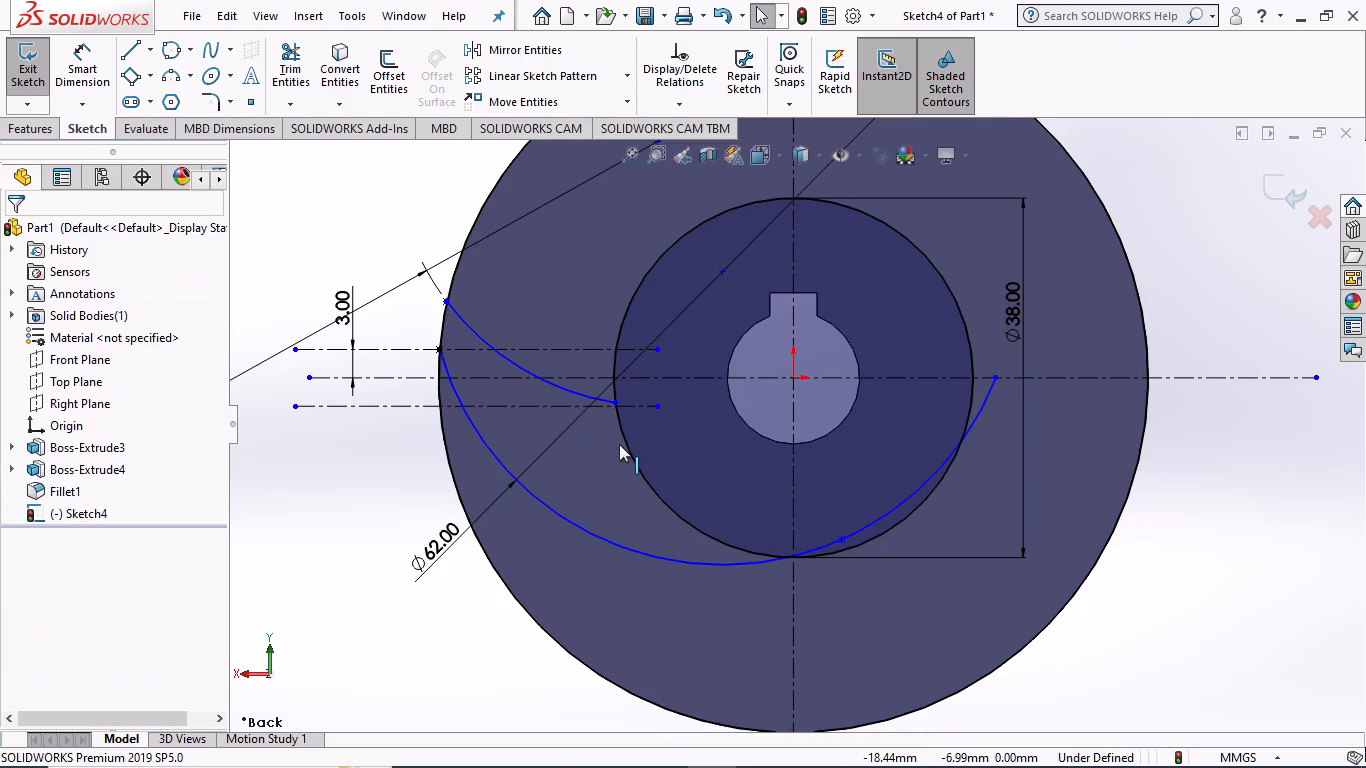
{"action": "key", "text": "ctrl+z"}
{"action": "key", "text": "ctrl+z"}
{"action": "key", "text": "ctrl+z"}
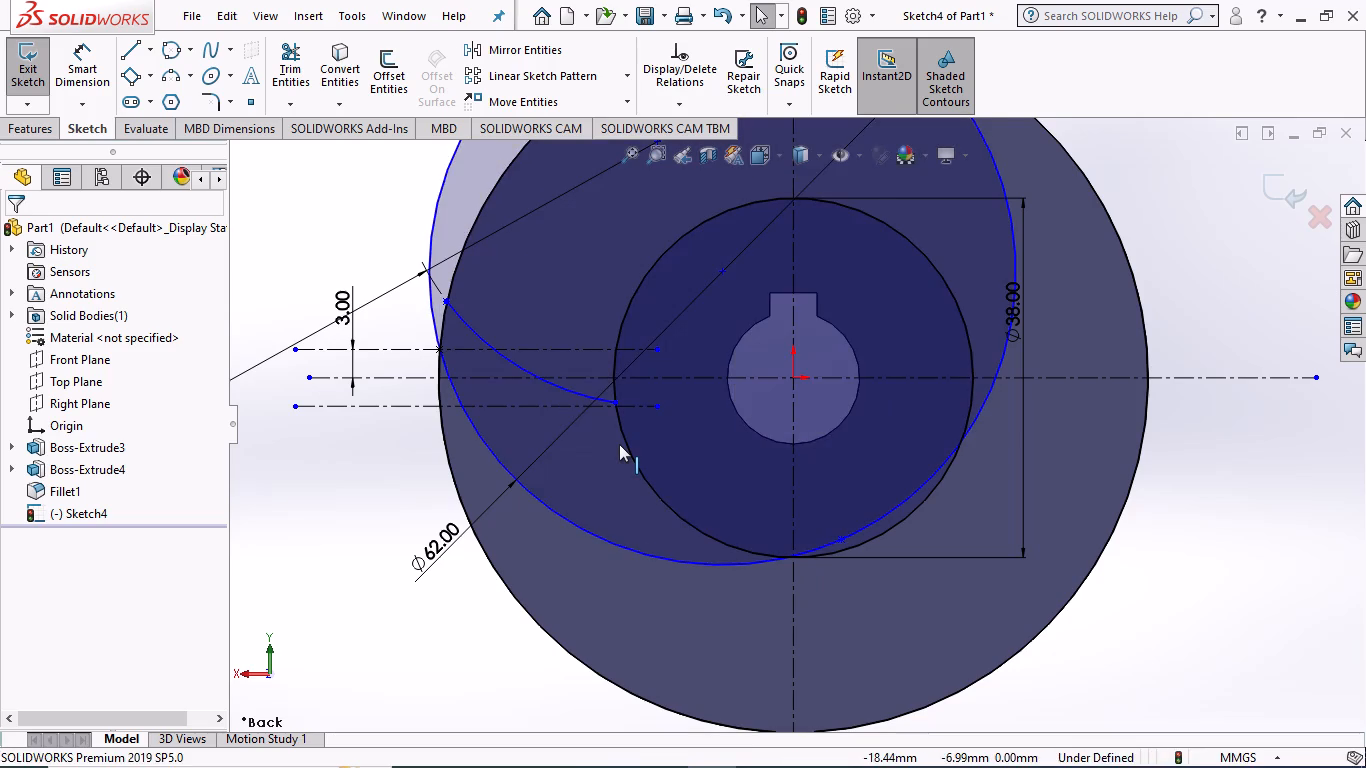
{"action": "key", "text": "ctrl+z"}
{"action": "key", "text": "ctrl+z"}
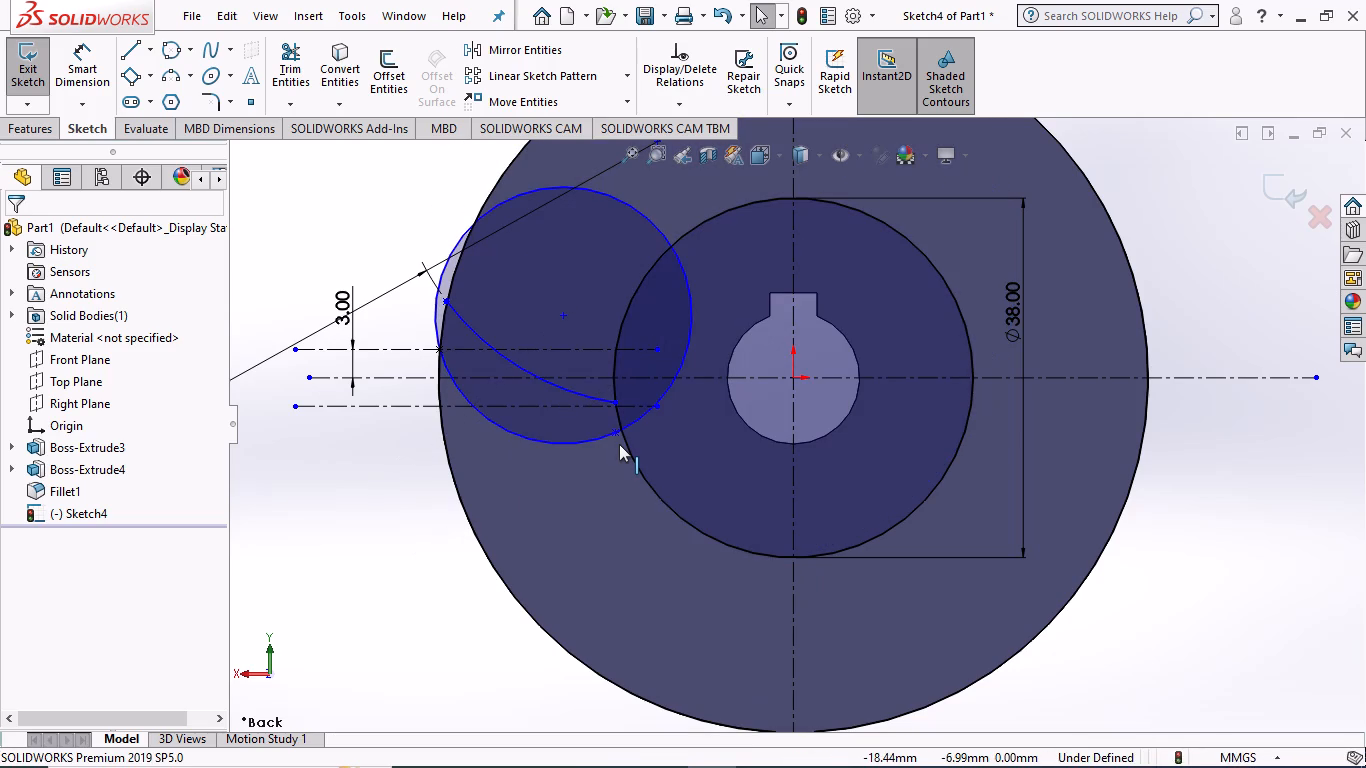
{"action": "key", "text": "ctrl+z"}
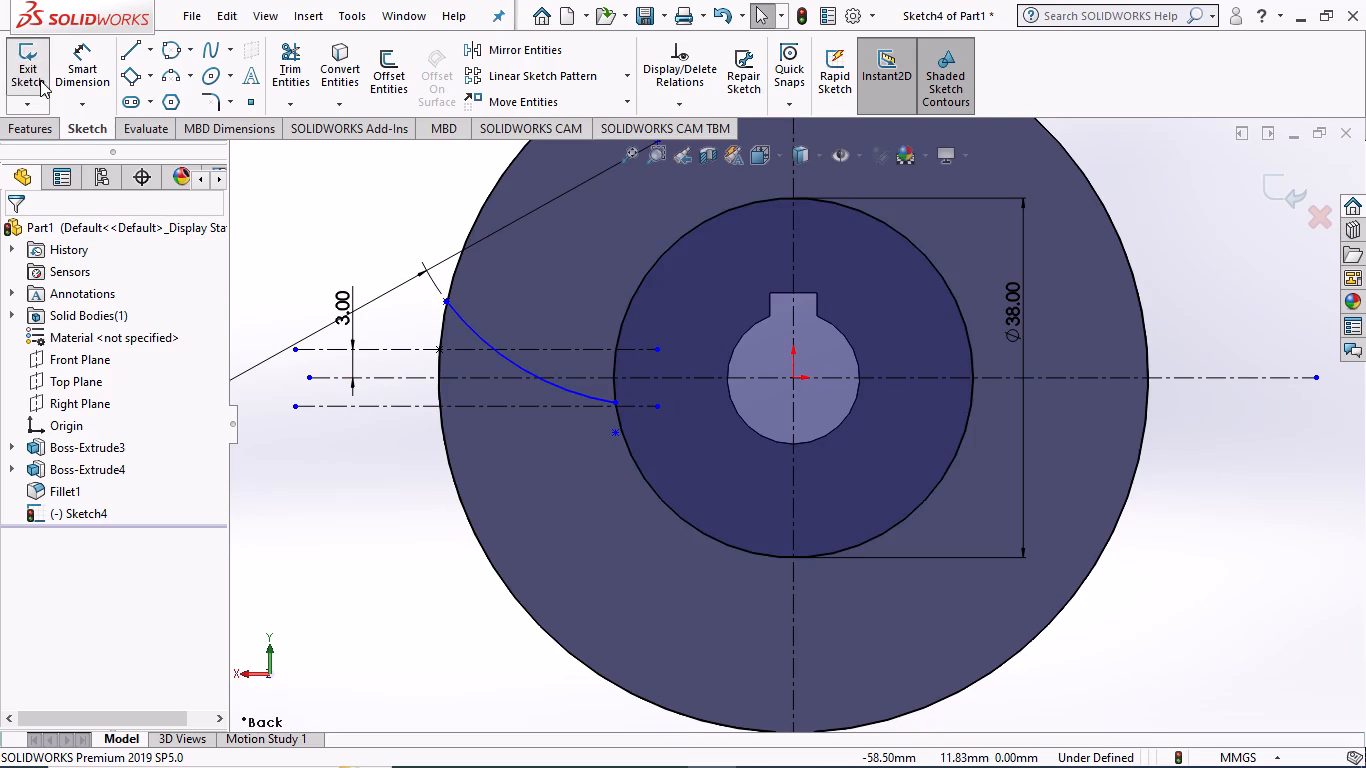
Dimension the vertical distance from the arc's outer end to the upper centerline's intersection point on the outer circle as 3 mm.
{"action": "left_click", "coordinate": [75, 74]}
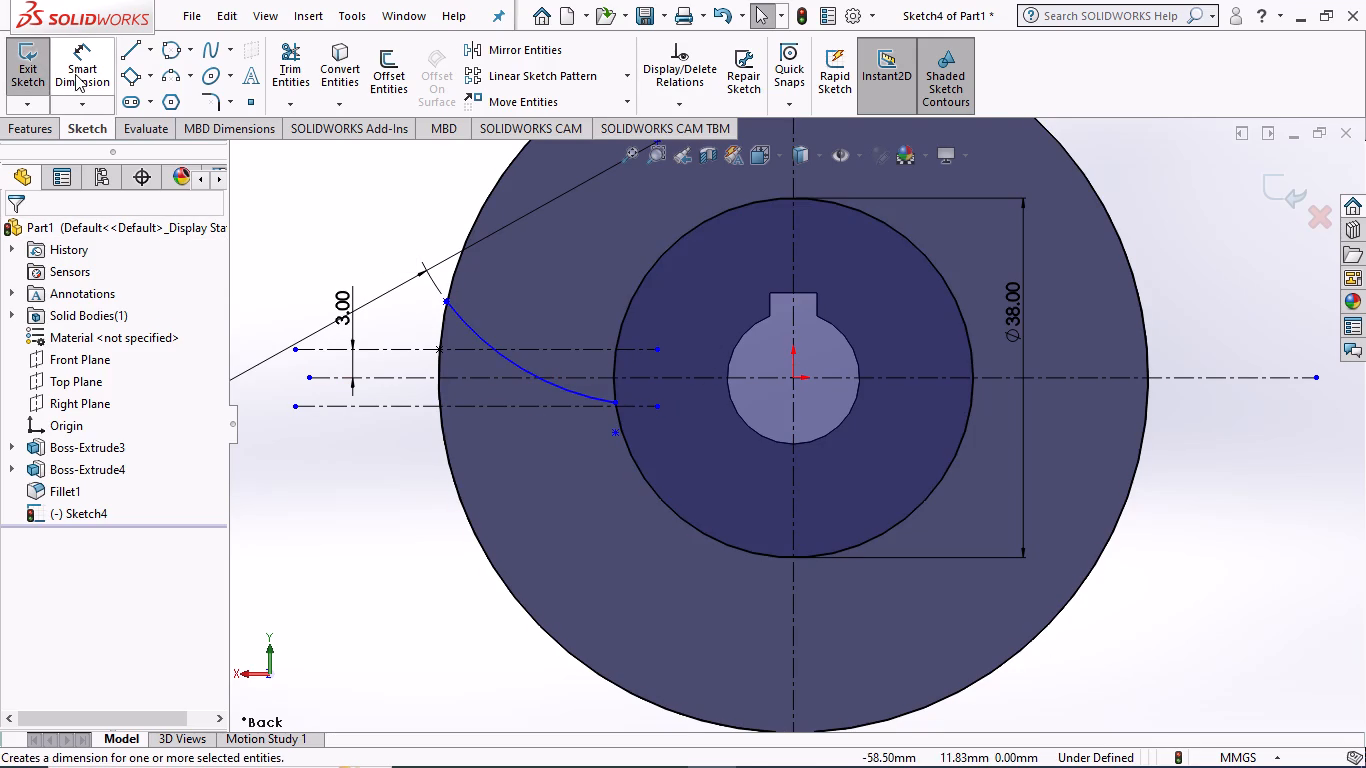
{"action": "left_click", "coordinate": [448, 300]}
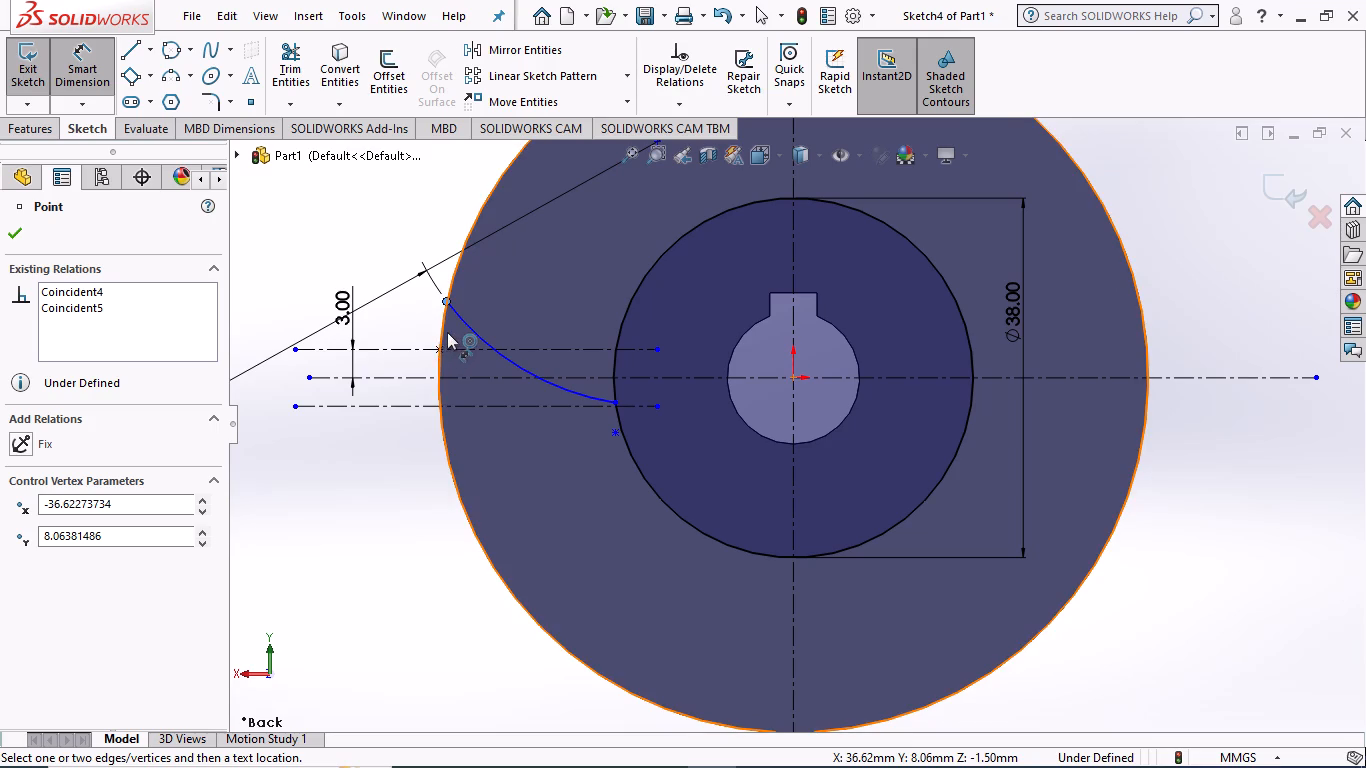
{"action": "left_click", "coordinate": [439, 347]}
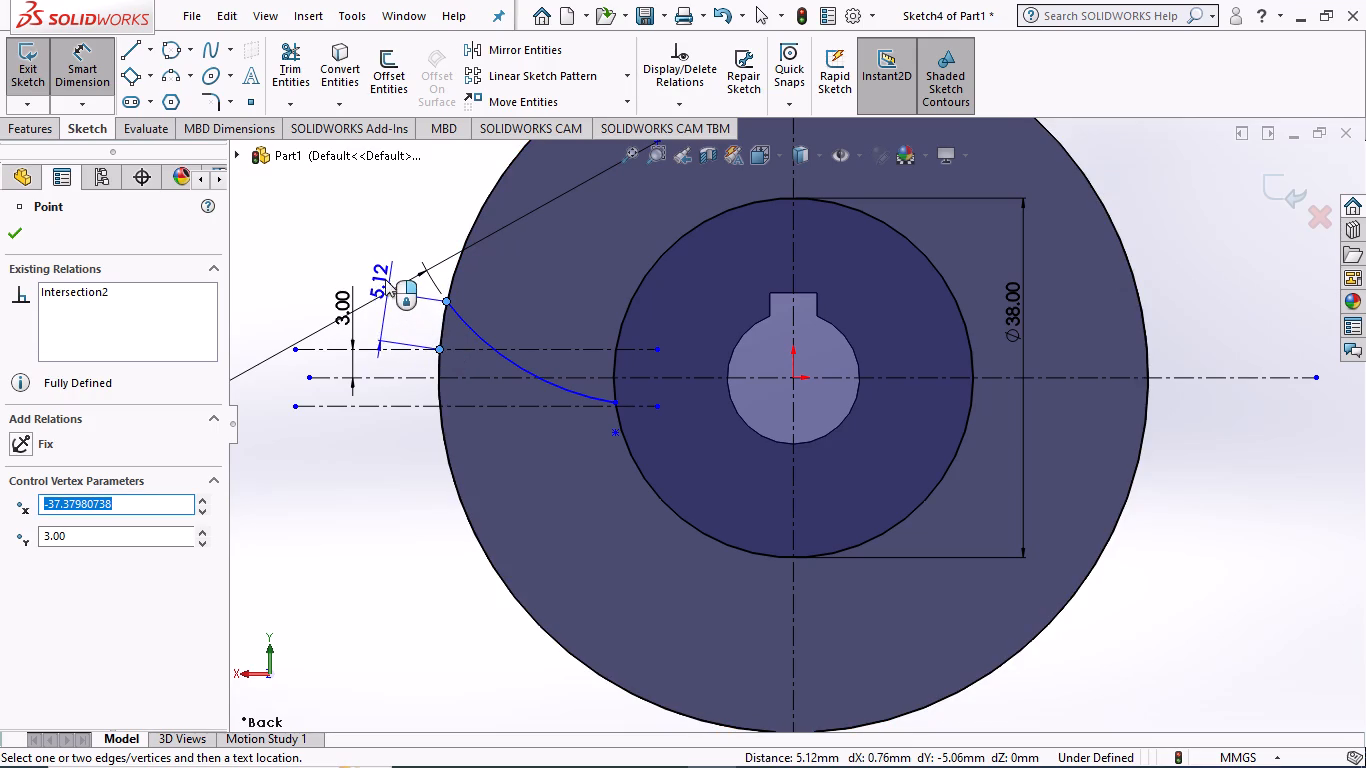
{"action": "left_click", "coordinate": [271, 308]}
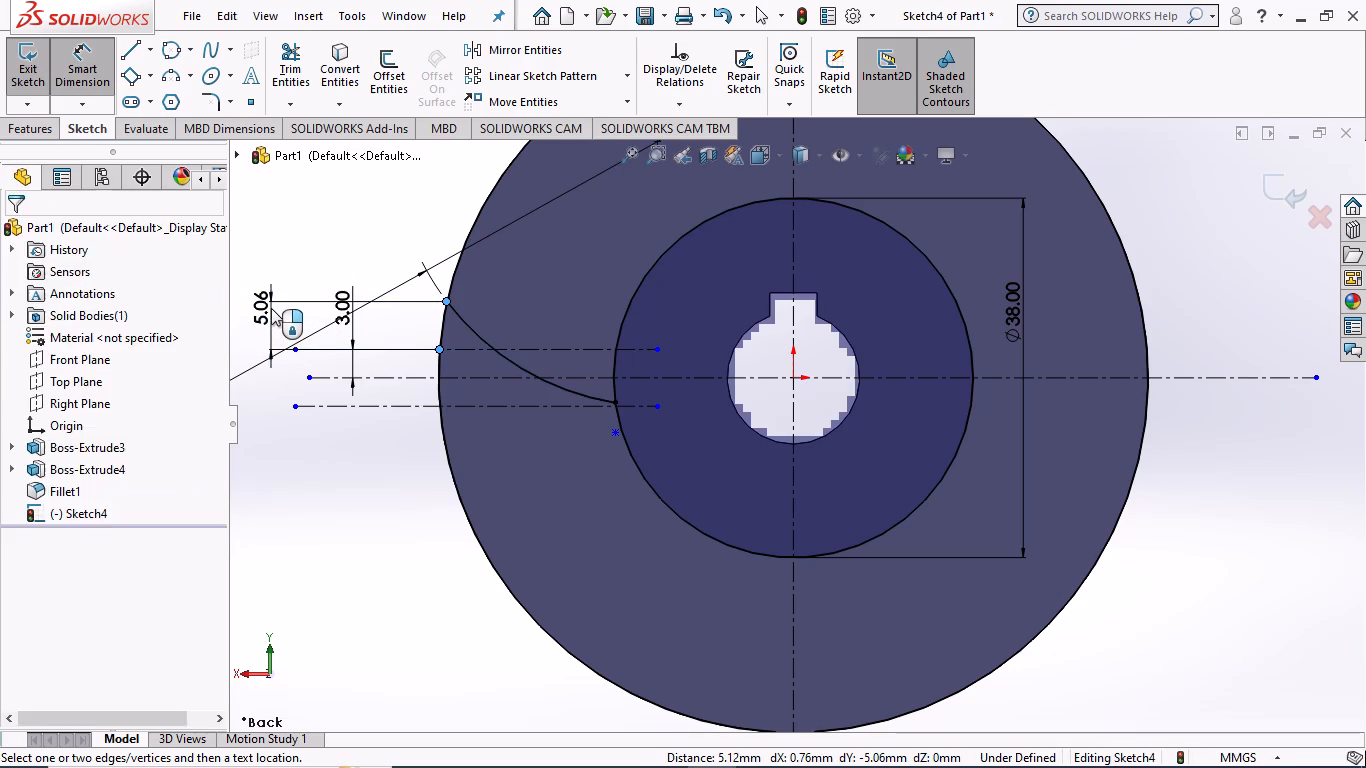
{"action": "key", "text": "3"}
{"action": "key", "text": "Return"}
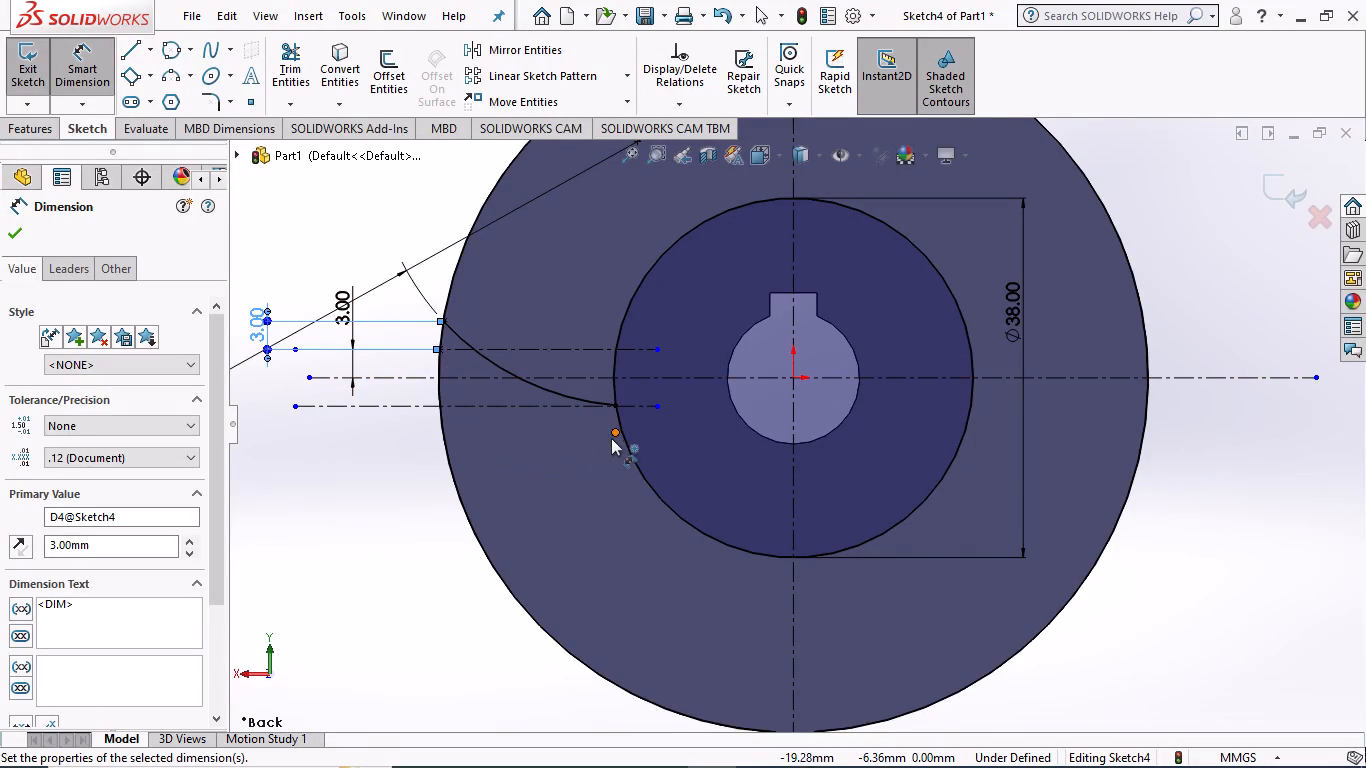
{"action": "left_click", "coordinate": [16, 235]}
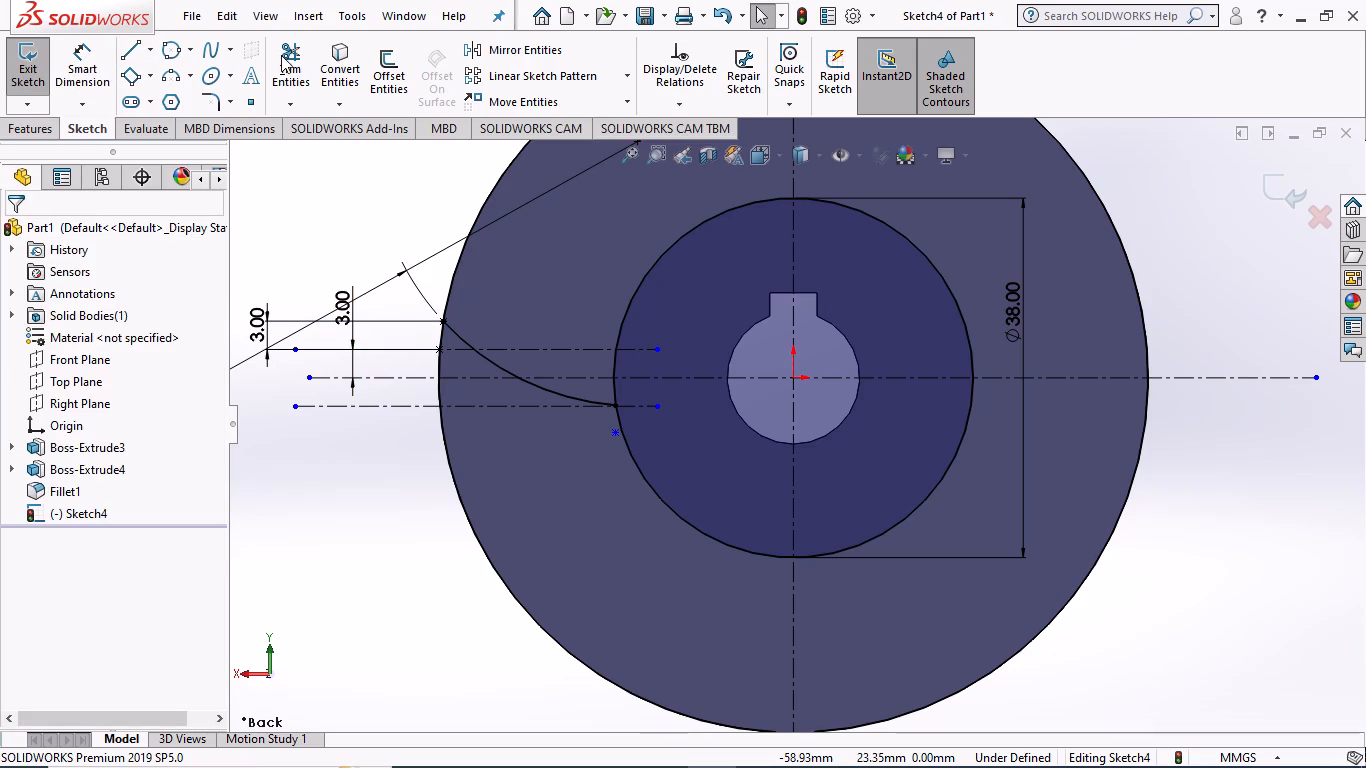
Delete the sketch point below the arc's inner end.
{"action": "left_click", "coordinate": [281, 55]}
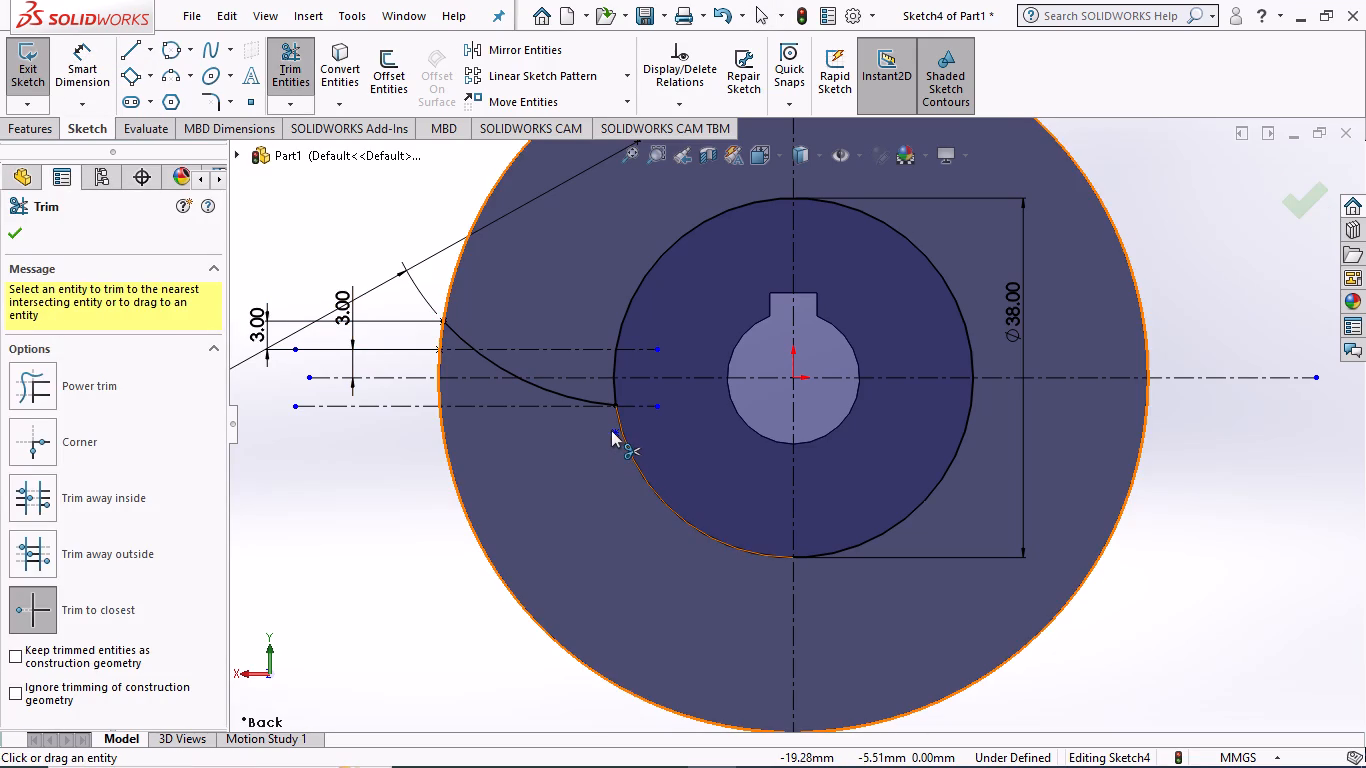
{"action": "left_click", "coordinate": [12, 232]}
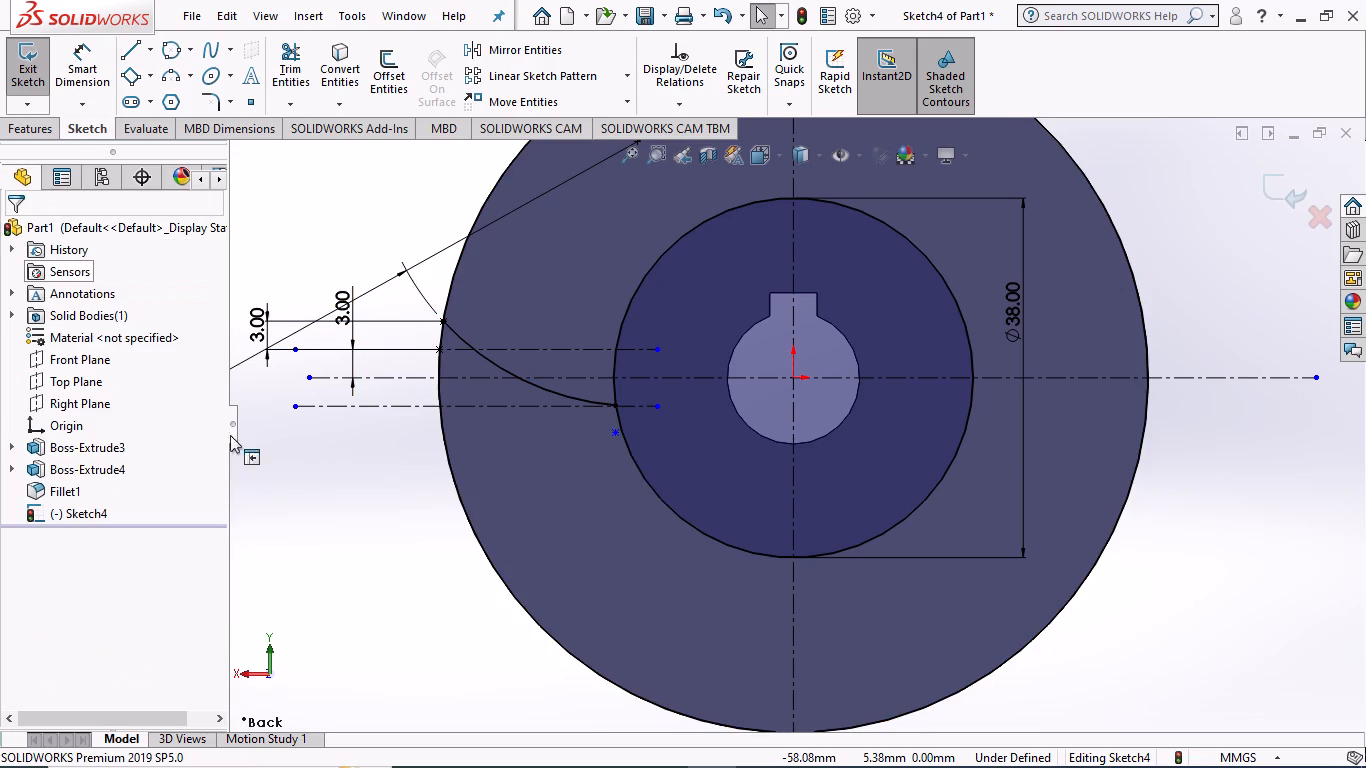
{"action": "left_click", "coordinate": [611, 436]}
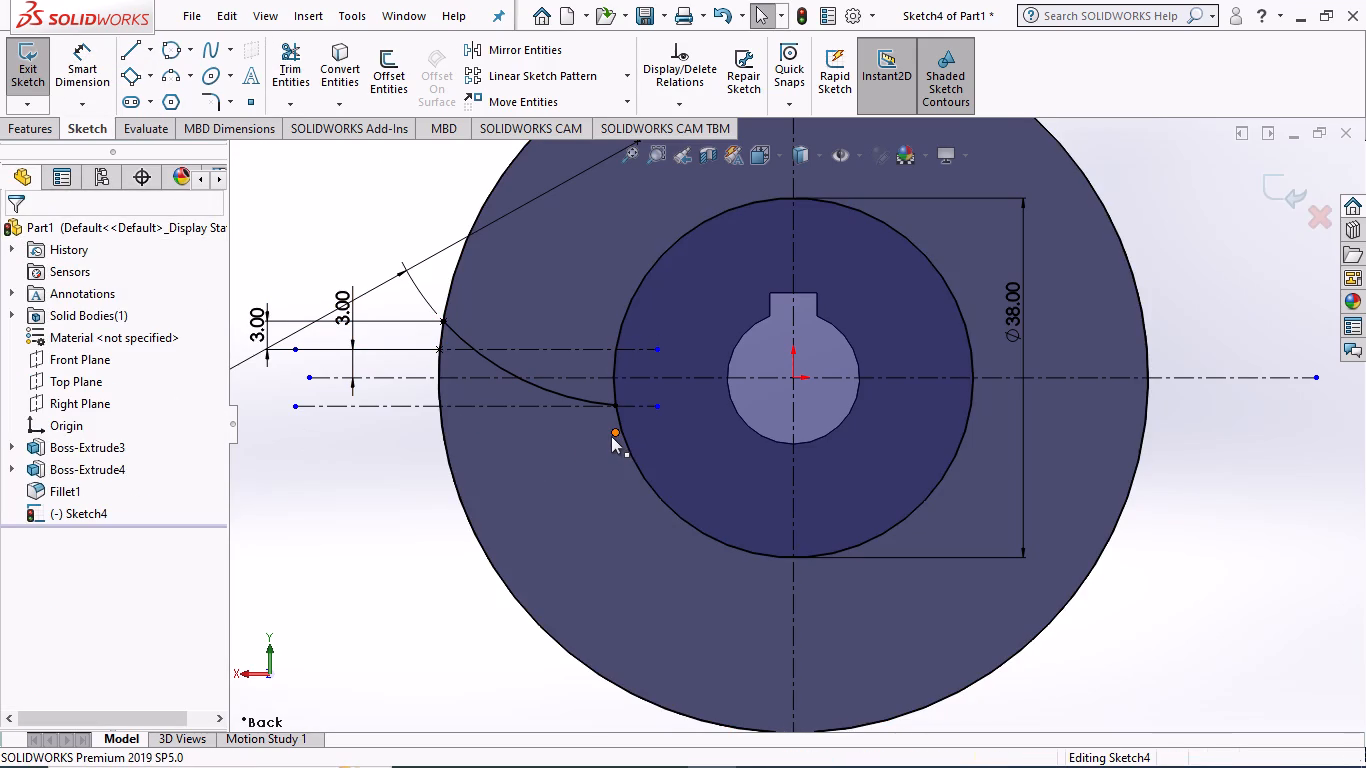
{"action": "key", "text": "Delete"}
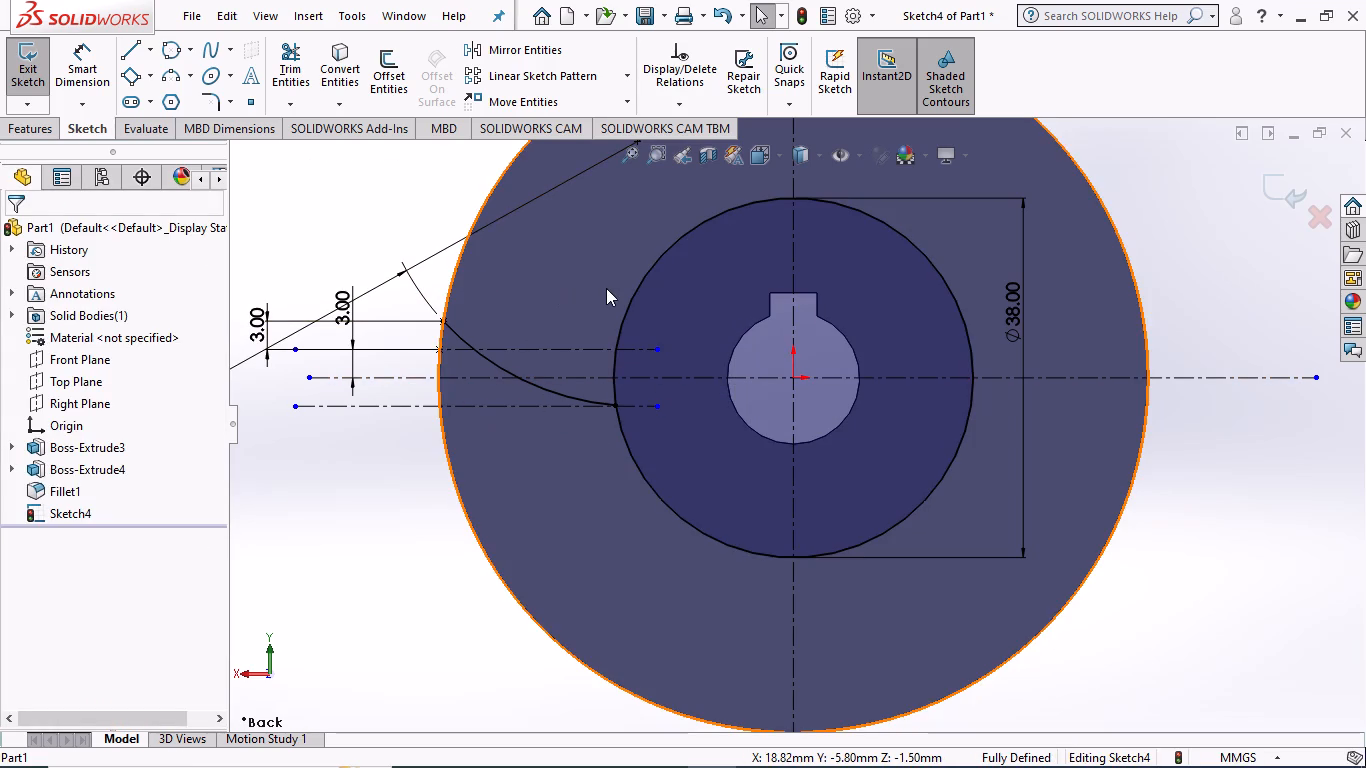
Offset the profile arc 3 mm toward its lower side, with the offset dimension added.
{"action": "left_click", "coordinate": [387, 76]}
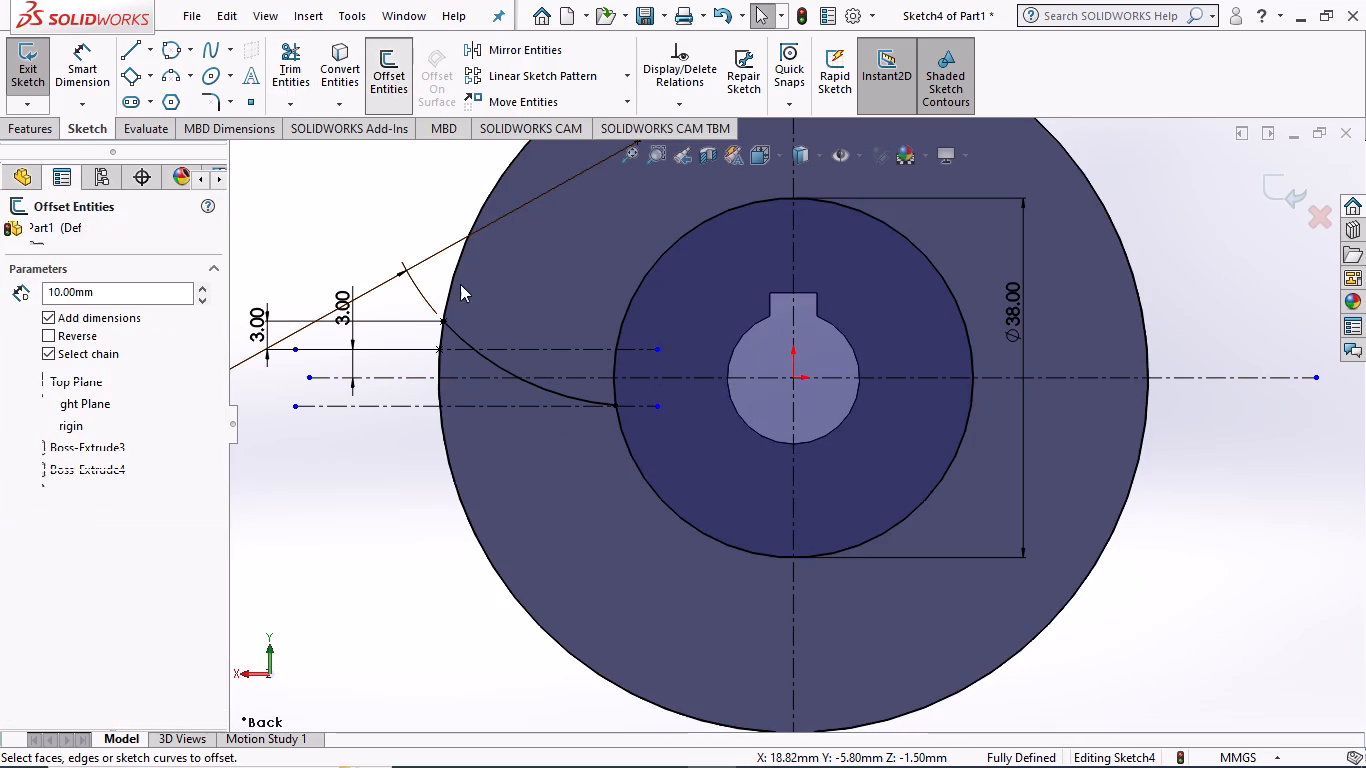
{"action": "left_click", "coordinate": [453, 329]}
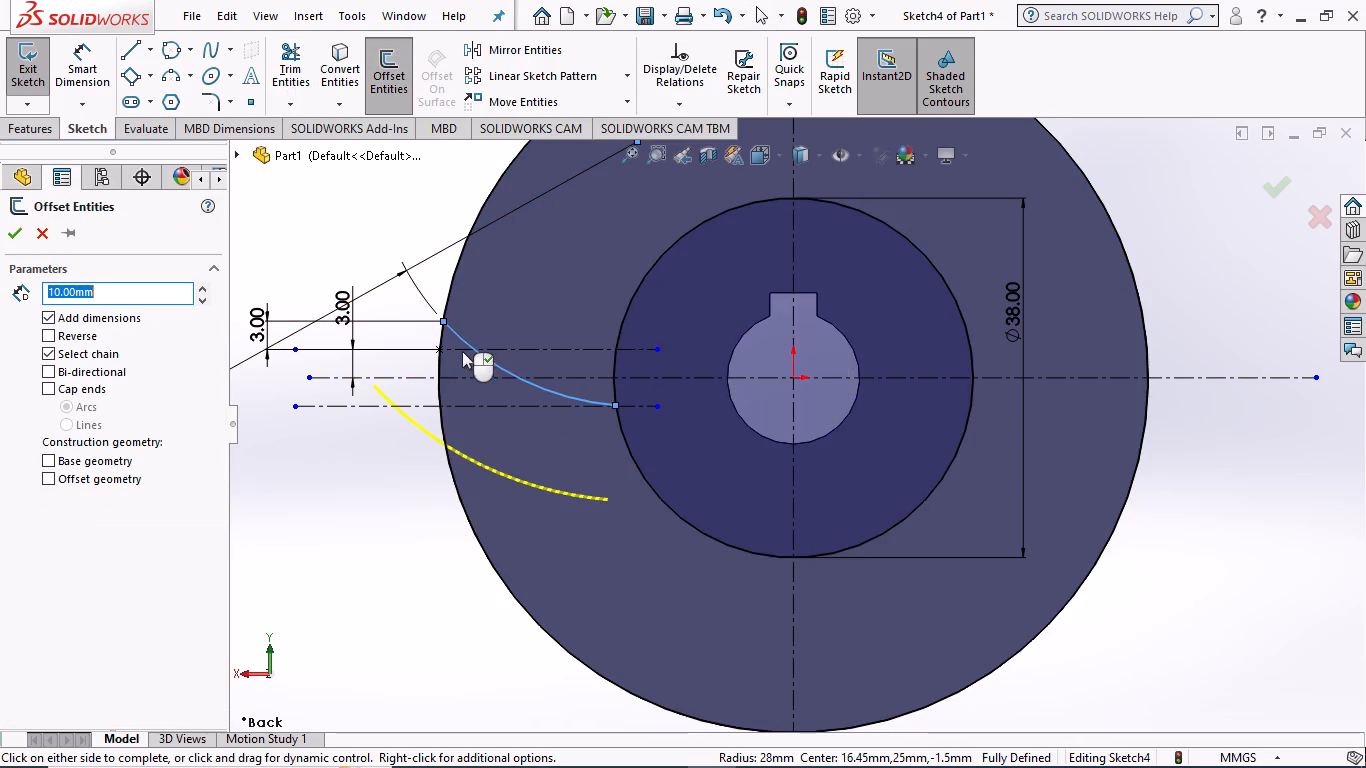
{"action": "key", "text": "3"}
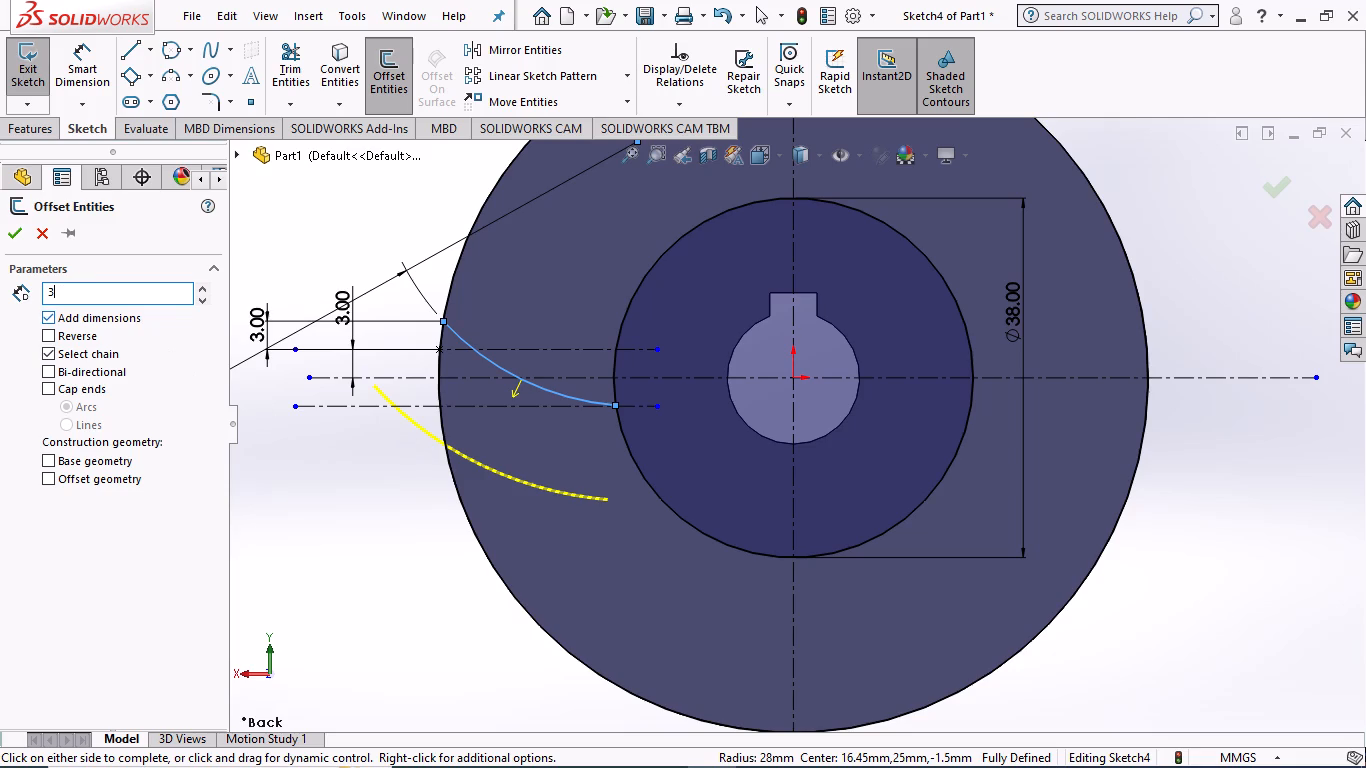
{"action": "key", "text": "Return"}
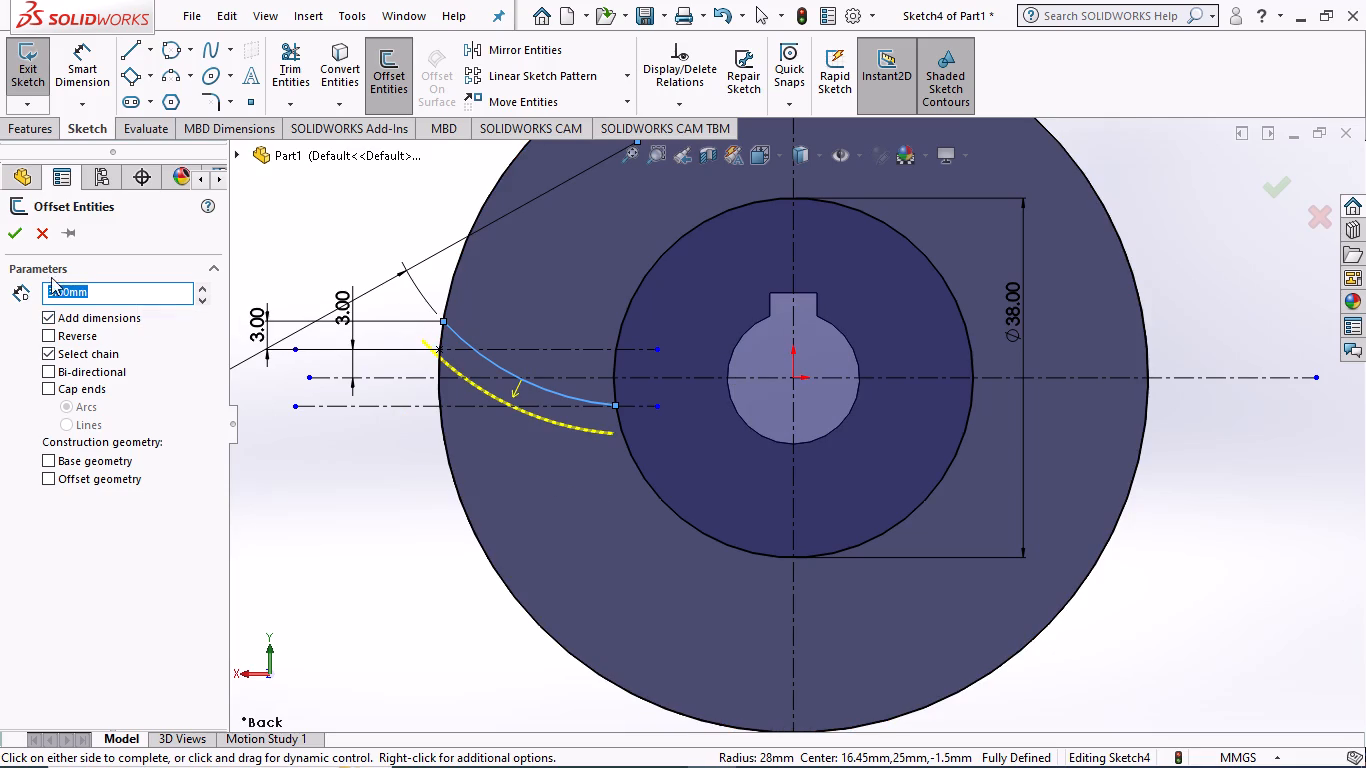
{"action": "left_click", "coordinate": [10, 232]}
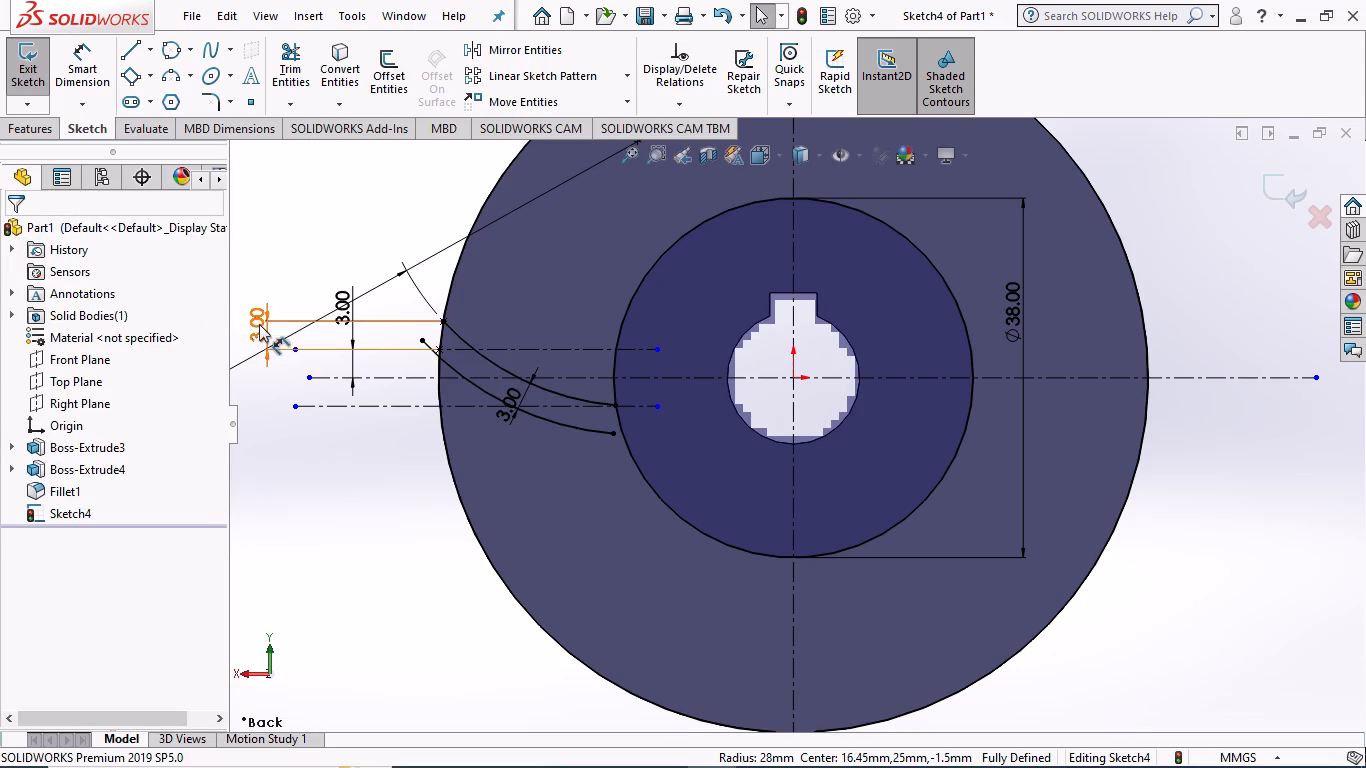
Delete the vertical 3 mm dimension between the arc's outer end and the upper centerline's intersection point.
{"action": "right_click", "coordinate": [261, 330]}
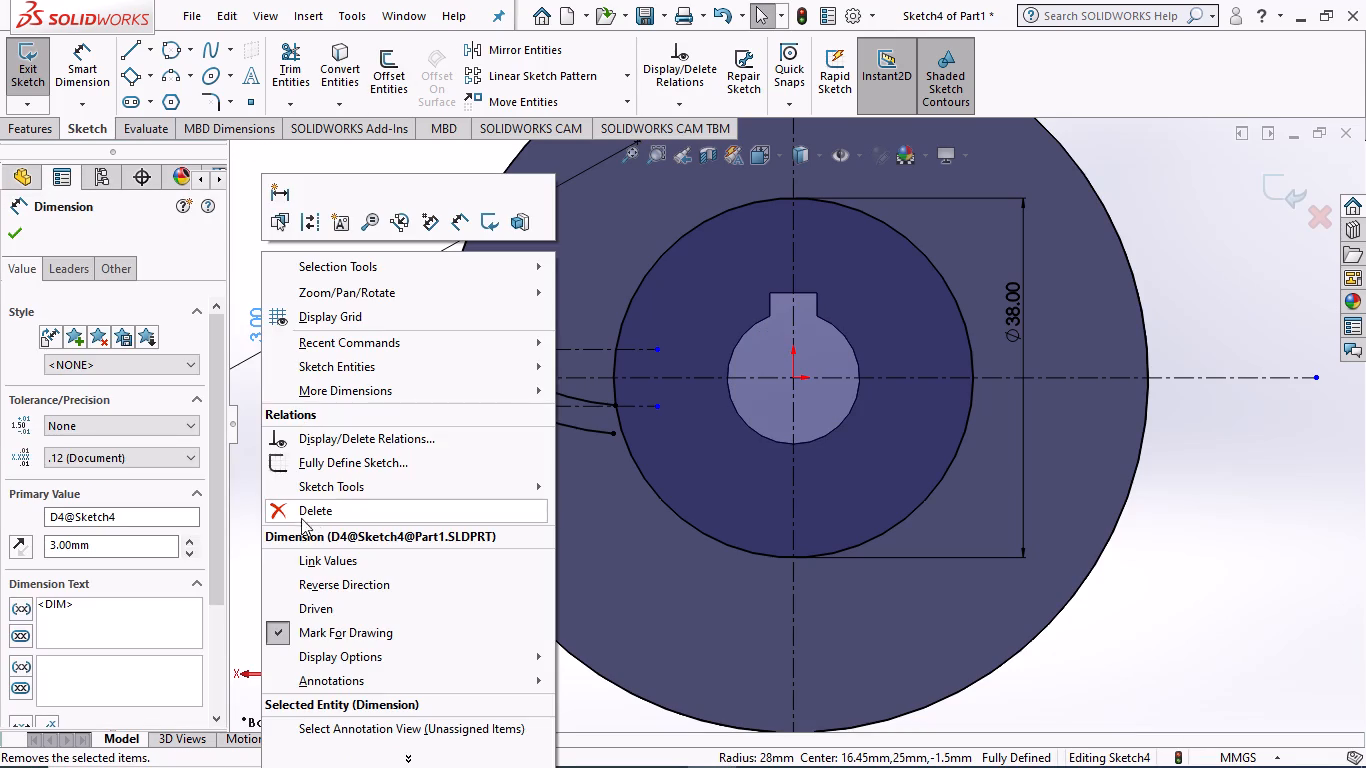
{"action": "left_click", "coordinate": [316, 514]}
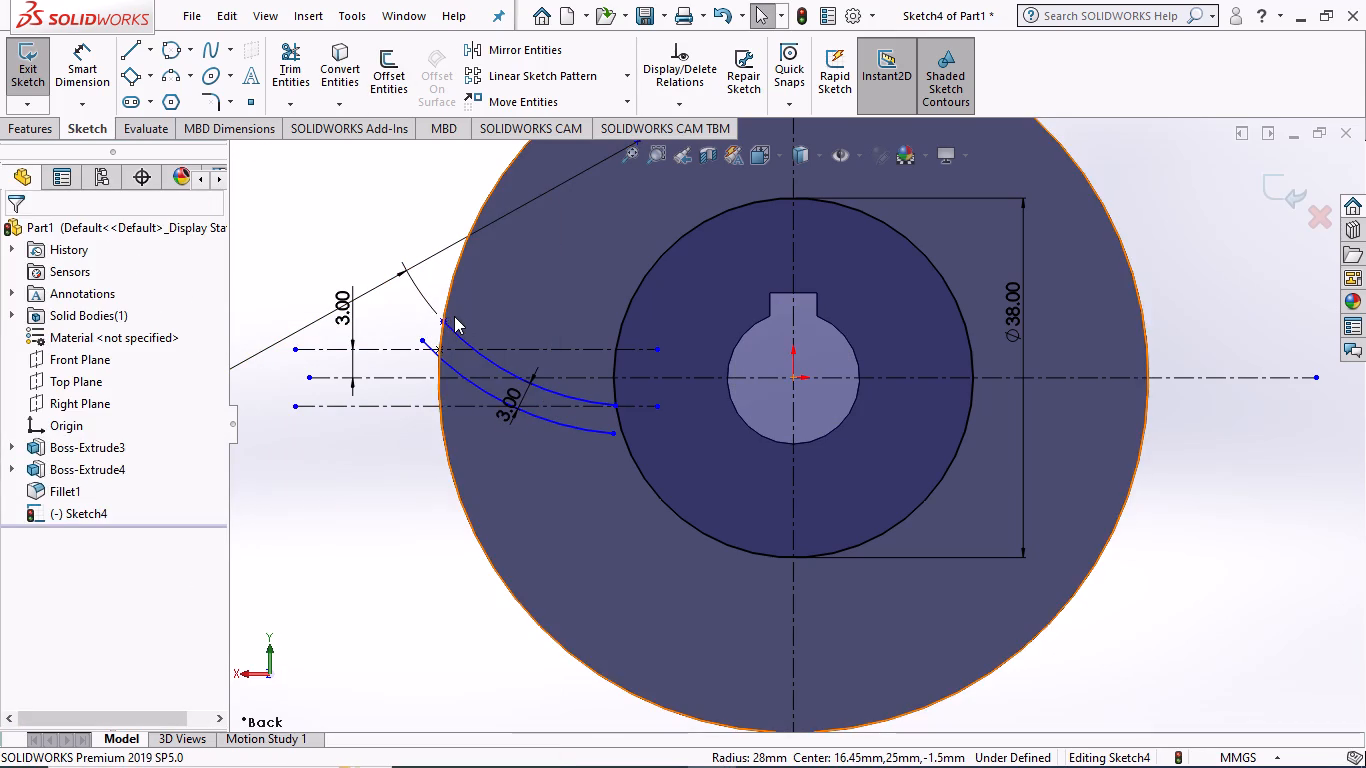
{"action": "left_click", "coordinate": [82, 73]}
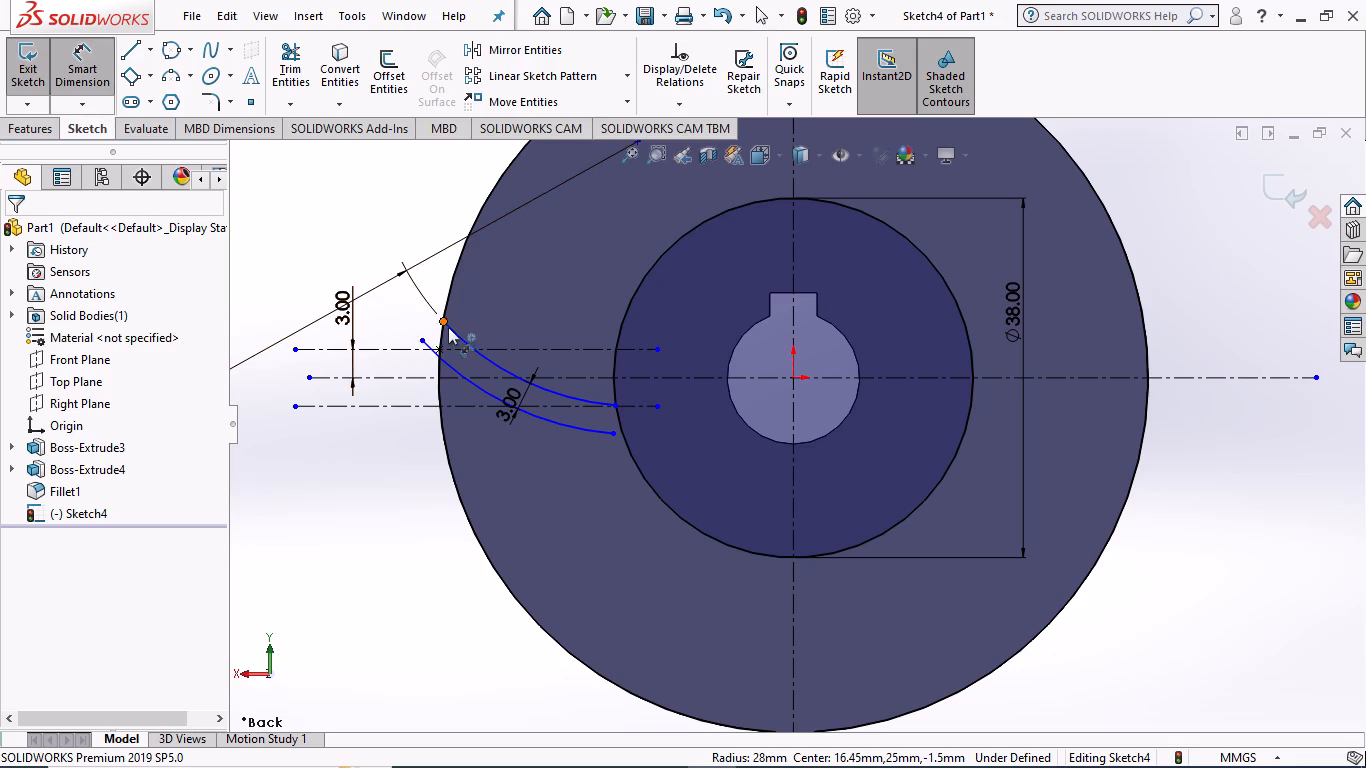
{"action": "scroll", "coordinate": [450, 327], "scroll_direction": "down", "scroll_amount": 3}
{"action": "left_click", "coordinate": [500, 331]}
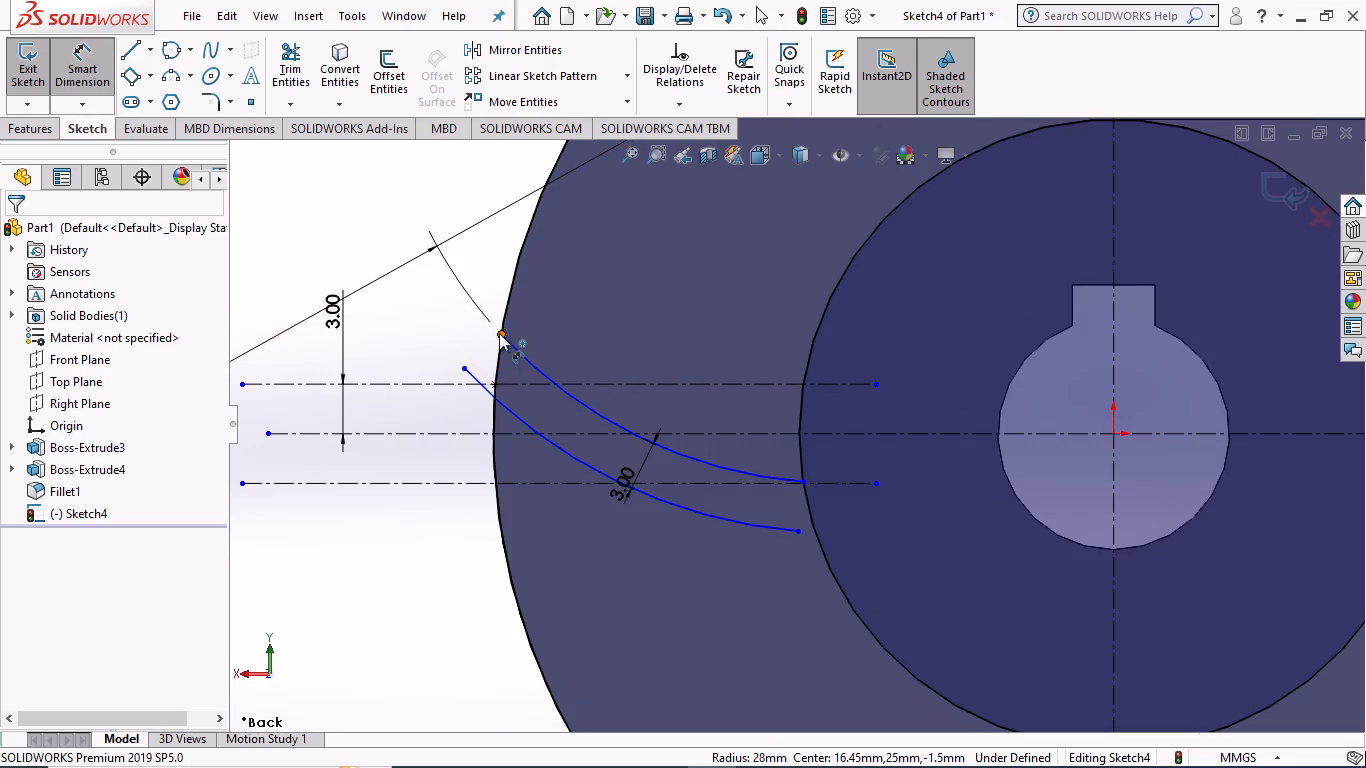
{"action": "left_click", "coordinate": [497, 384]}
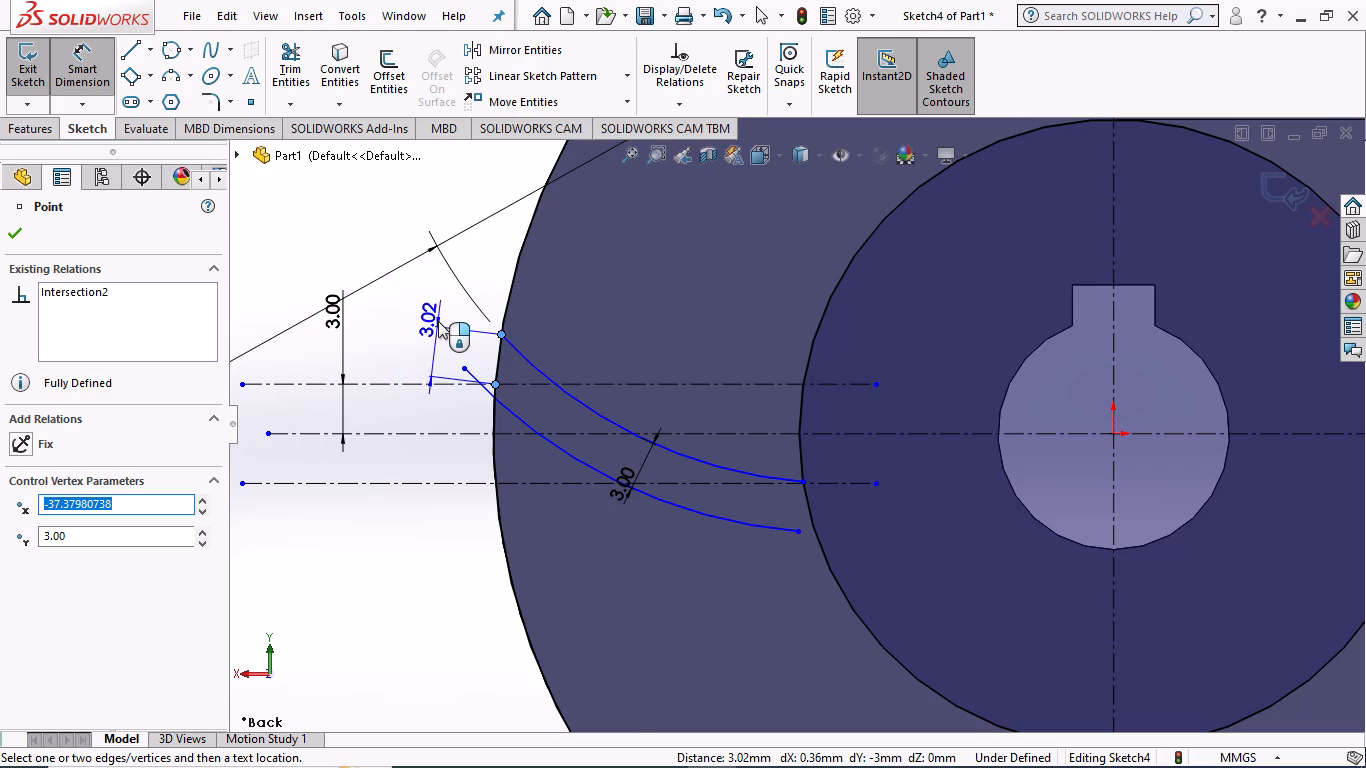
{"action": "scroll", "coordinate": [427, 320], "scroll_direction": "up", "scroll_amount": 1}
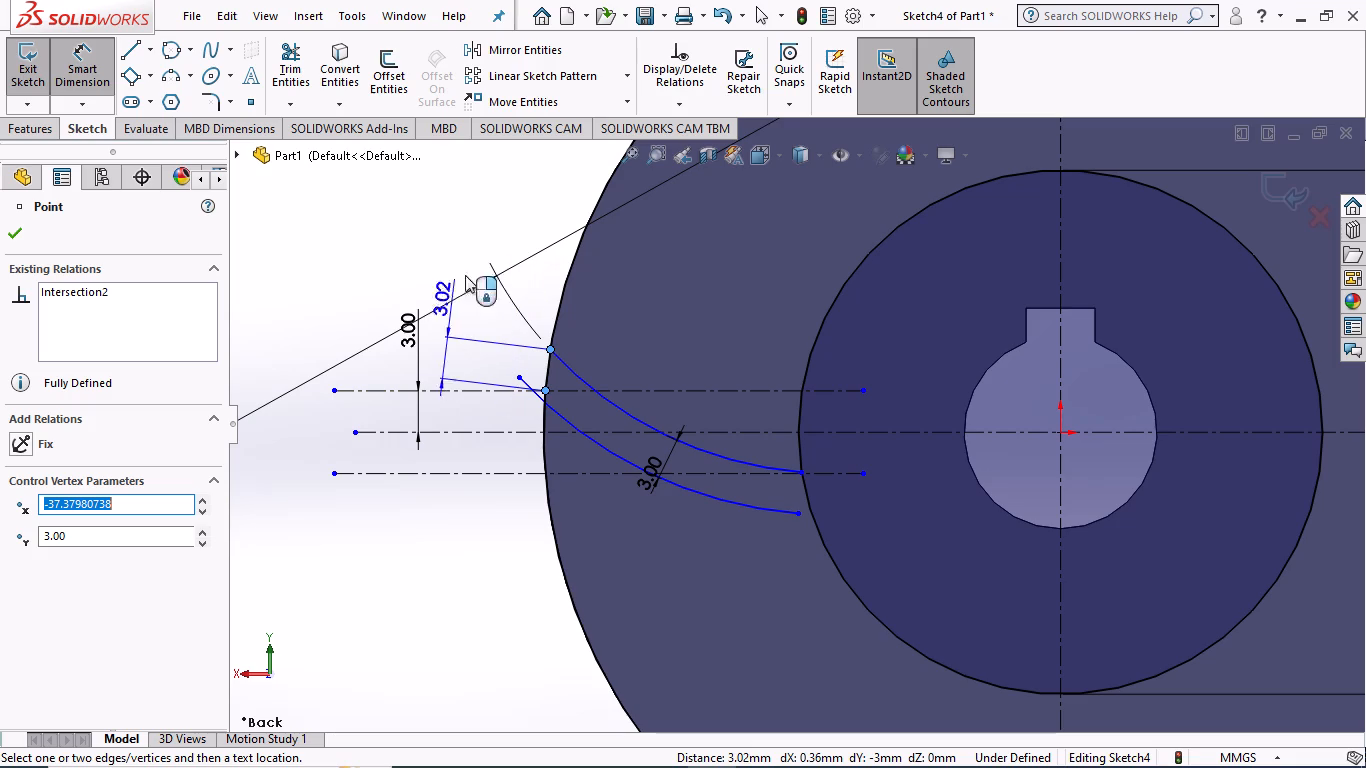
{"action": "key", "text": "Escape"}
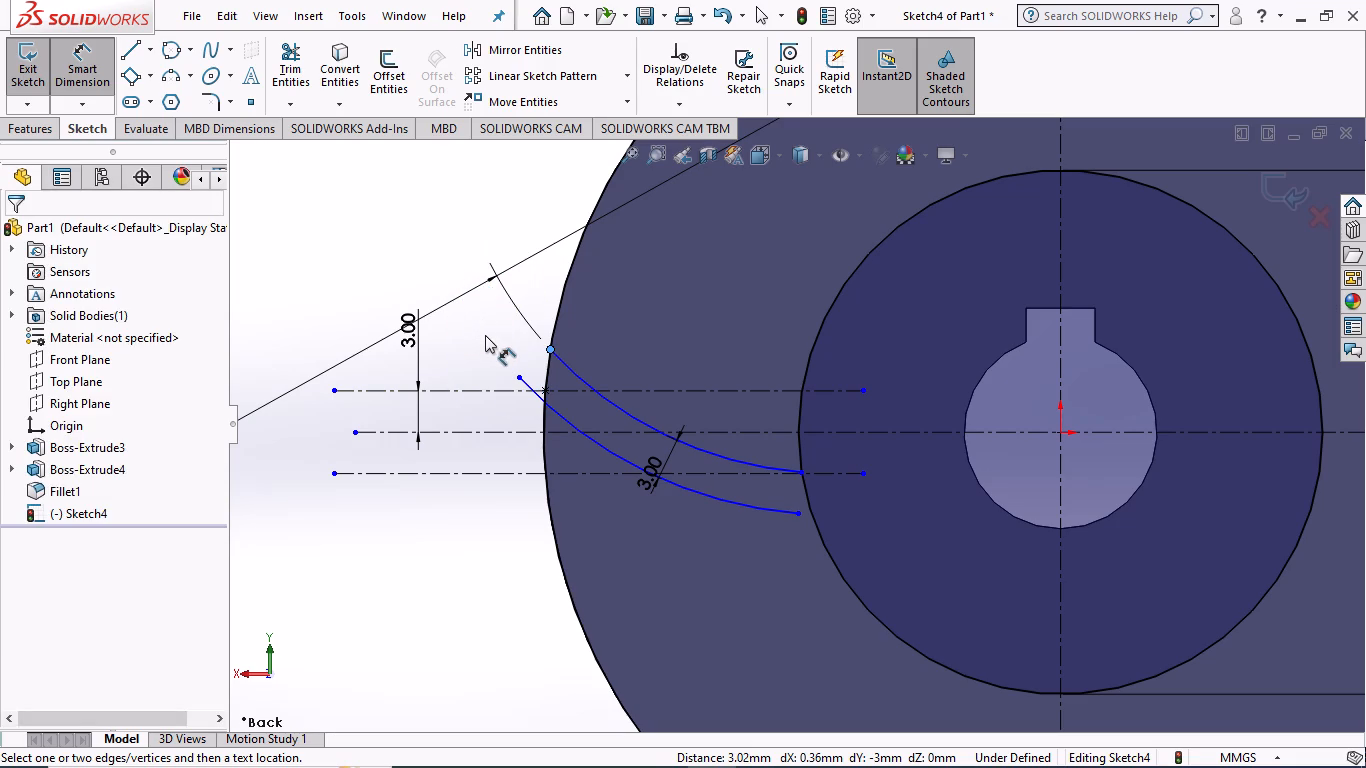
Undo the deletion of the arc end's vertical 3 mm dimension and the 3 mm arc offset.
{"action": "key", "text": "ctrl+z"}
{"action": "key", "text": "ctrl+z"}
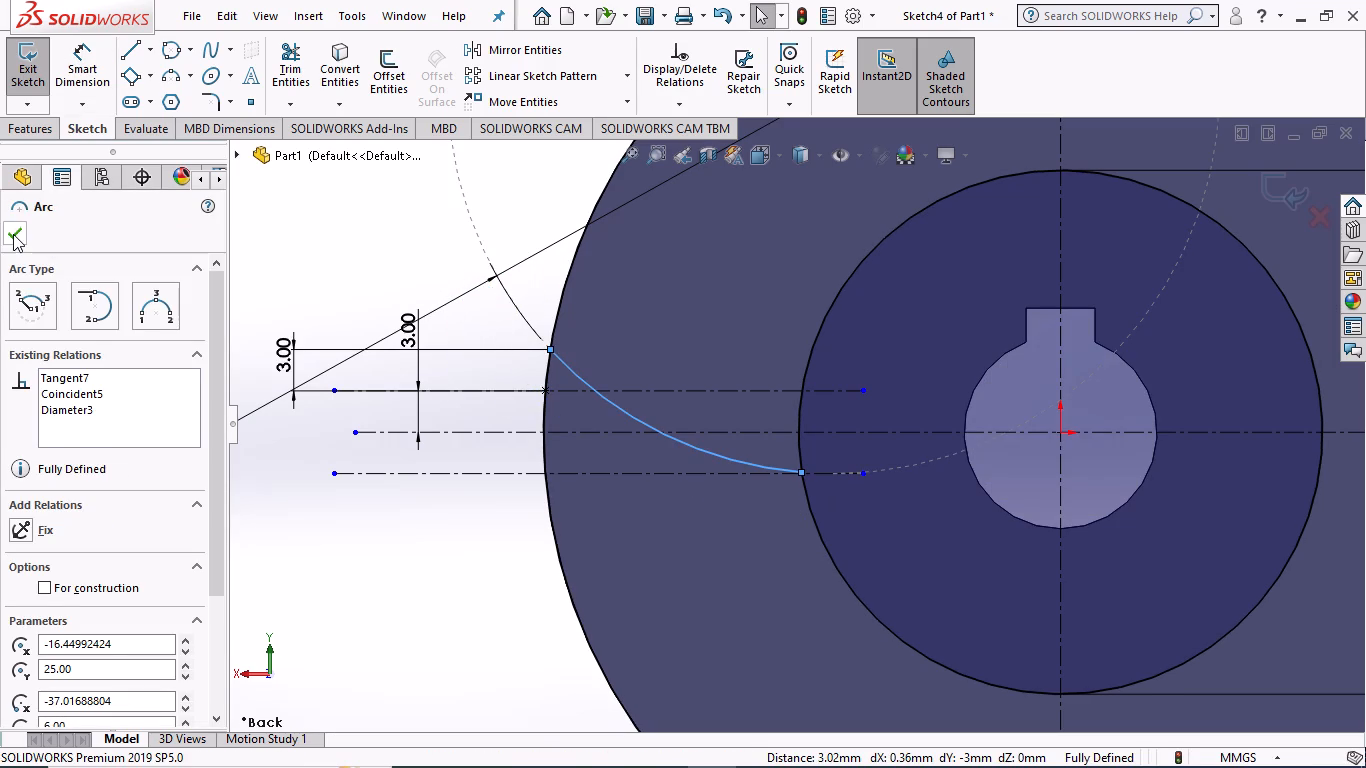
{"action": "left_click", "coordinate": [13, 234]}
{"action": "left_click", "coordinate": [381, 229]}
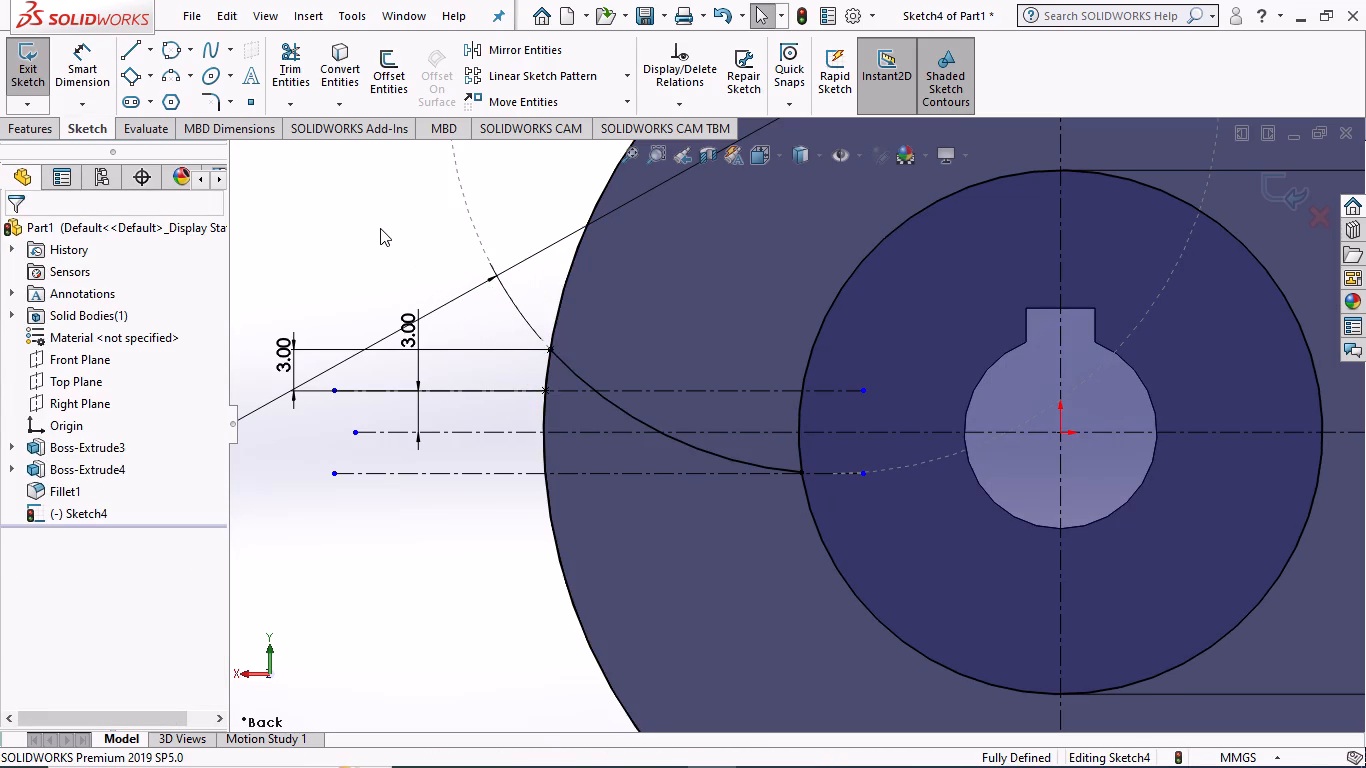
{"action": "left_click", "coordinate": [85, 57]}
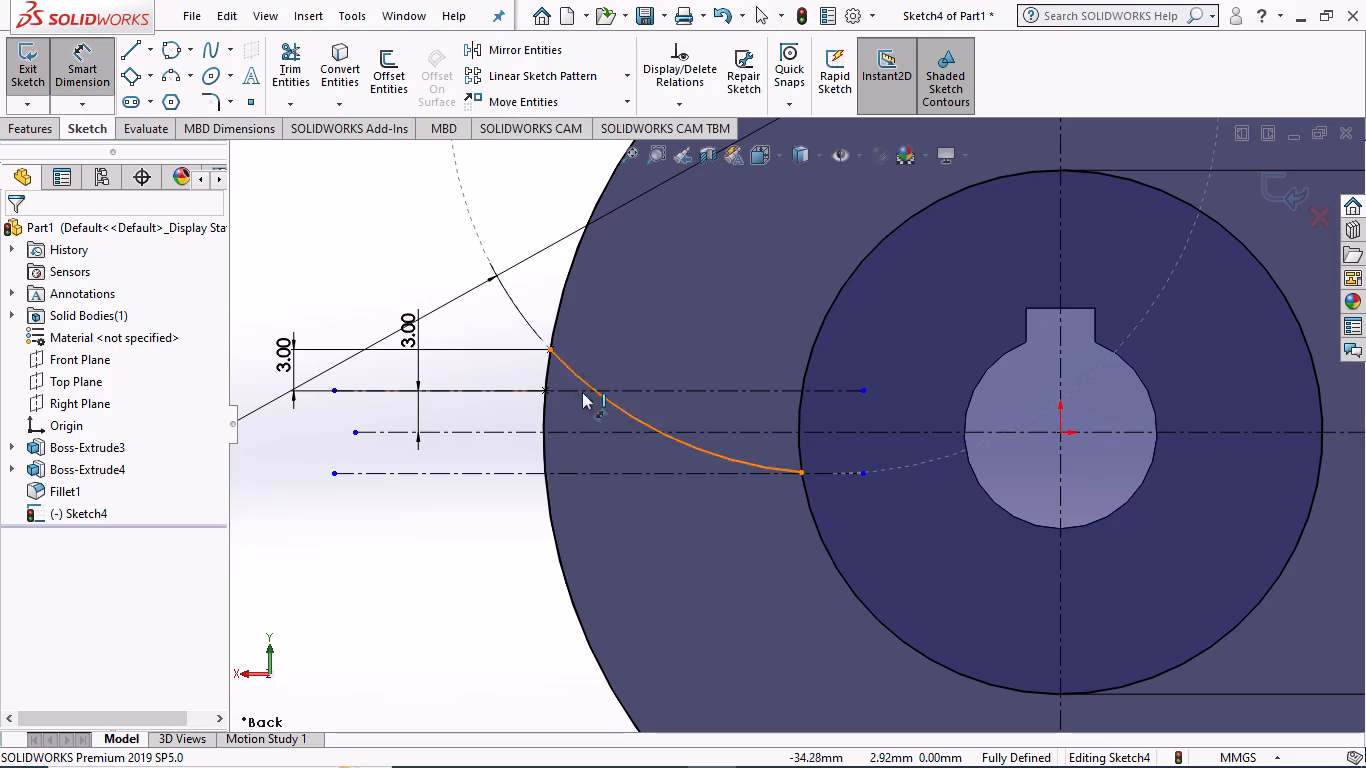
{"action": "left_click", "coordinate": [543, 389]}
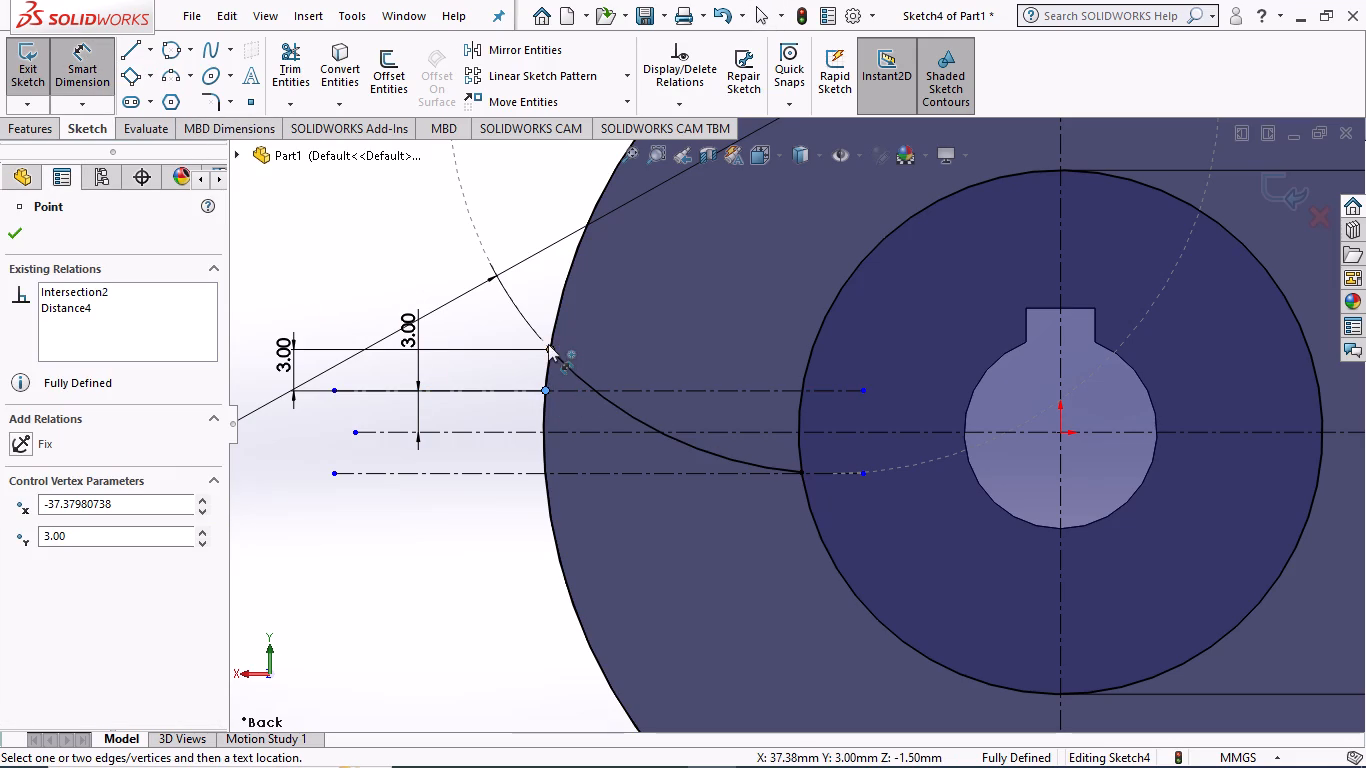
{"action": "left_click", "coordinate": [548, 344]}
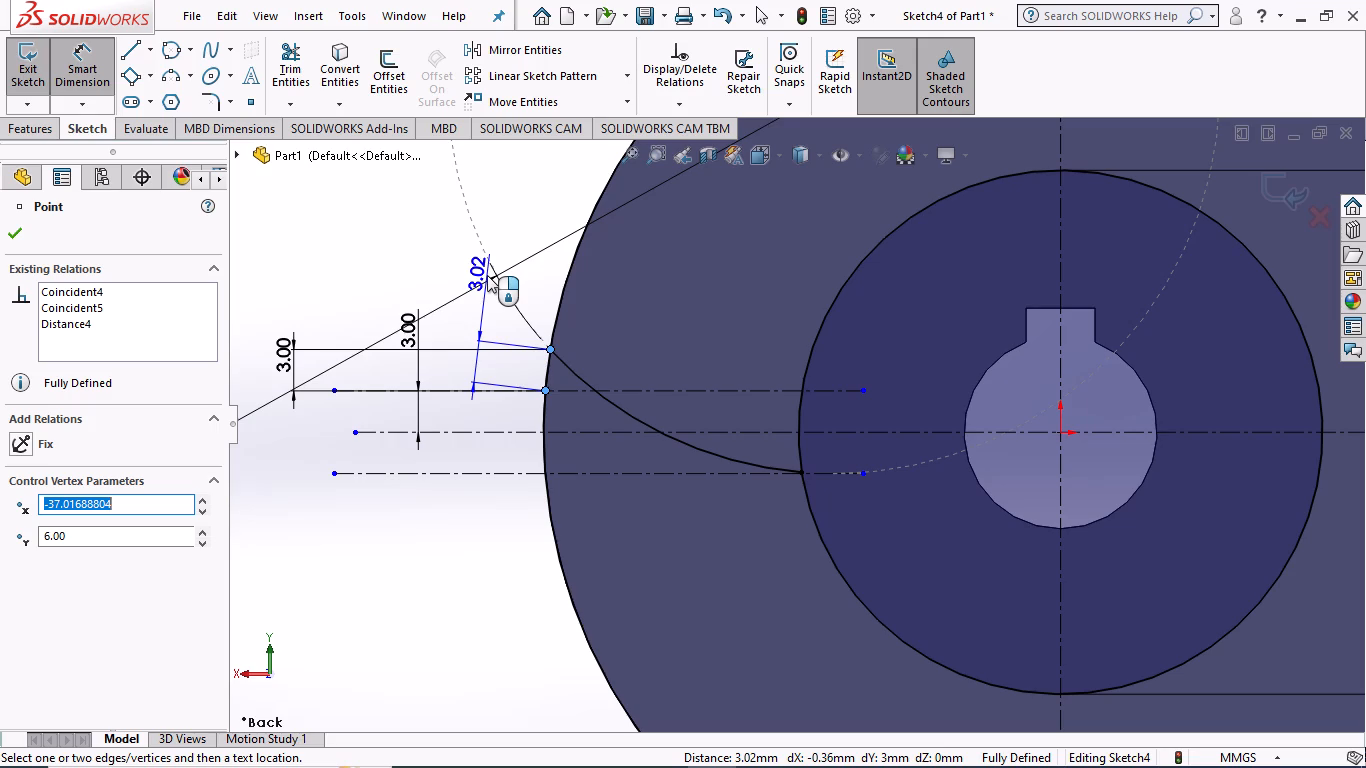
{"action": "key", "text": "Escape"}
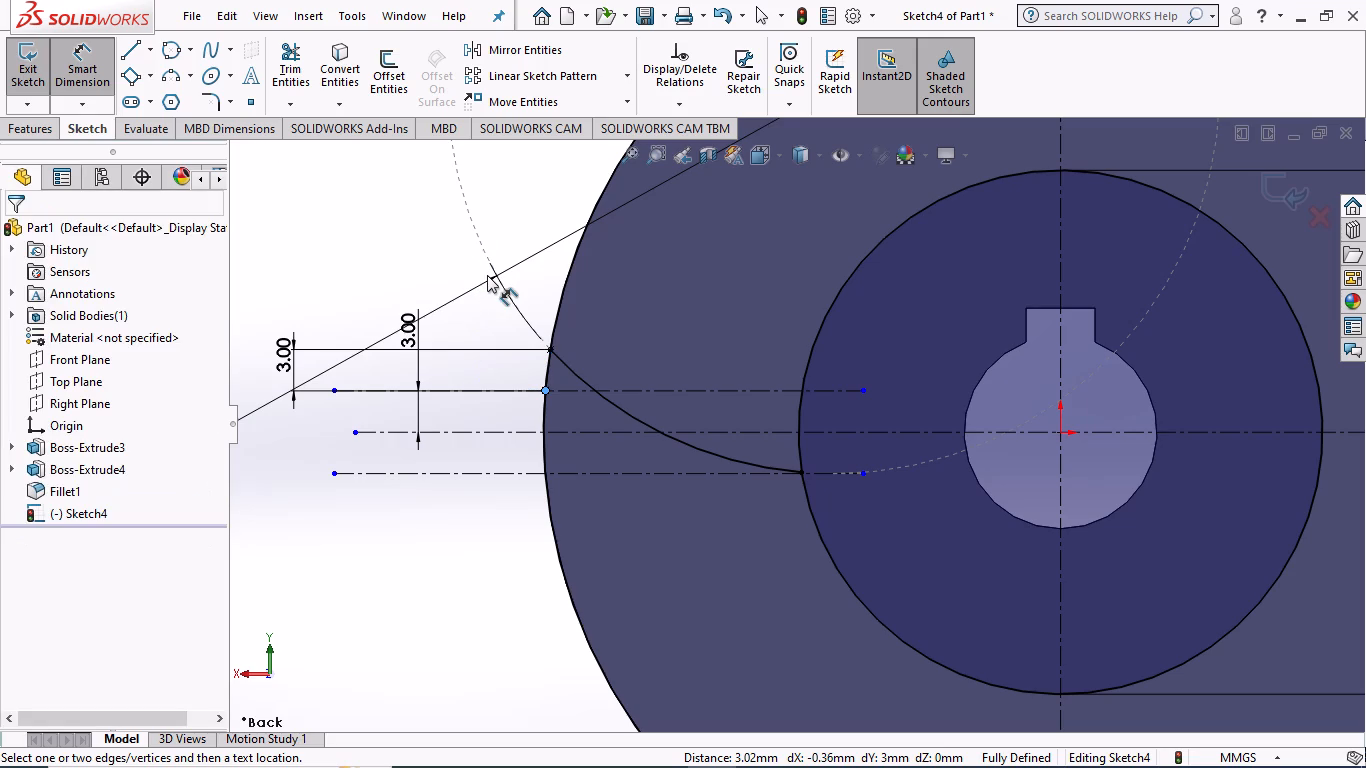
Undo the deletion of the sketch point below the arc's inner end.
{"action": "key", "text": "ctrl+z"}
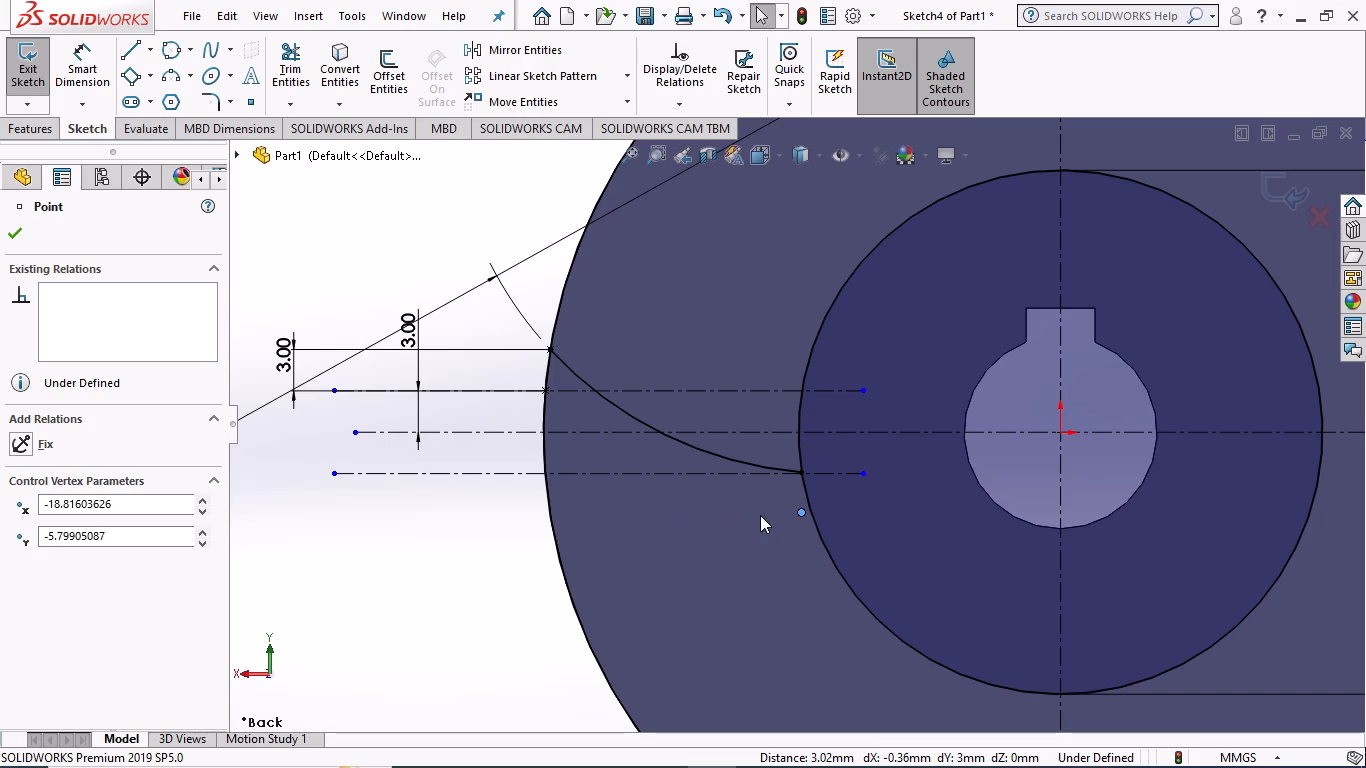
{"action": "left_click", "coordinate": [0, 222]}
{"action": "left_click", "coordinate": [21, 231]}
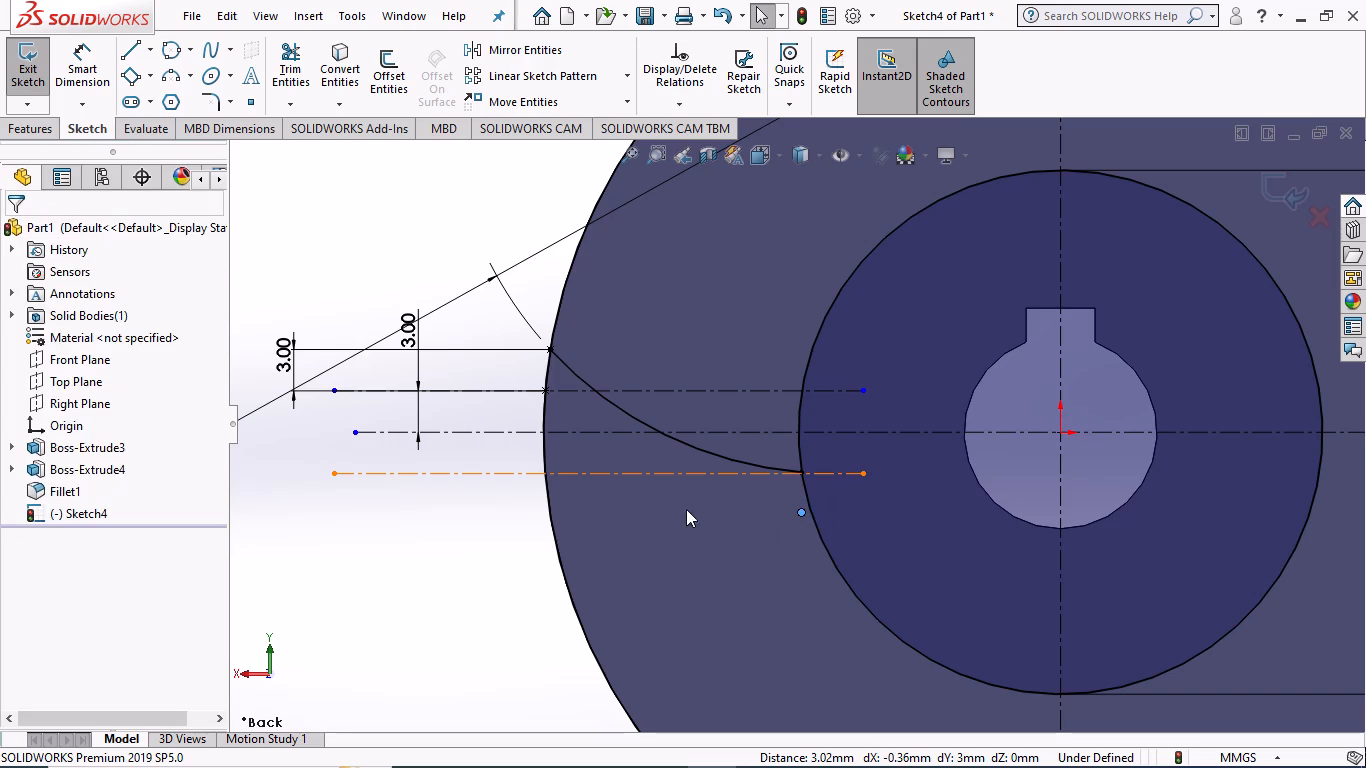
Delete the sketch point below the arc's inner end.
{"action": "left_click", "coordinate": [798, 512]}
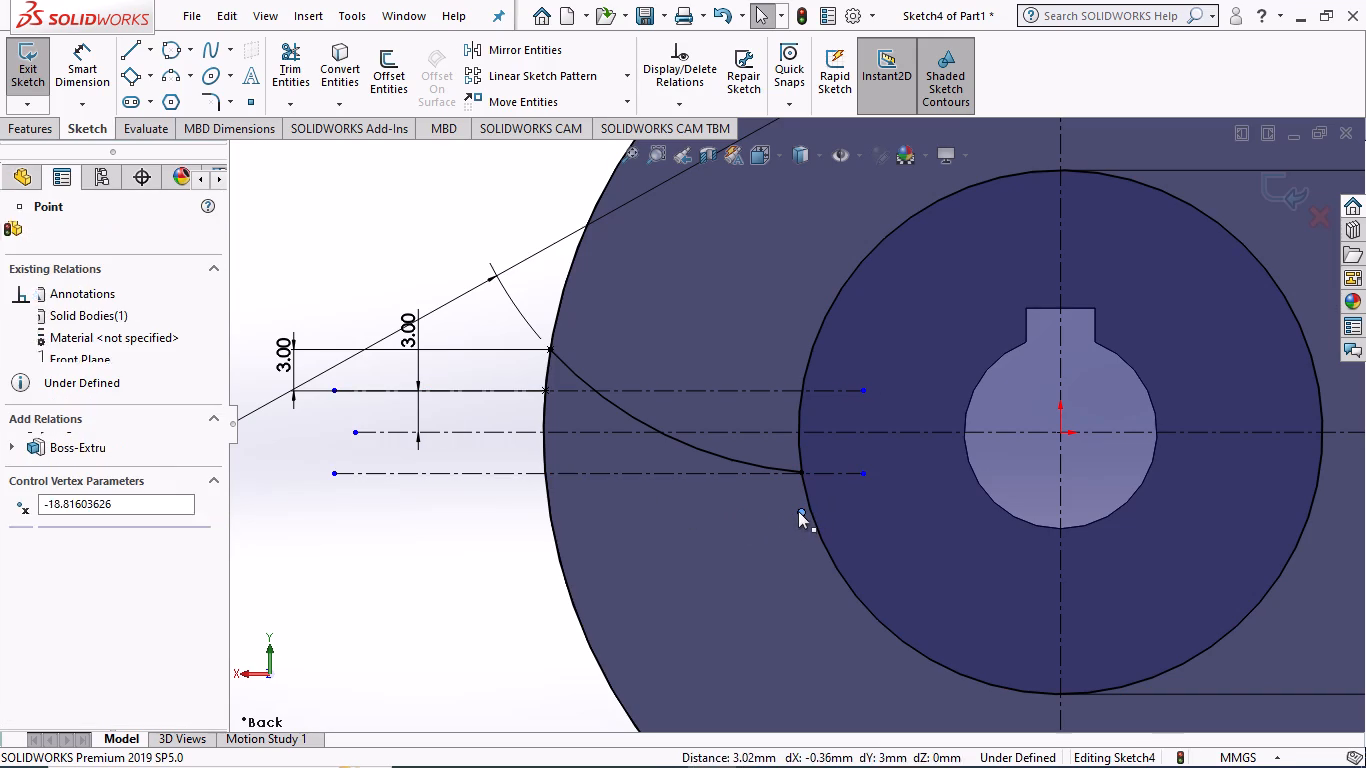
{"action": "key", "text": "Delete"}
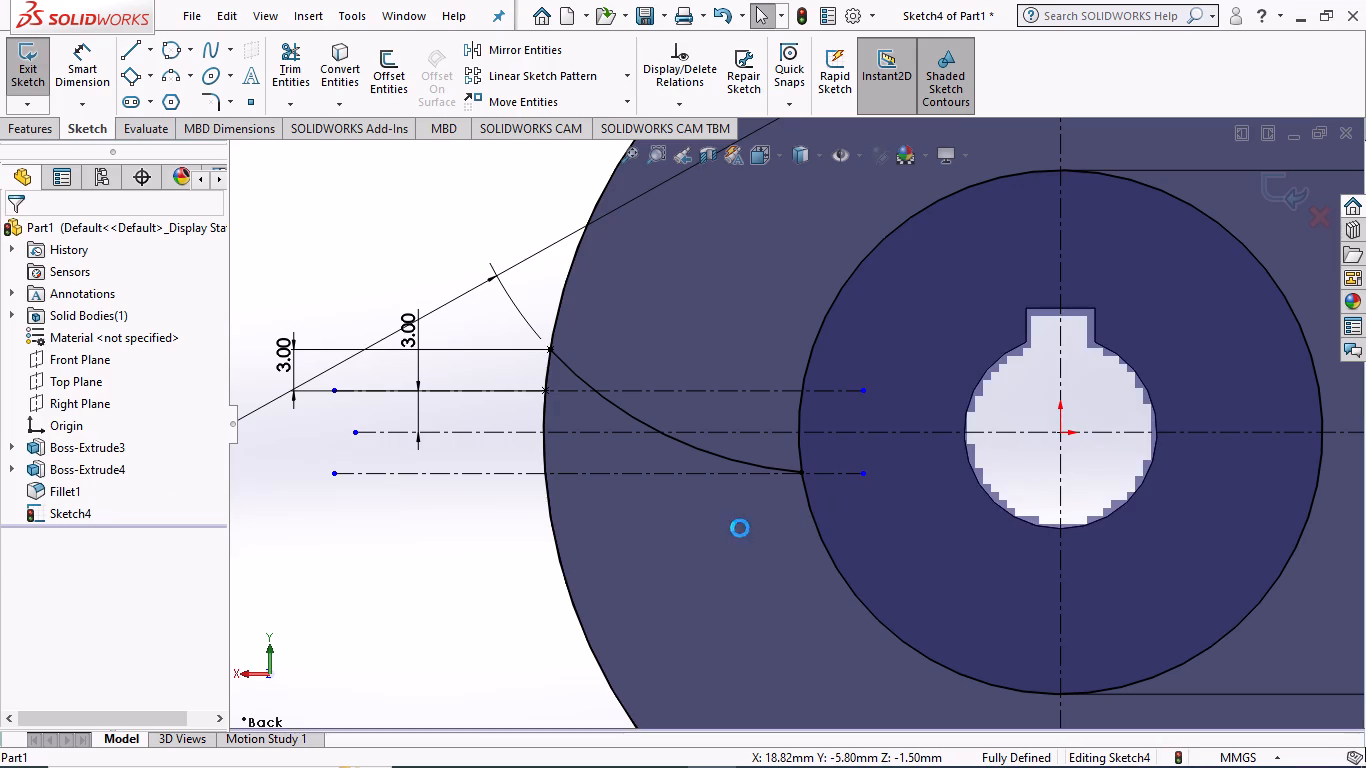
Delete the 3 mm dimension between the upper and middle centerlines and the vertical 3 mm dimension at the arc's outer end.
{"action": "right_click", "coordinate": [405, 334]}
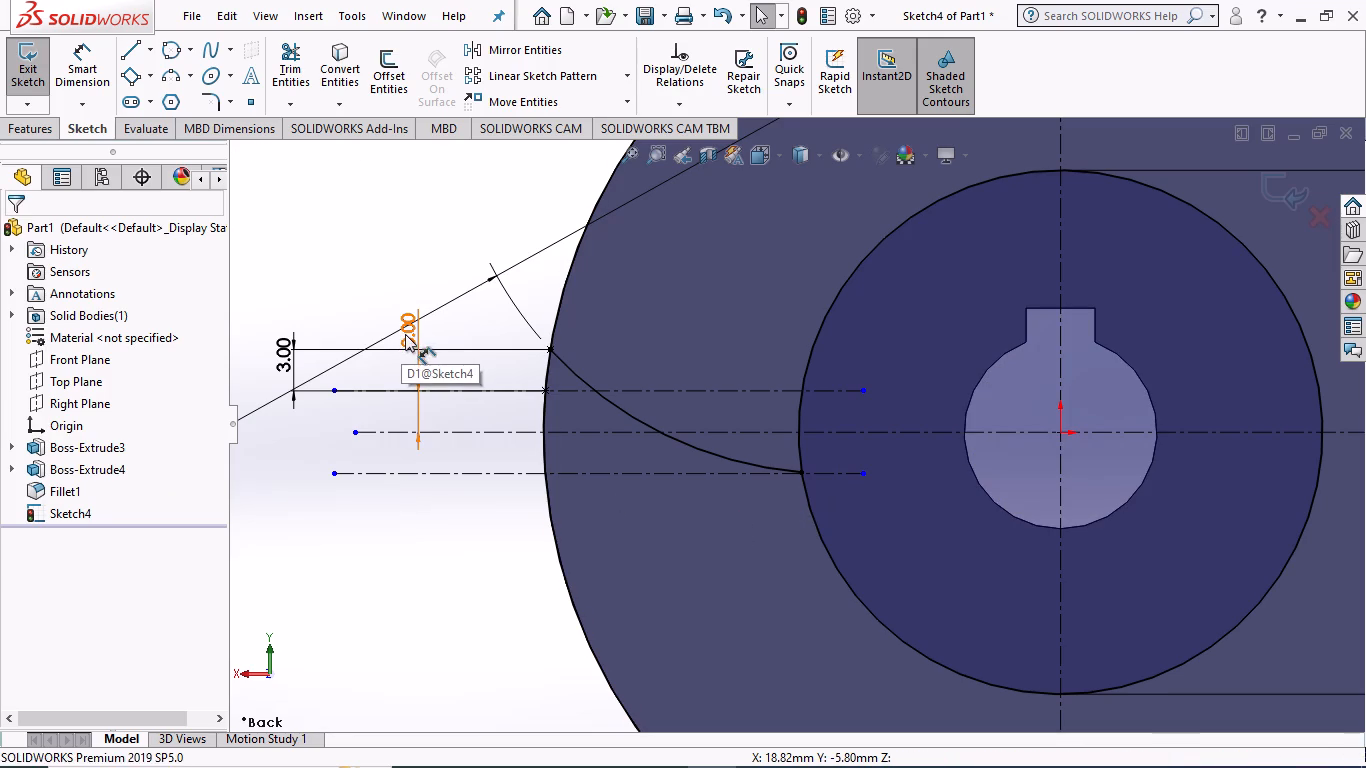
{"action": "left_click", "coordinate": [464, 505]}
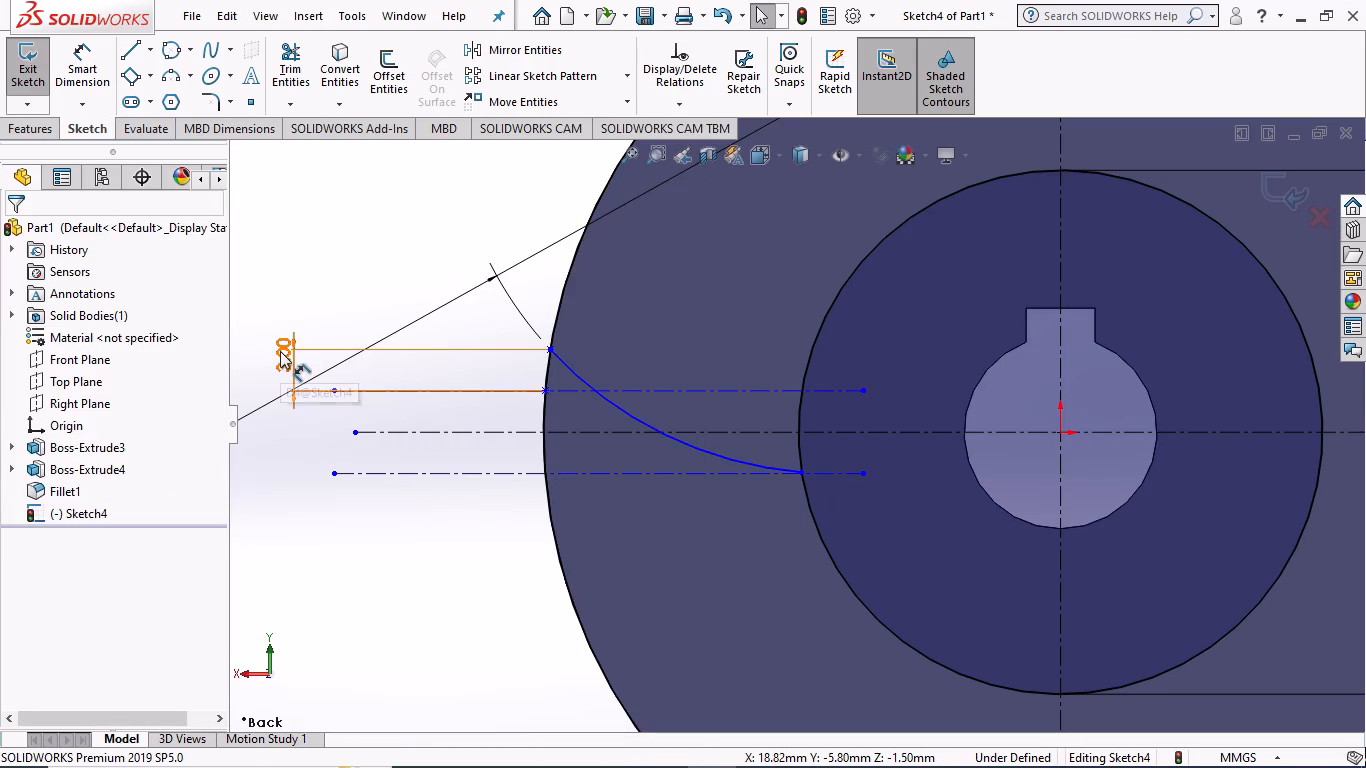
{"action": "right_click", "coordinate": [280, 351]}
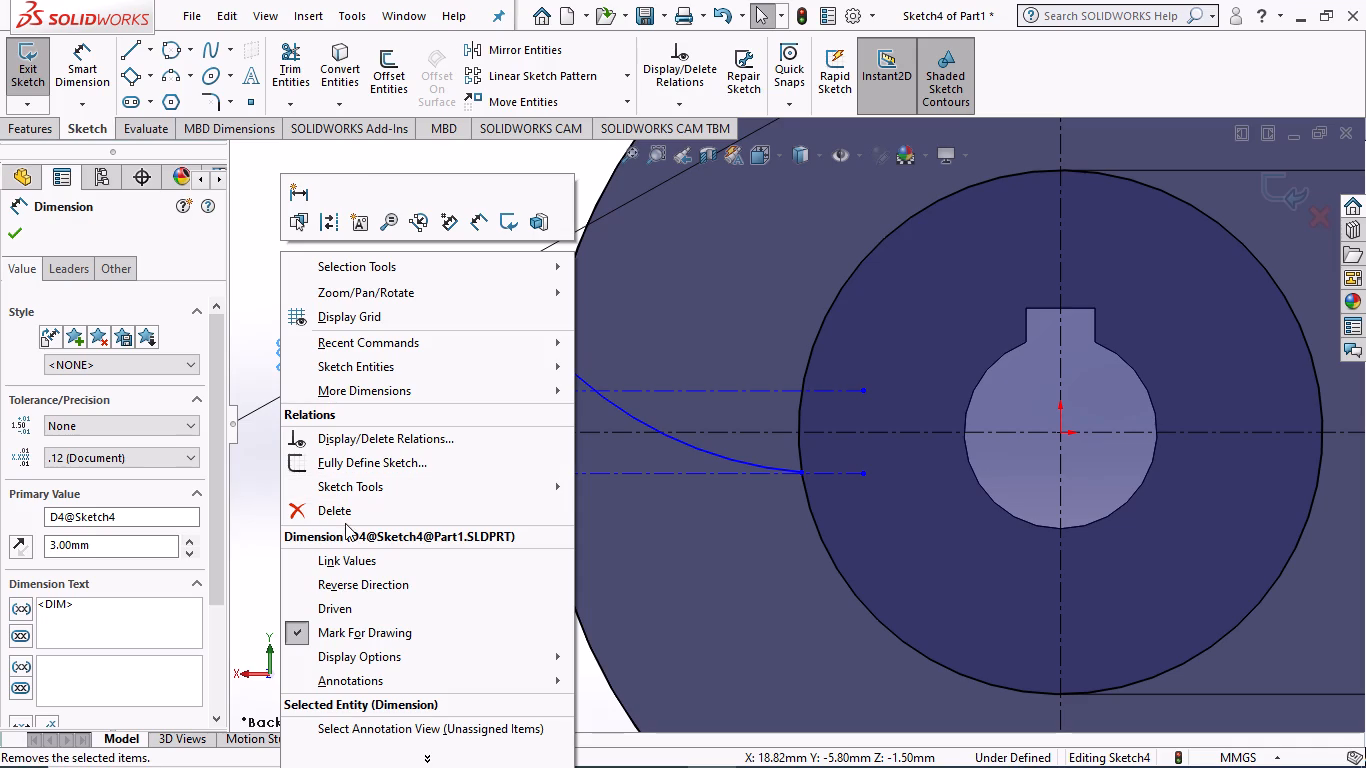
{"action": "left_click", "coordinate": [345, 511]}
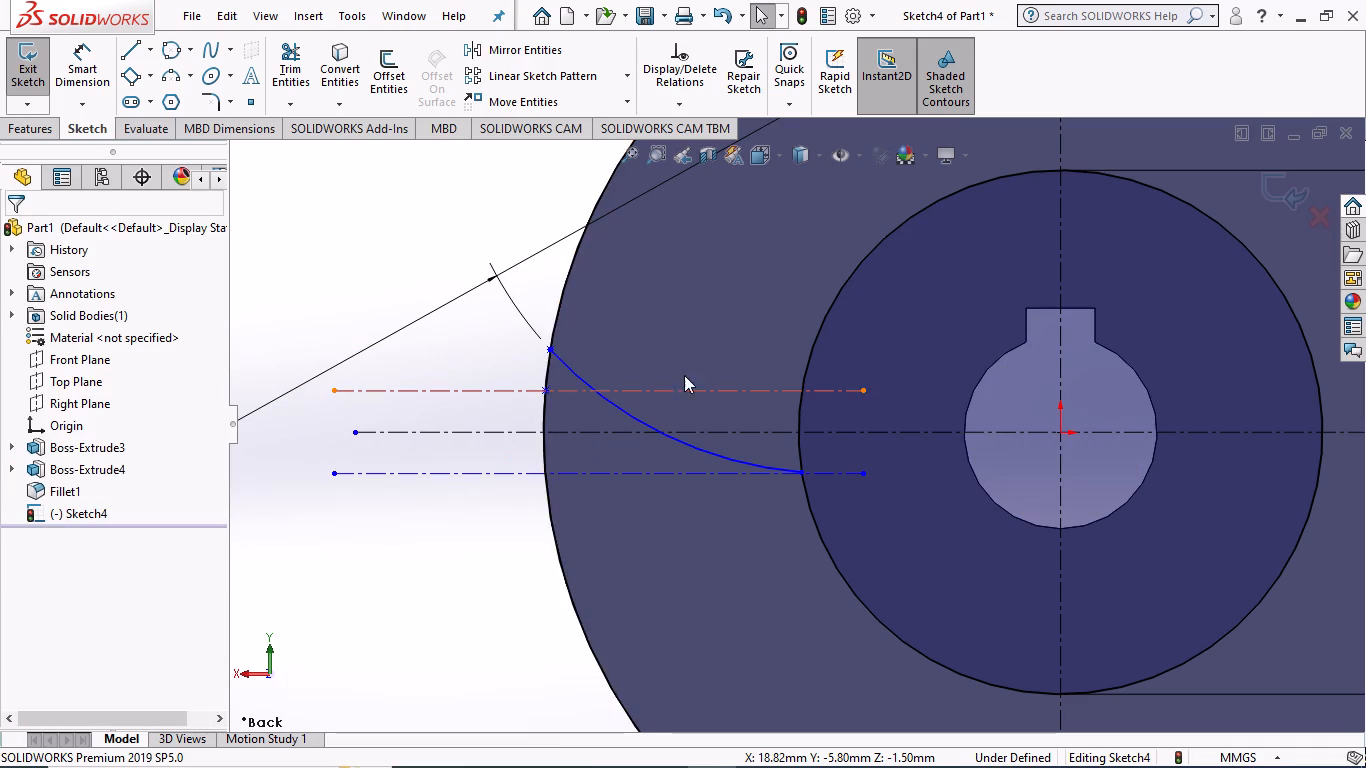
Dimension the distance between the upper and middle horizontal centerlines as 3 mm.
{"action": "left_click", "coordinate": [77, 58]}
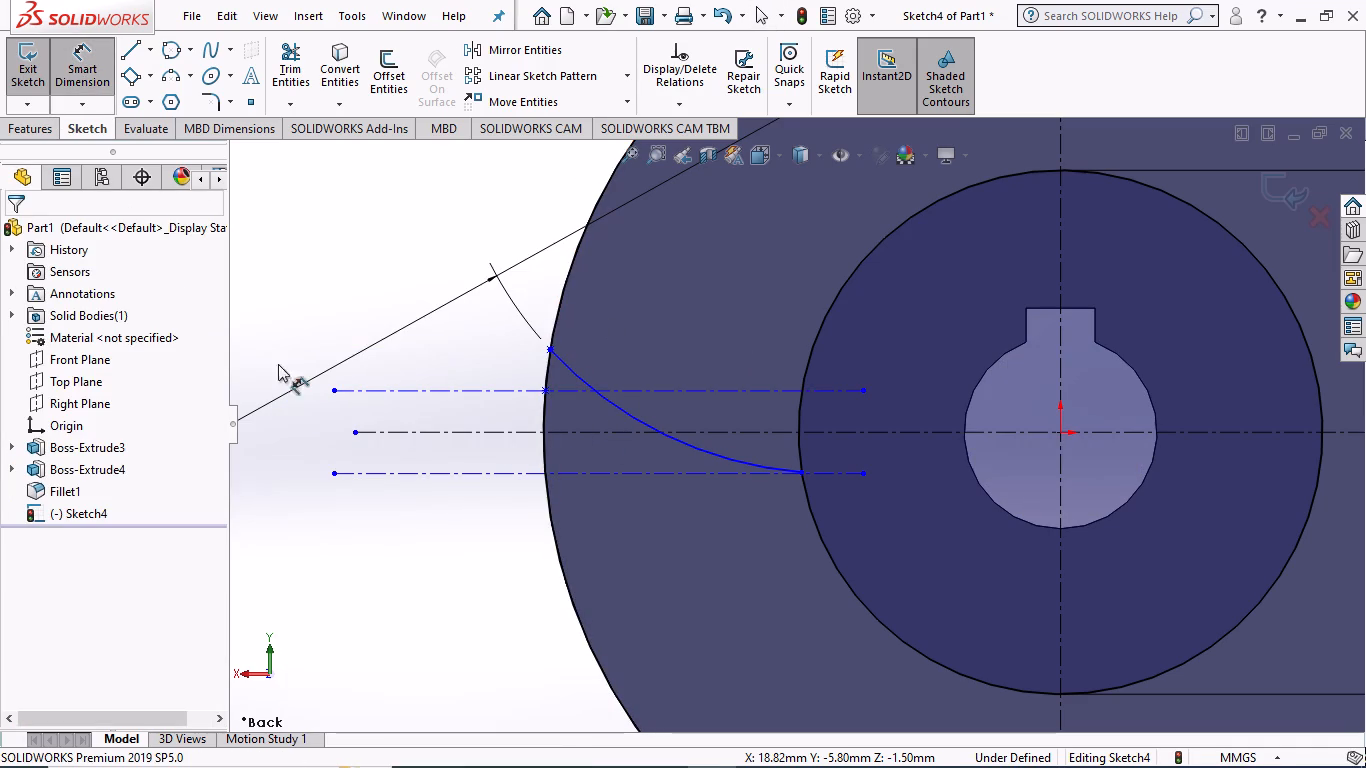
{"action": "left_click", "coordinate": [410, 388]}
{"action": "left_click", "coordinate": [407, 430]}
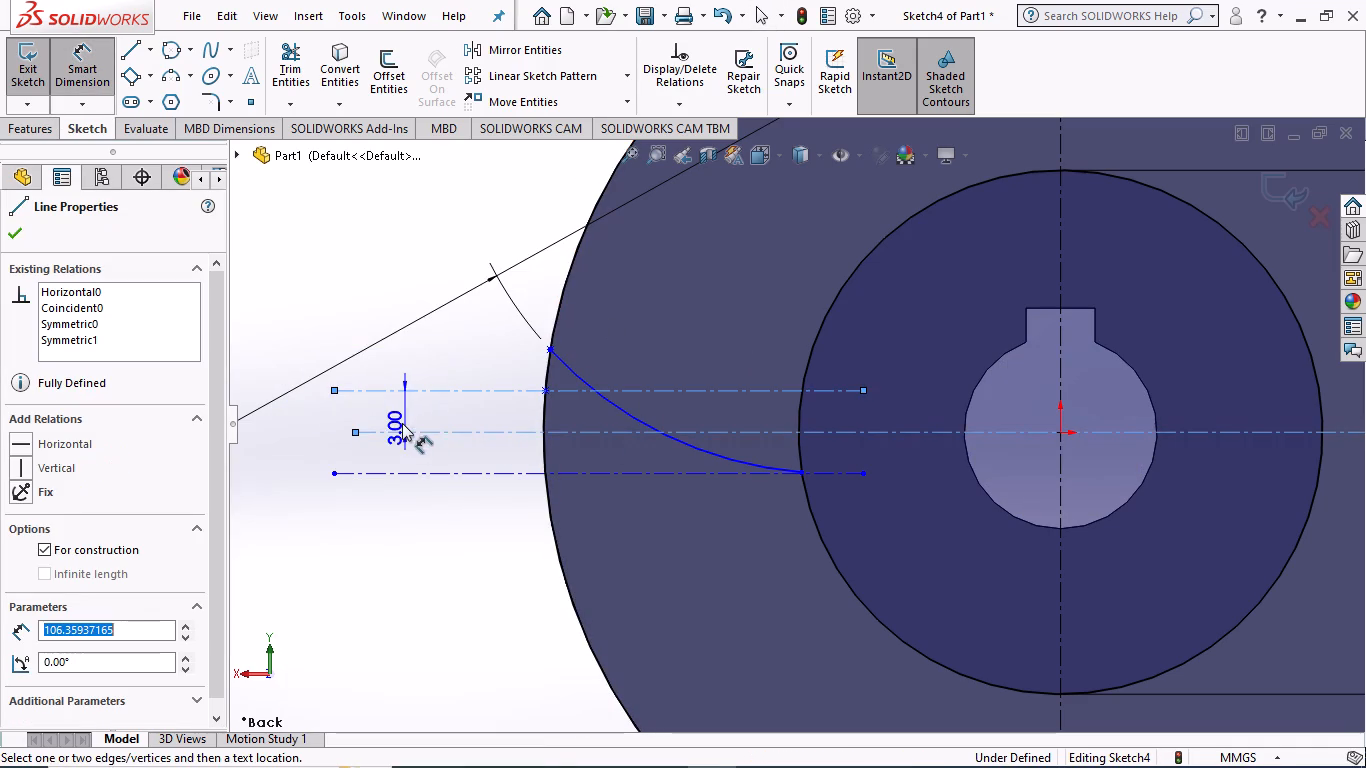
{"action": "left_click", "coordinate": [401, 416]}
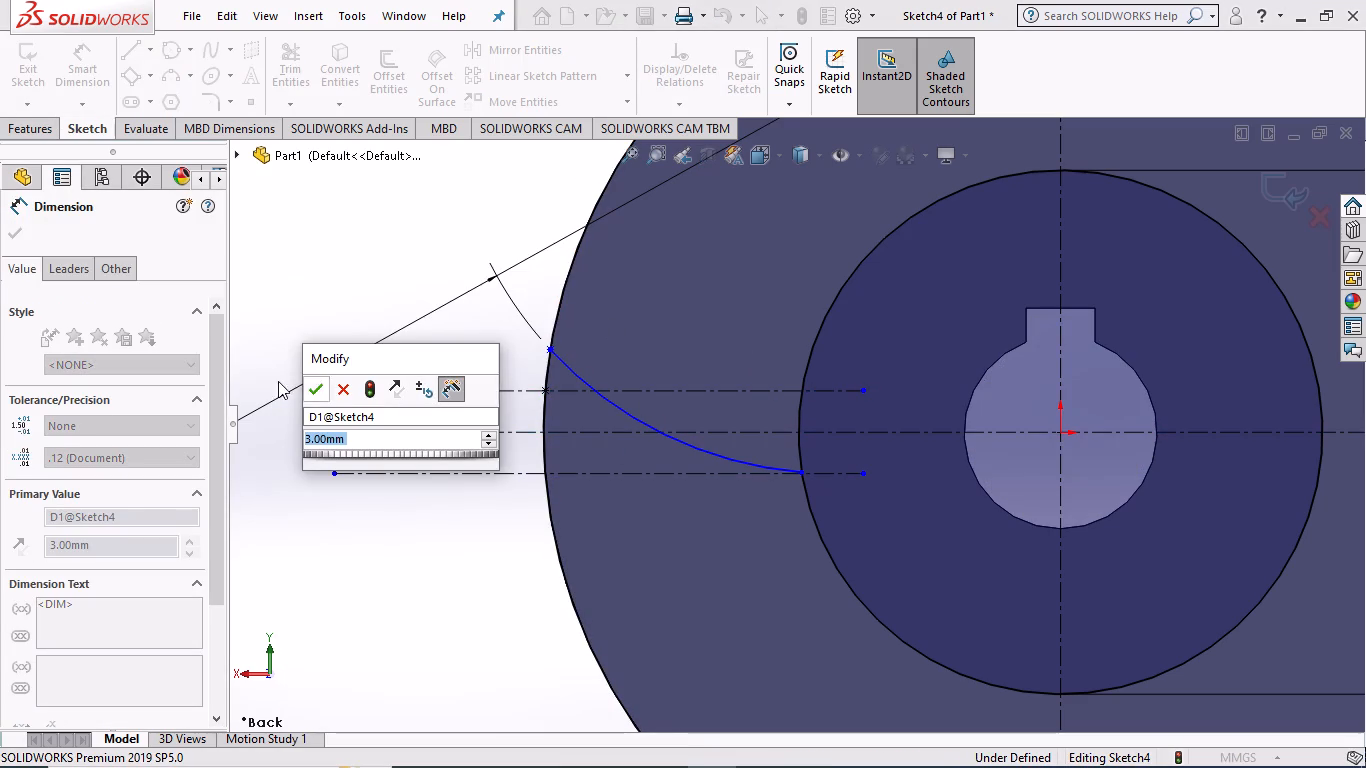
{"action": "left_click", "coordinate": [312, 389]}
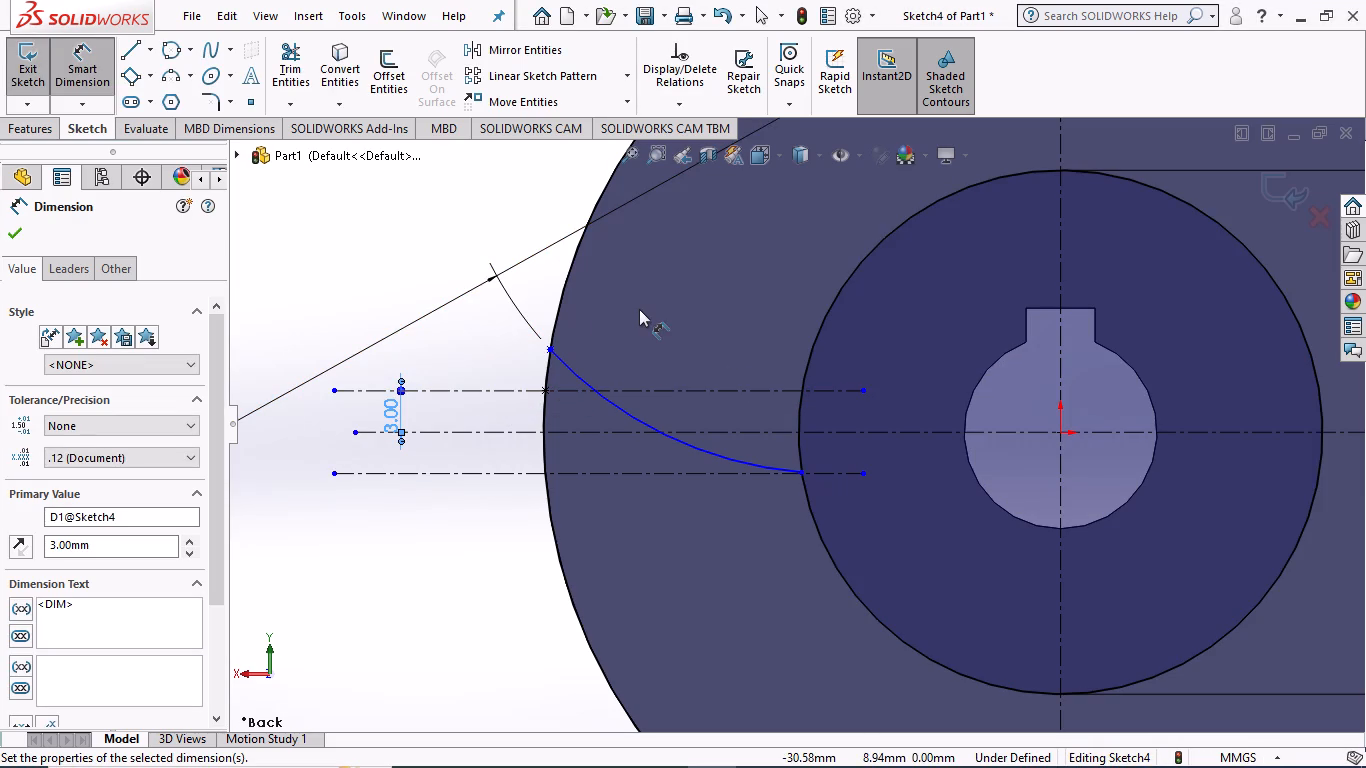
{"action": "key", "text": "ctrl+z"}
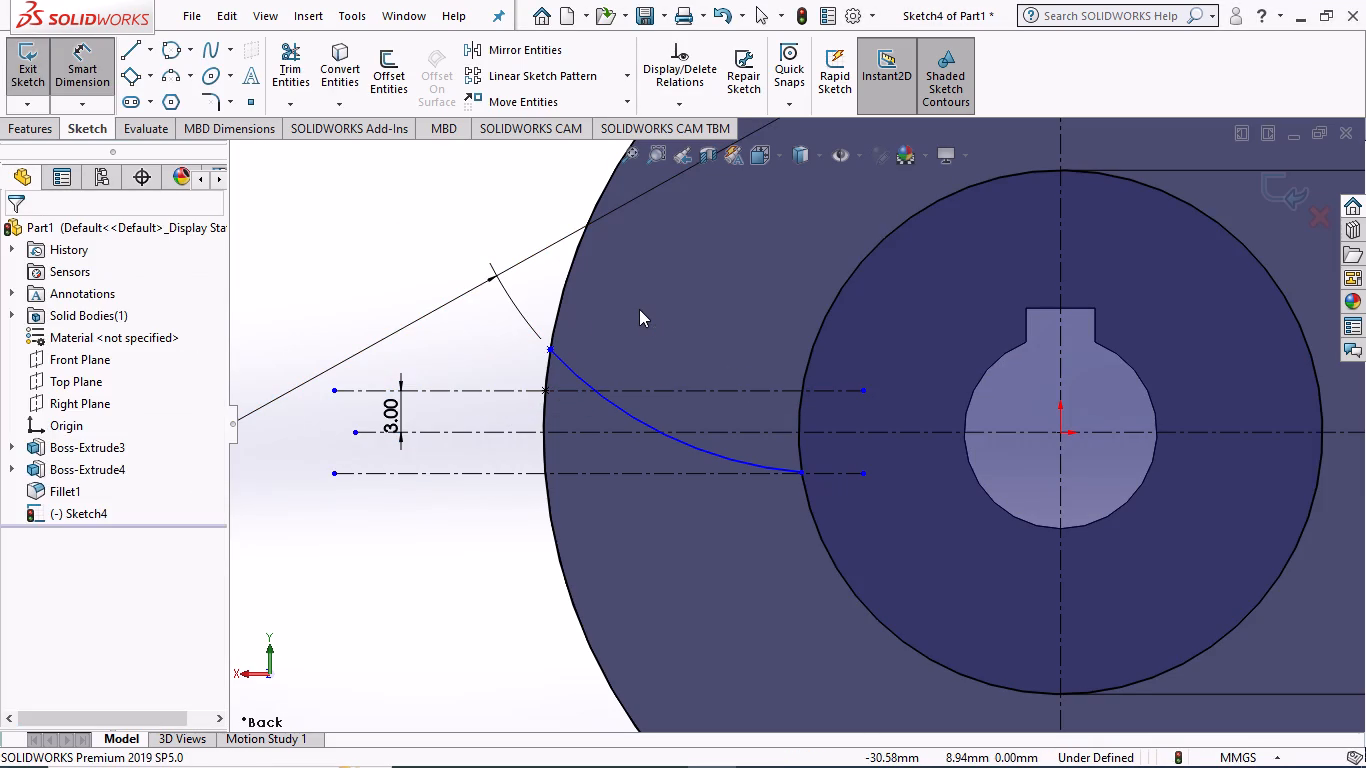
Delete the profile arc between the disc's outer and inner circles along with its radius dimension.
{"action": "left_click", "coordinate": [576, 370]}
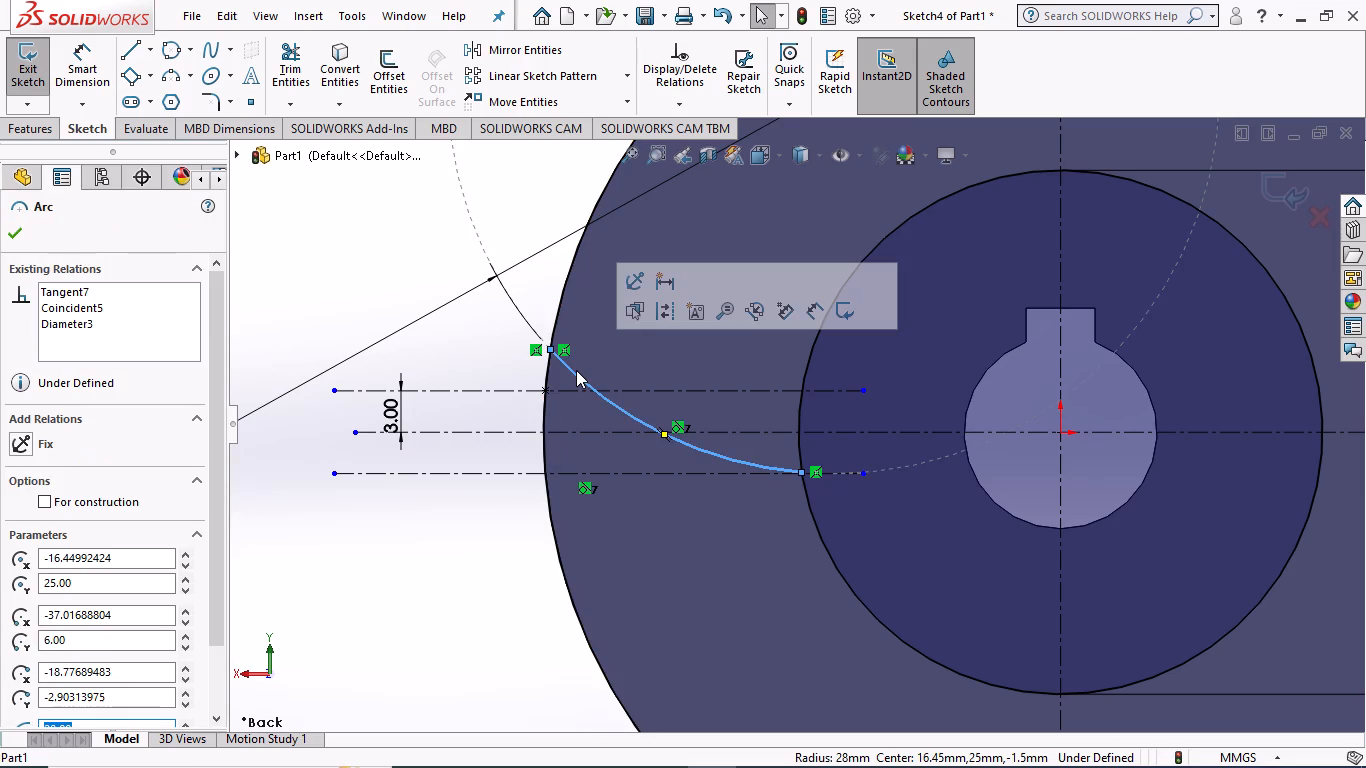
{"action": "key", "text": "Delete"}
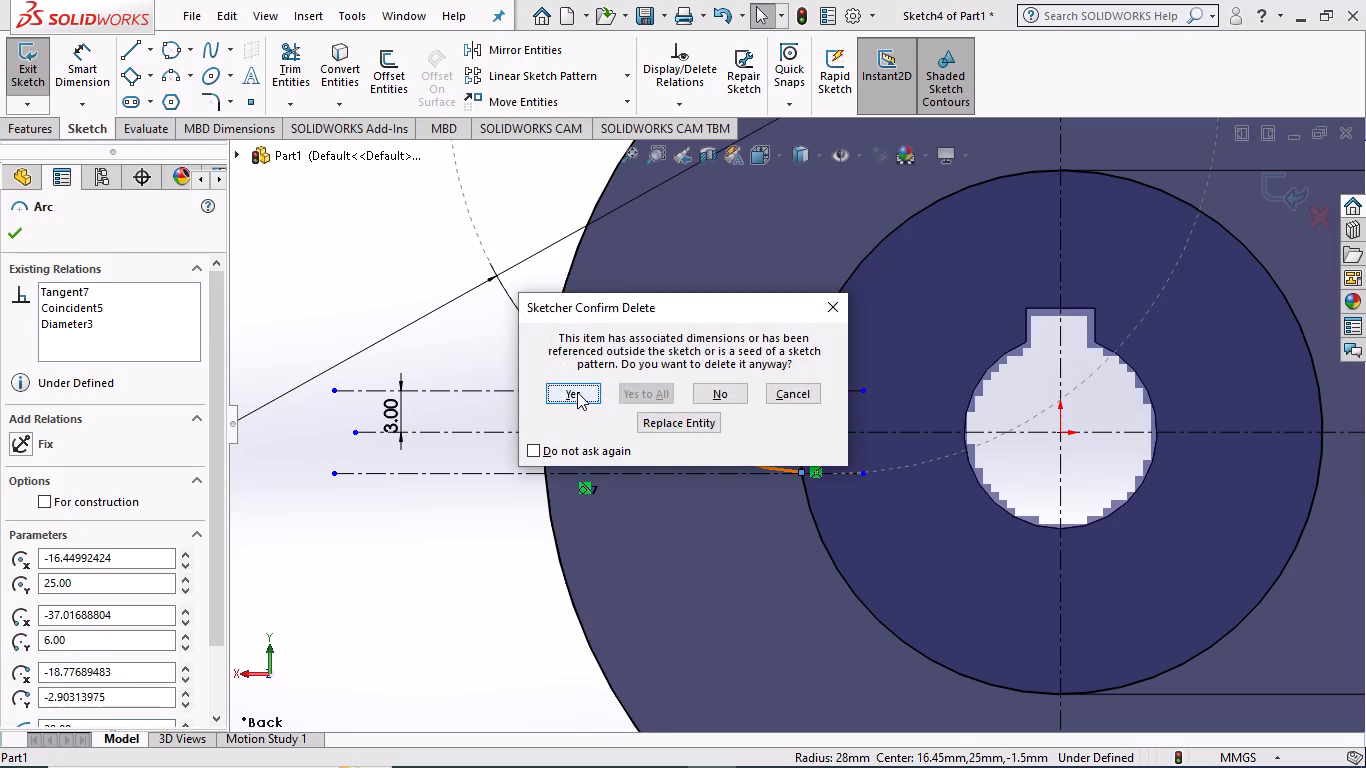
{"action": "left_click", "coordinate": [577, 392]}
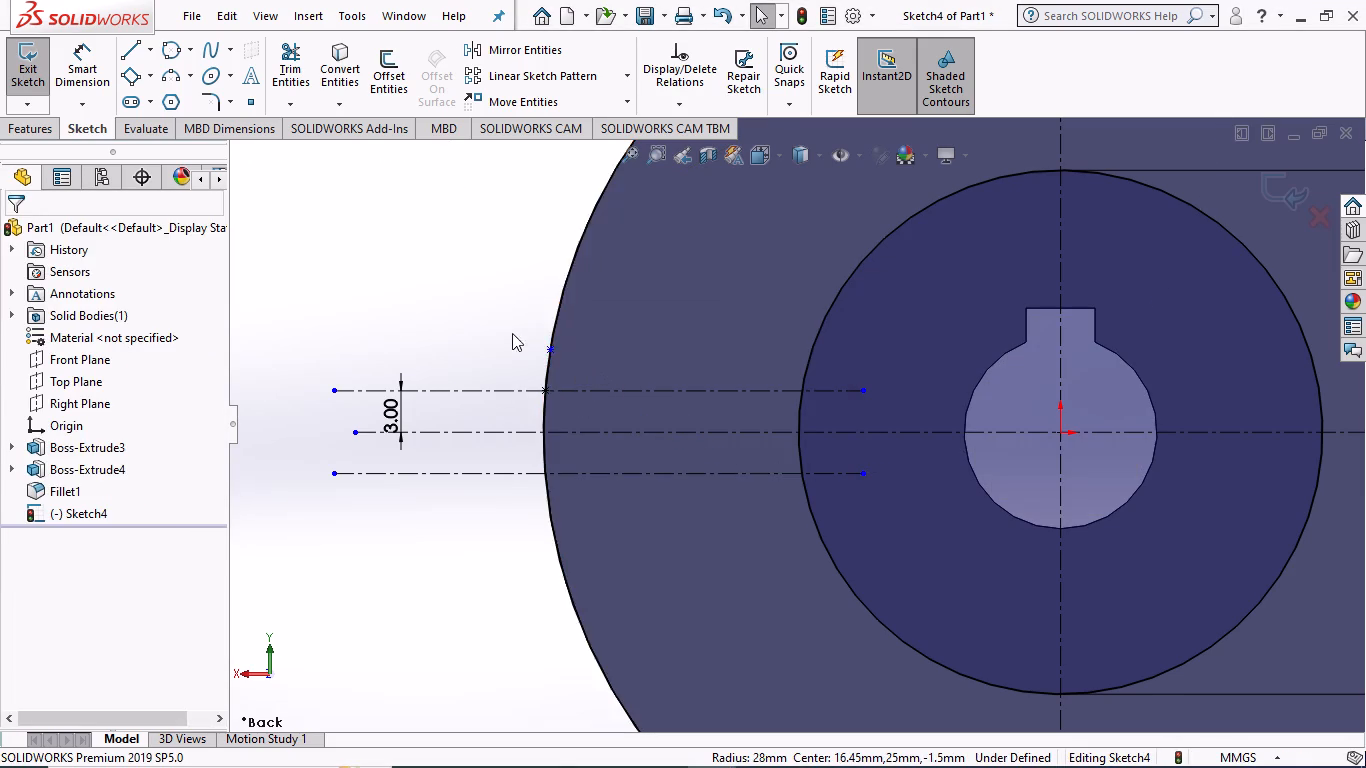
Dimension the aligned distance between the two sketch points on the disc's outer circle as 3 mm.
{"action": "left_click", "coordinate": [93, 66]}
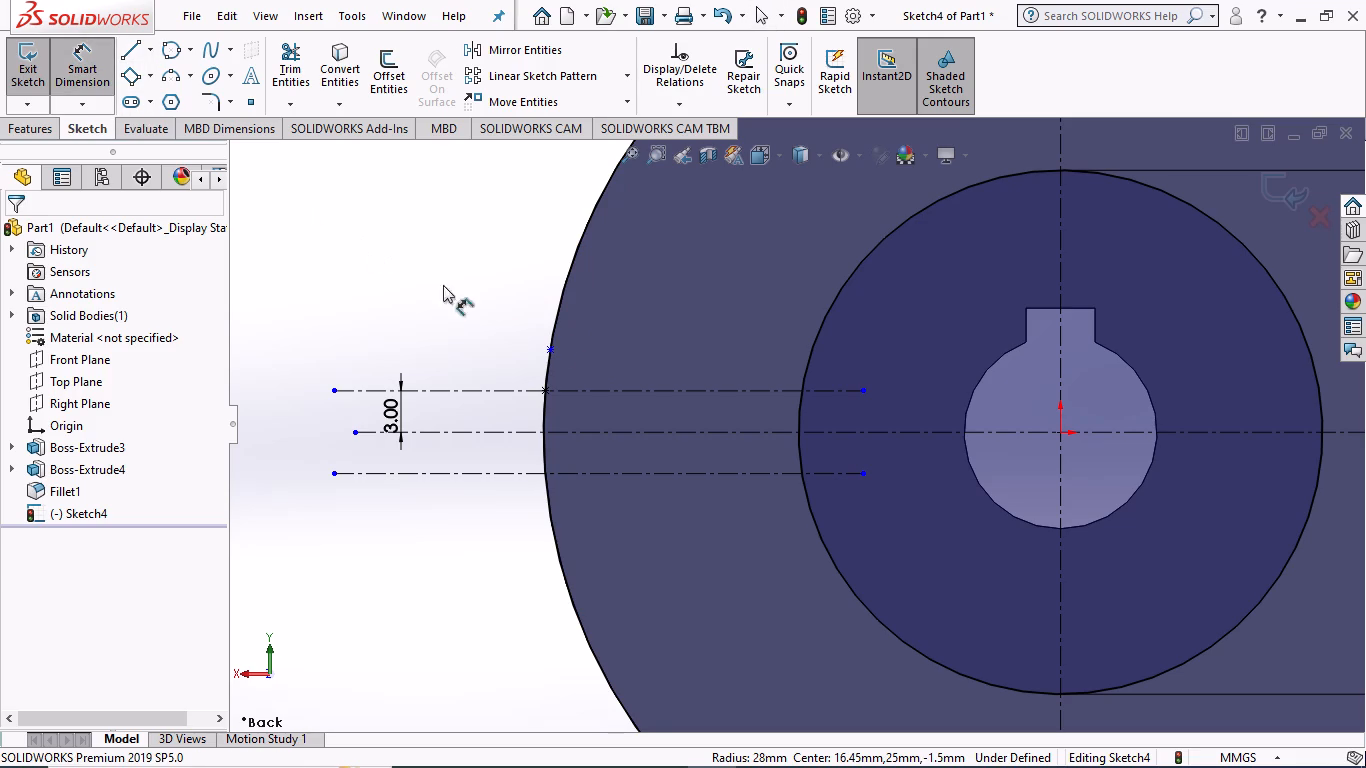
{"action": "left_click", "coordinate": [547, 350]}
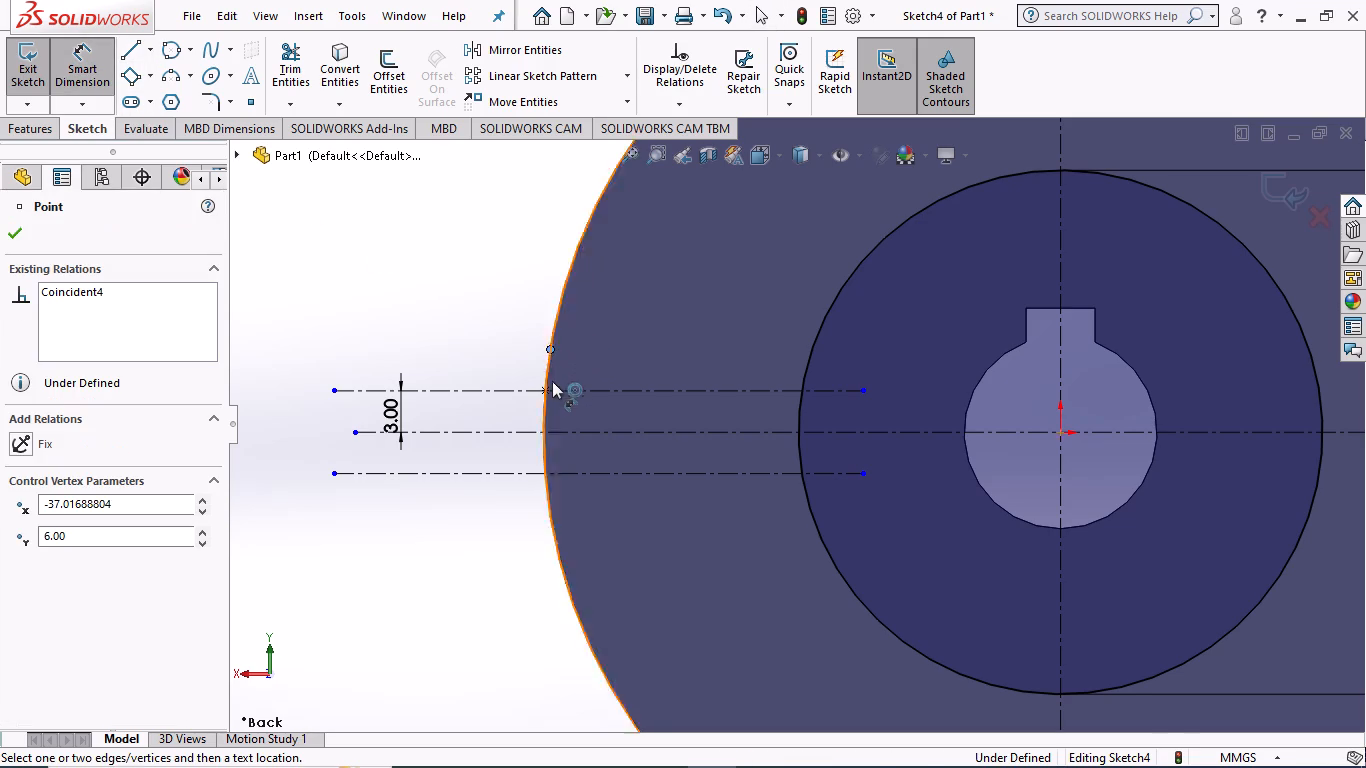
{"action": "left_click", "coordinate": [548, 388]}
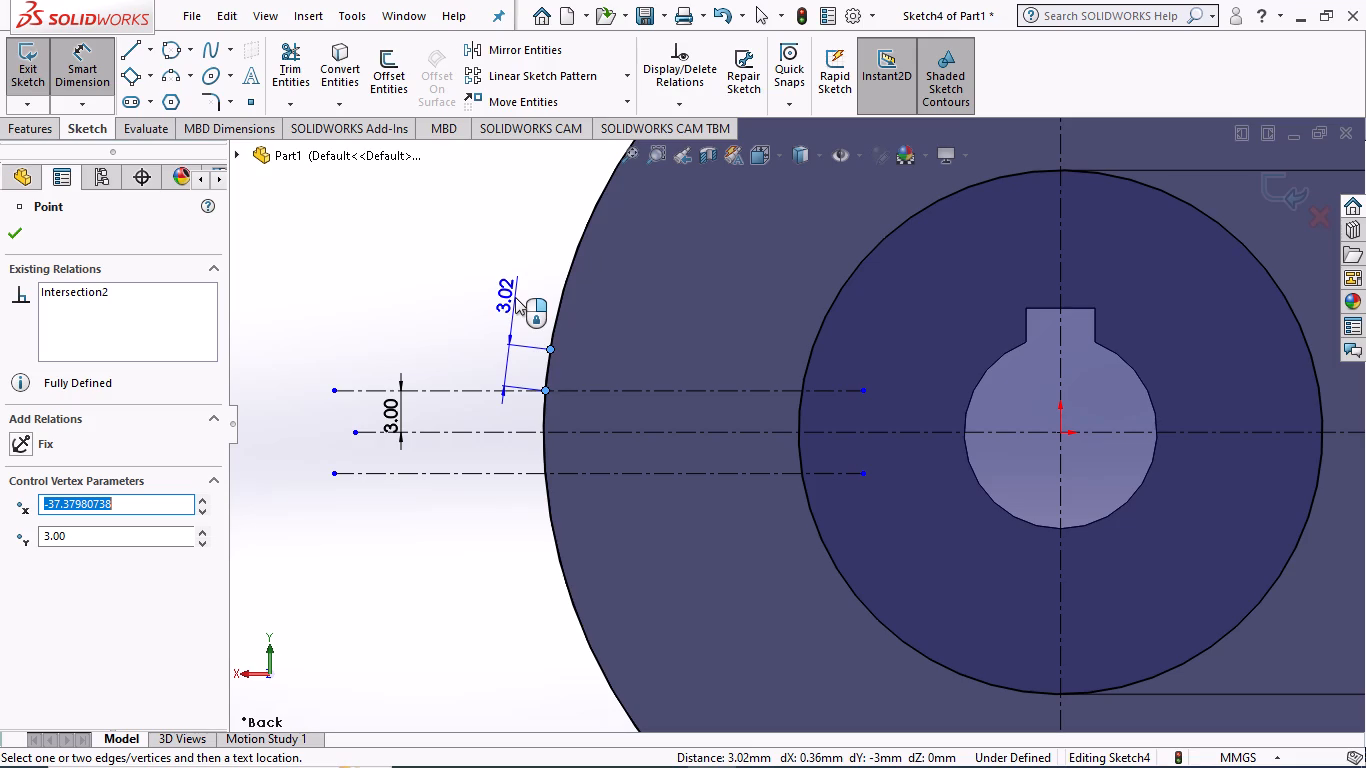
{"action": "left_click", "coordinate": [515, 297]}
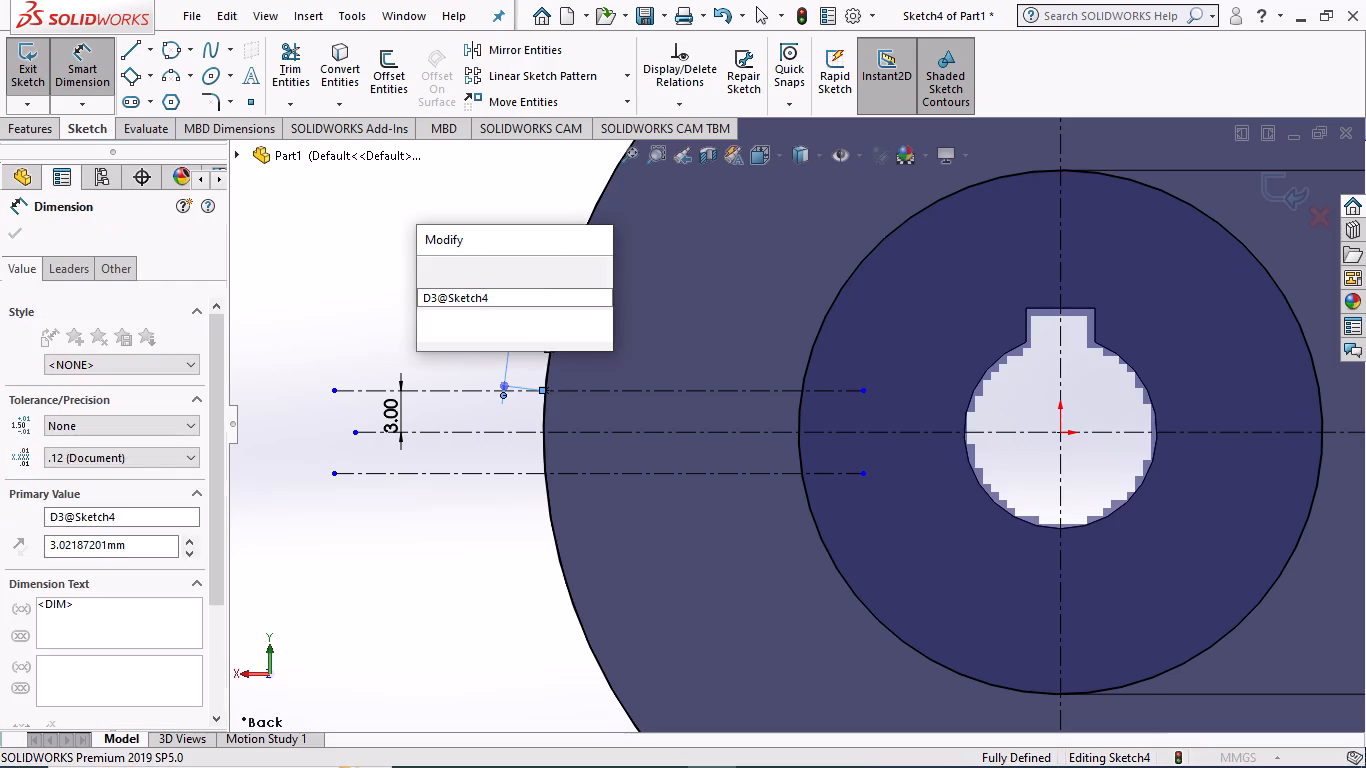
{"action": "key", "text": "3"}
{"action": "key", "text": "Return"}
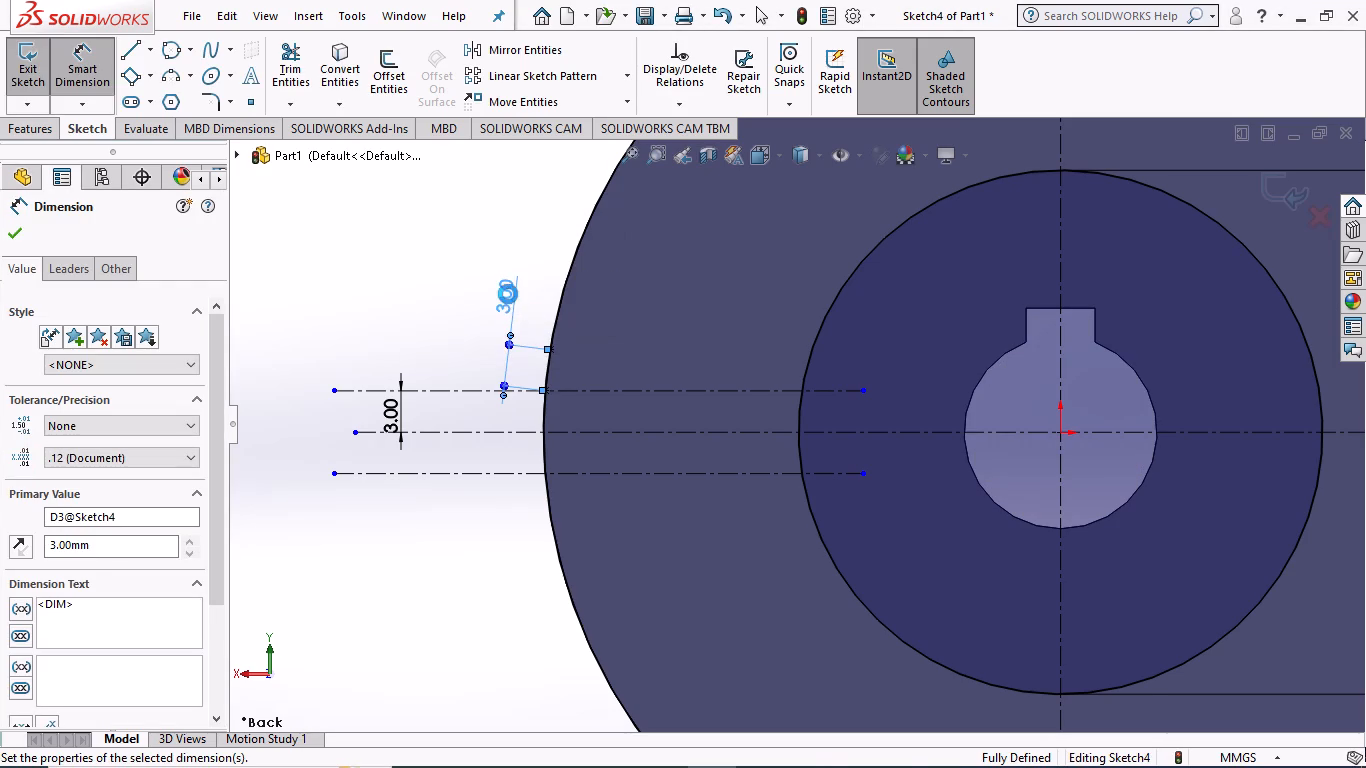
{"action": "left_click", "coordinate": [16, 235]}
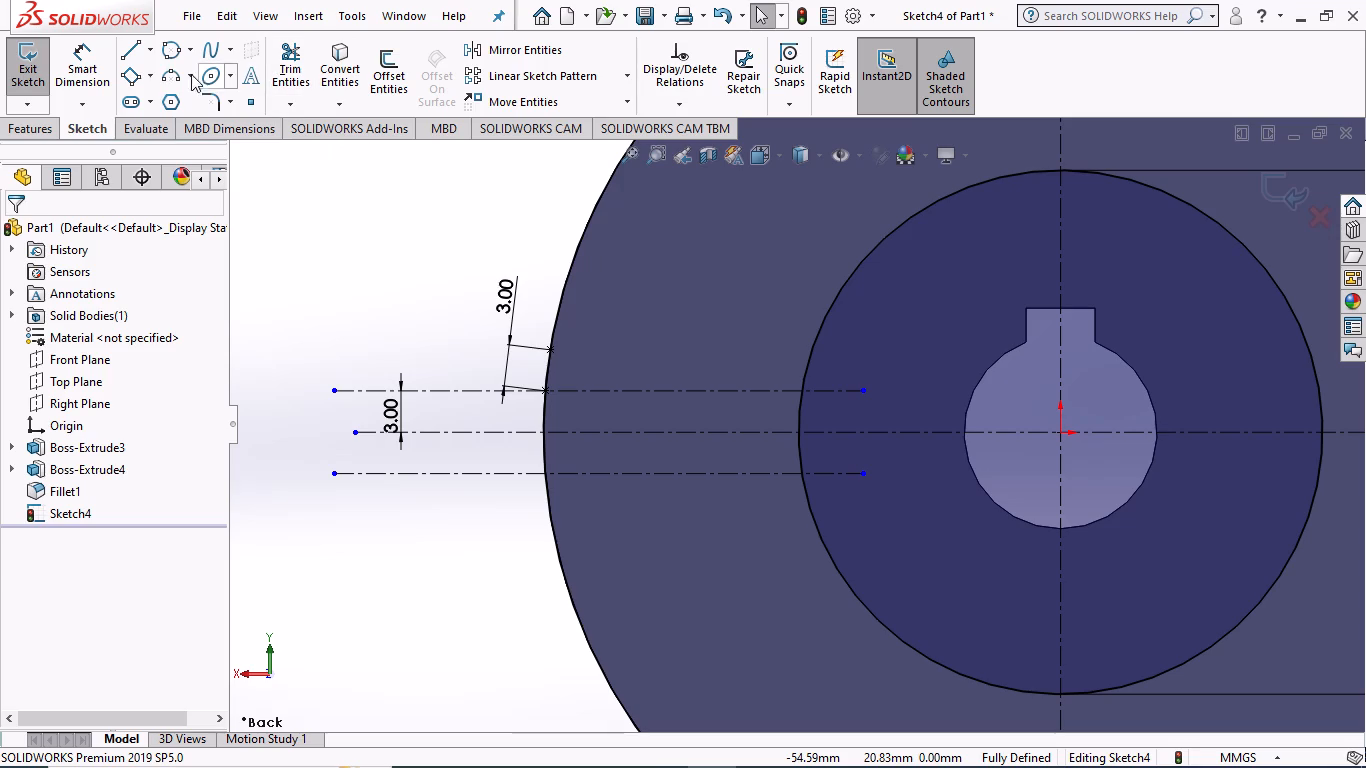
Place a sketch point on the lower centerline between the two circles, about 22 mm horizontally from the origin.
{"action": "left_click", "coordinate": [250, 104]}
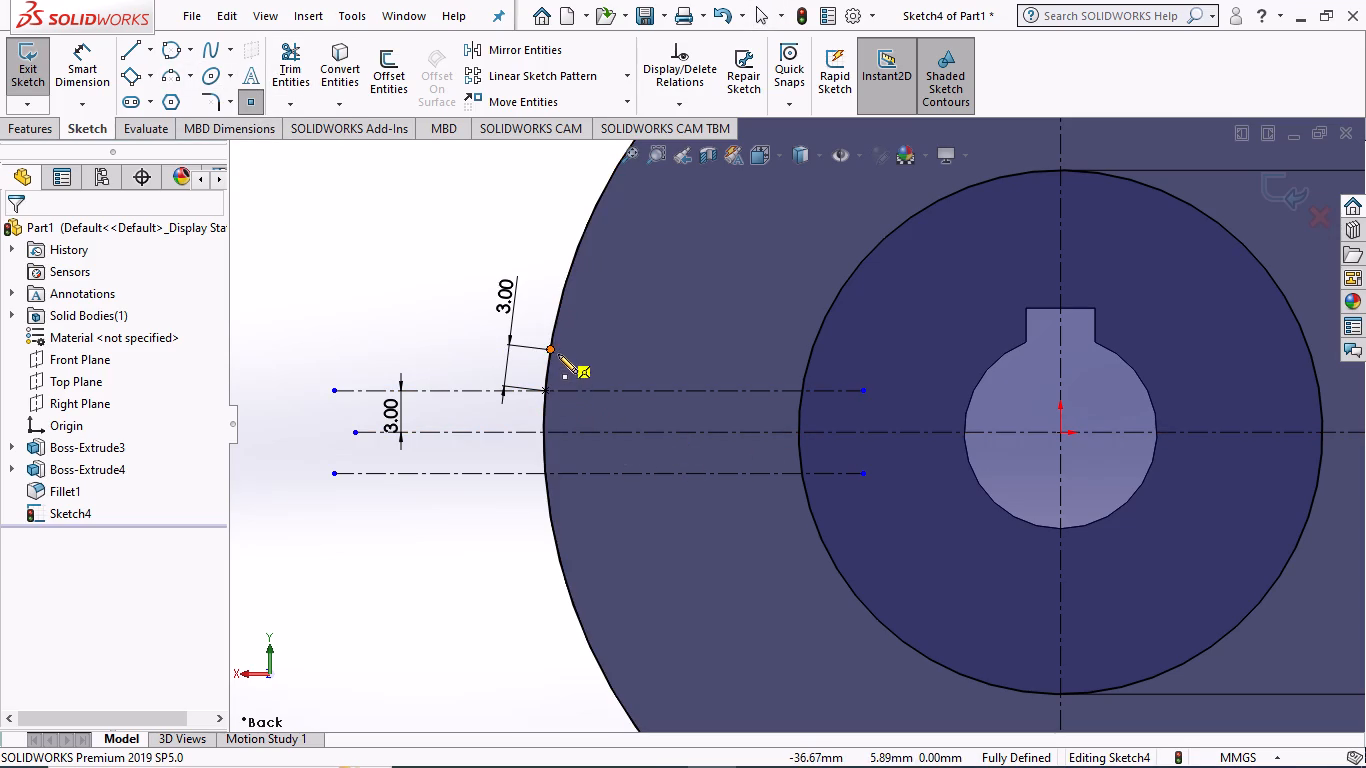
{"action": "left_click", "coordinate": [759, 475]}
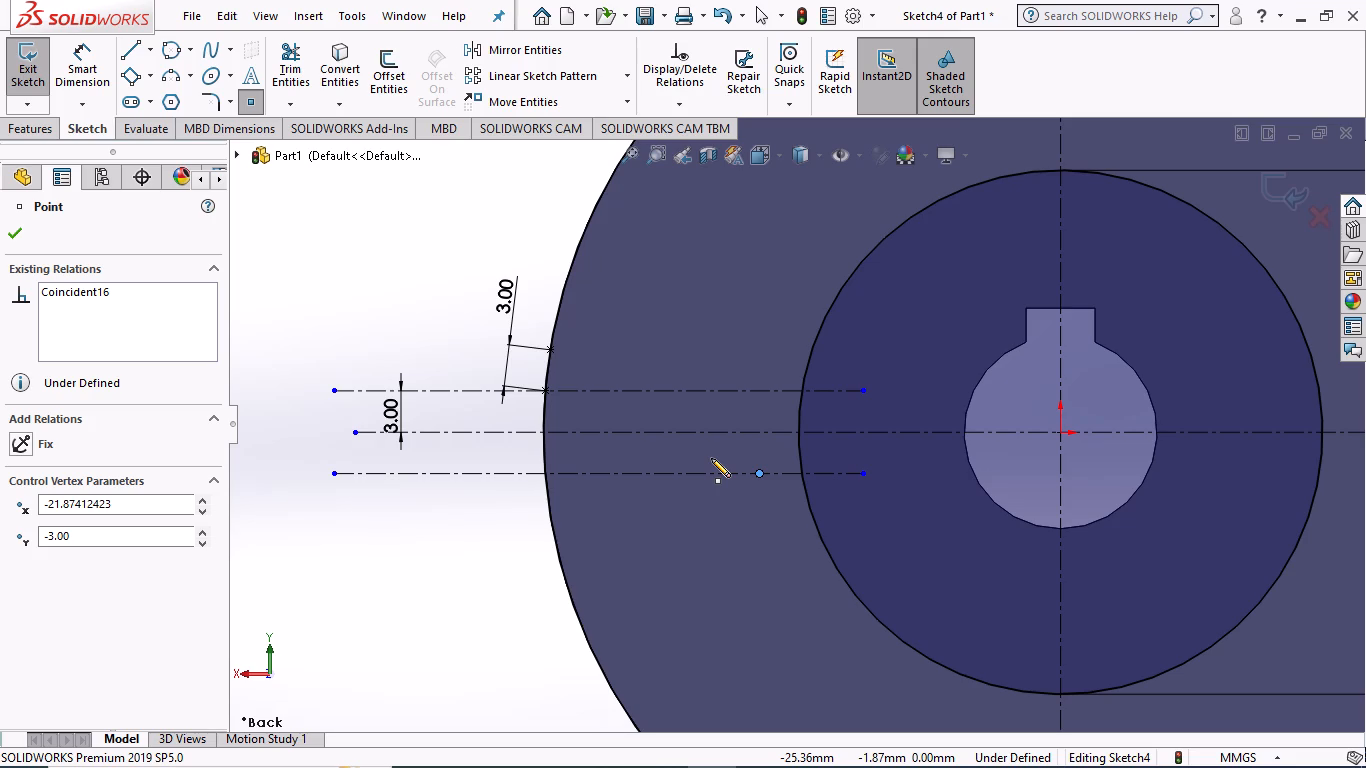
{"action": "key", "text": "Escape"}
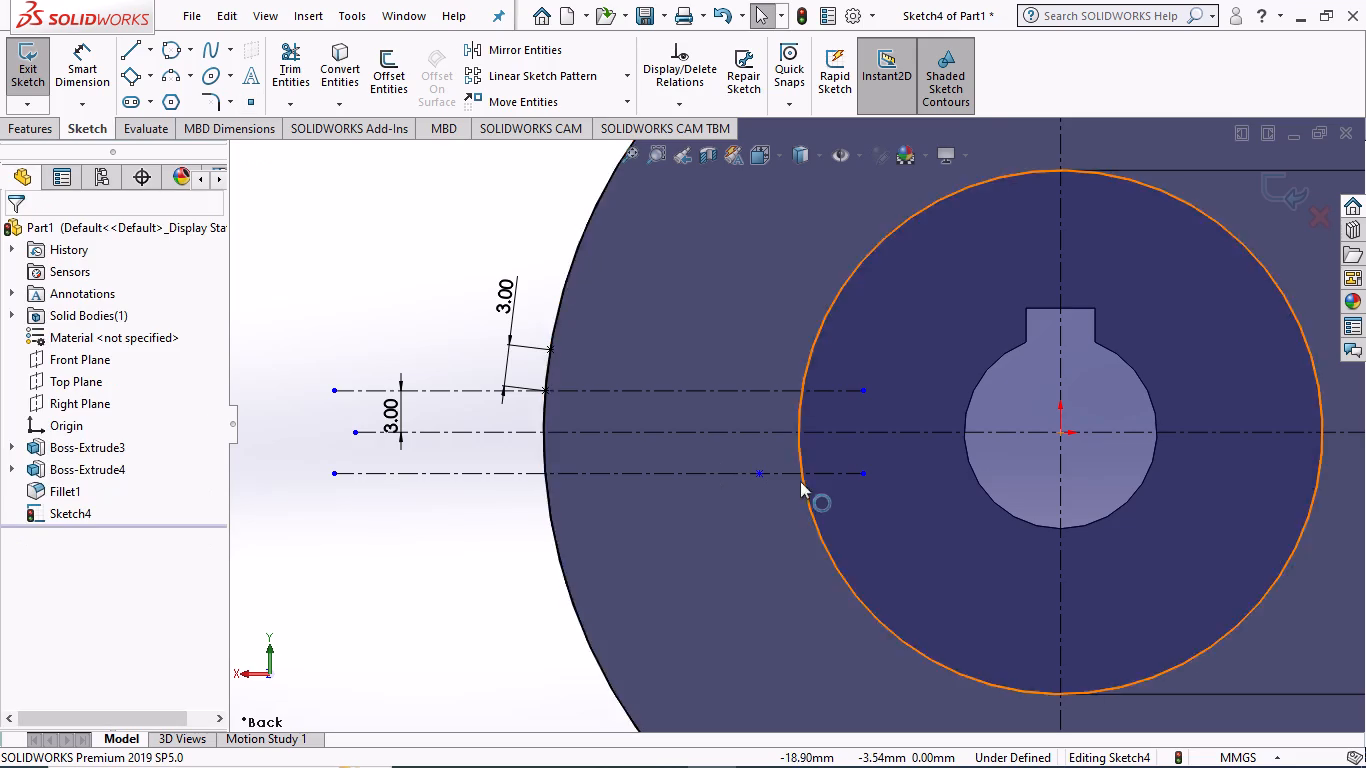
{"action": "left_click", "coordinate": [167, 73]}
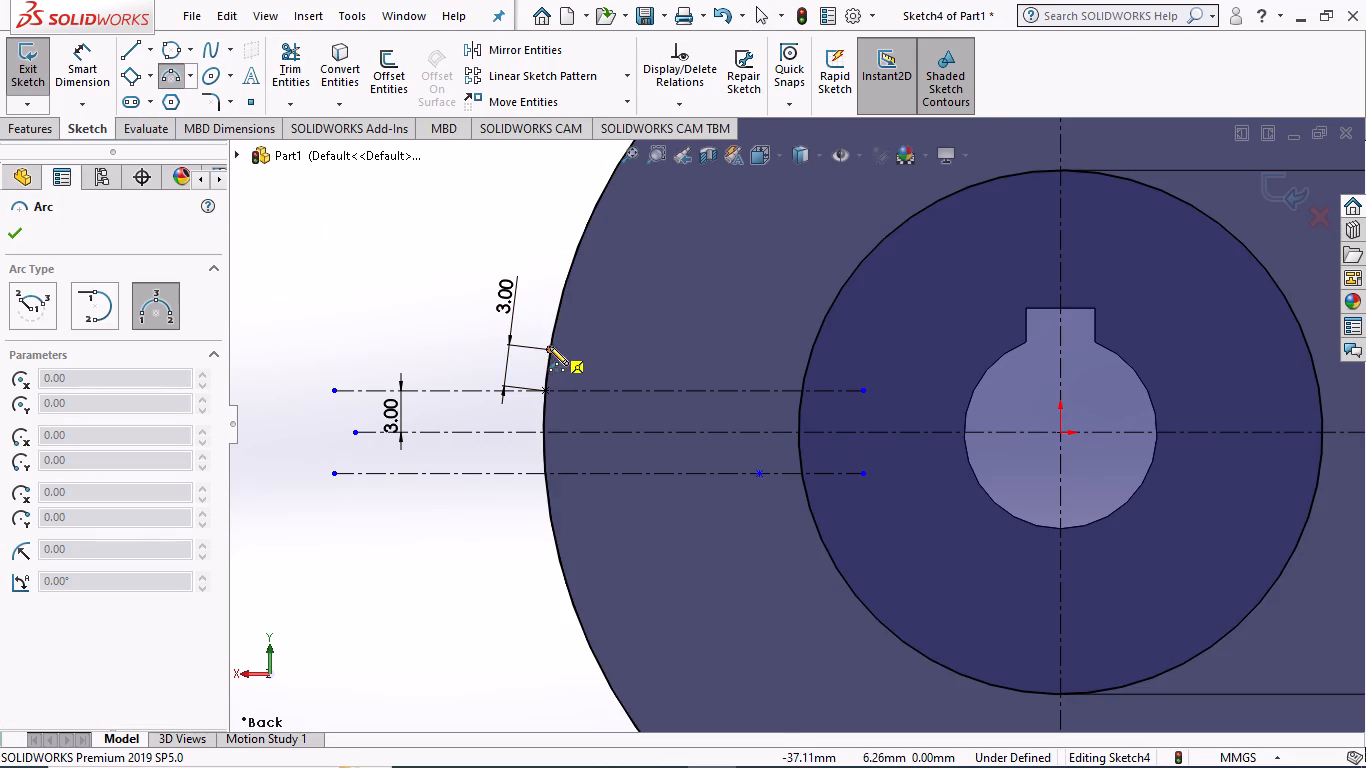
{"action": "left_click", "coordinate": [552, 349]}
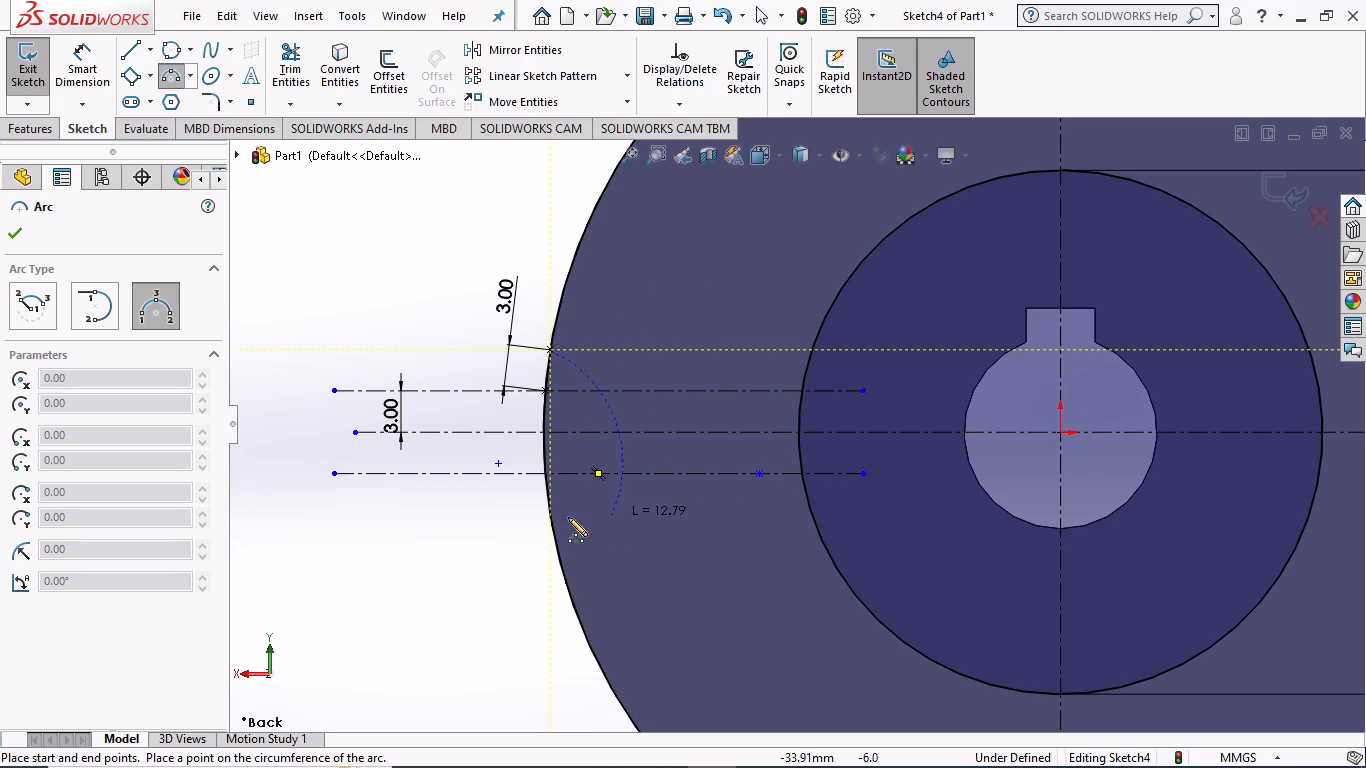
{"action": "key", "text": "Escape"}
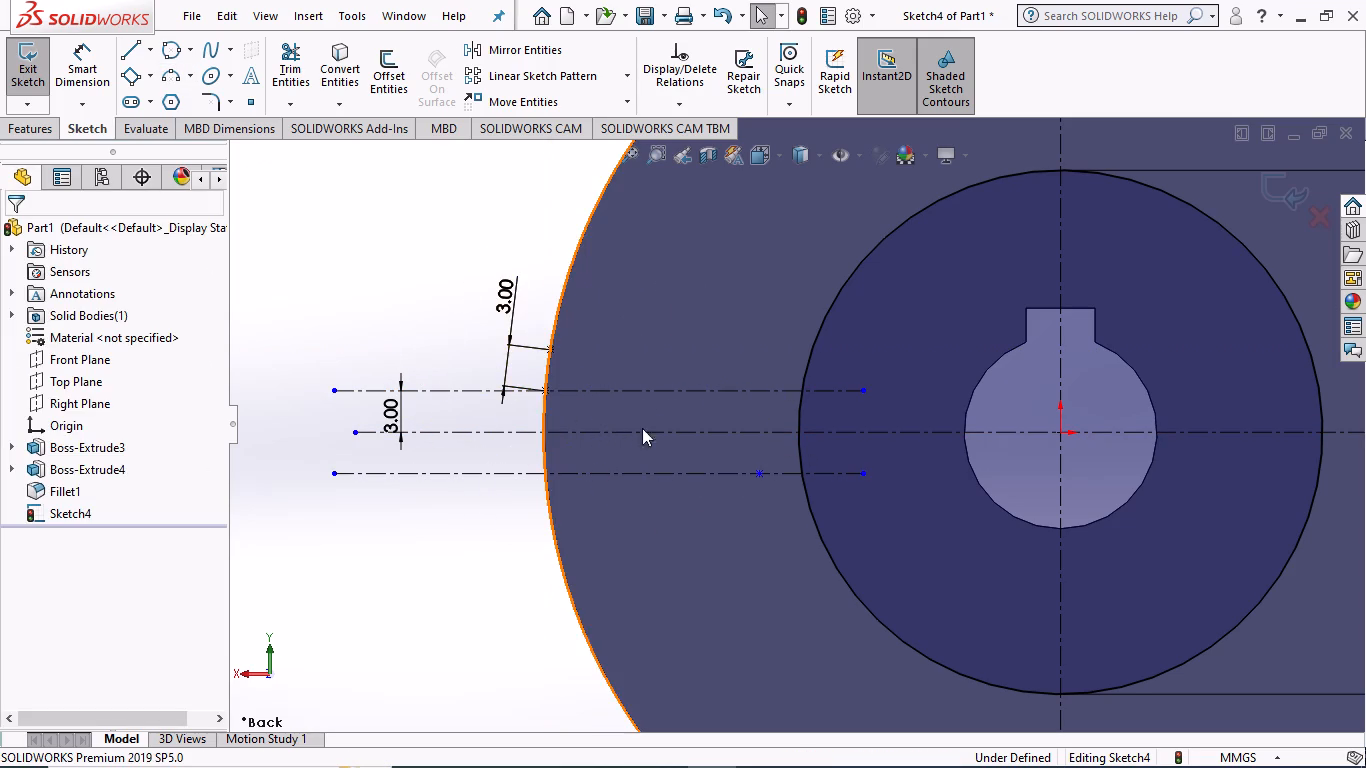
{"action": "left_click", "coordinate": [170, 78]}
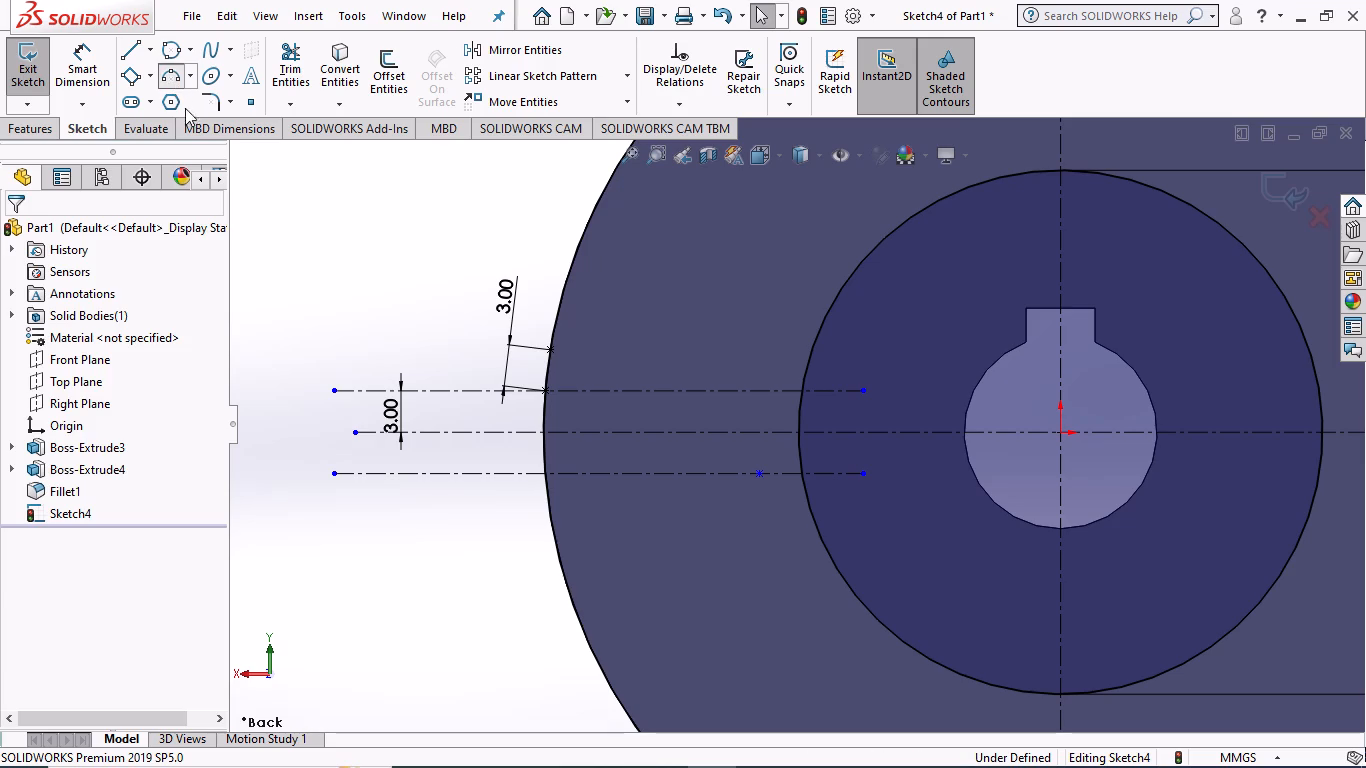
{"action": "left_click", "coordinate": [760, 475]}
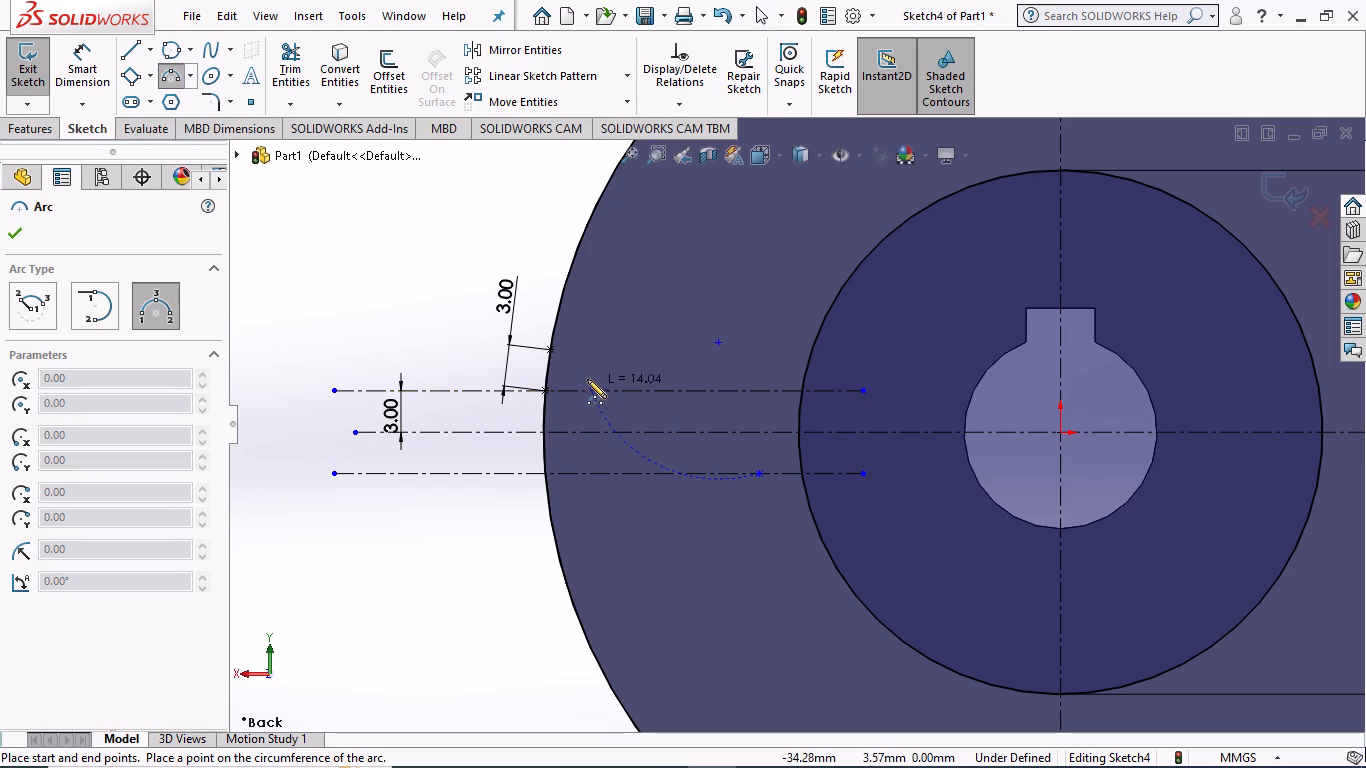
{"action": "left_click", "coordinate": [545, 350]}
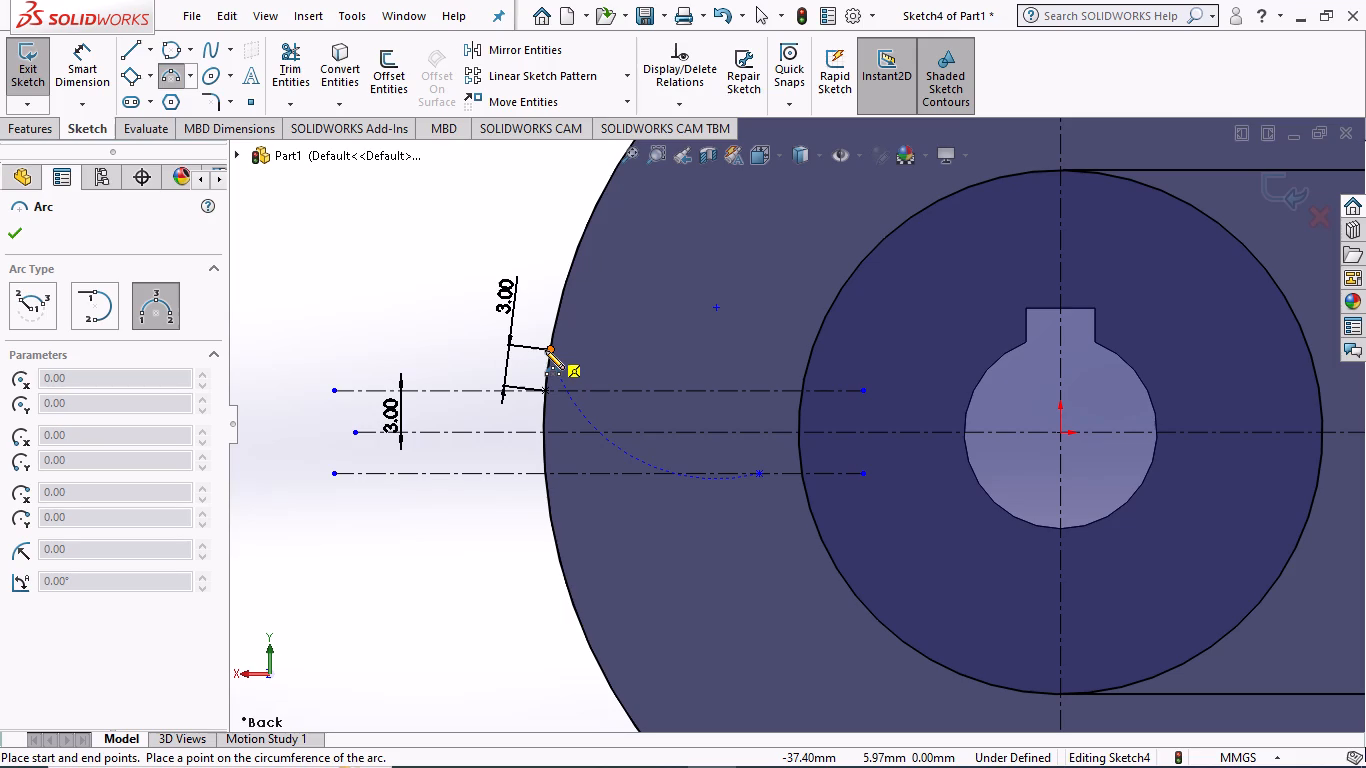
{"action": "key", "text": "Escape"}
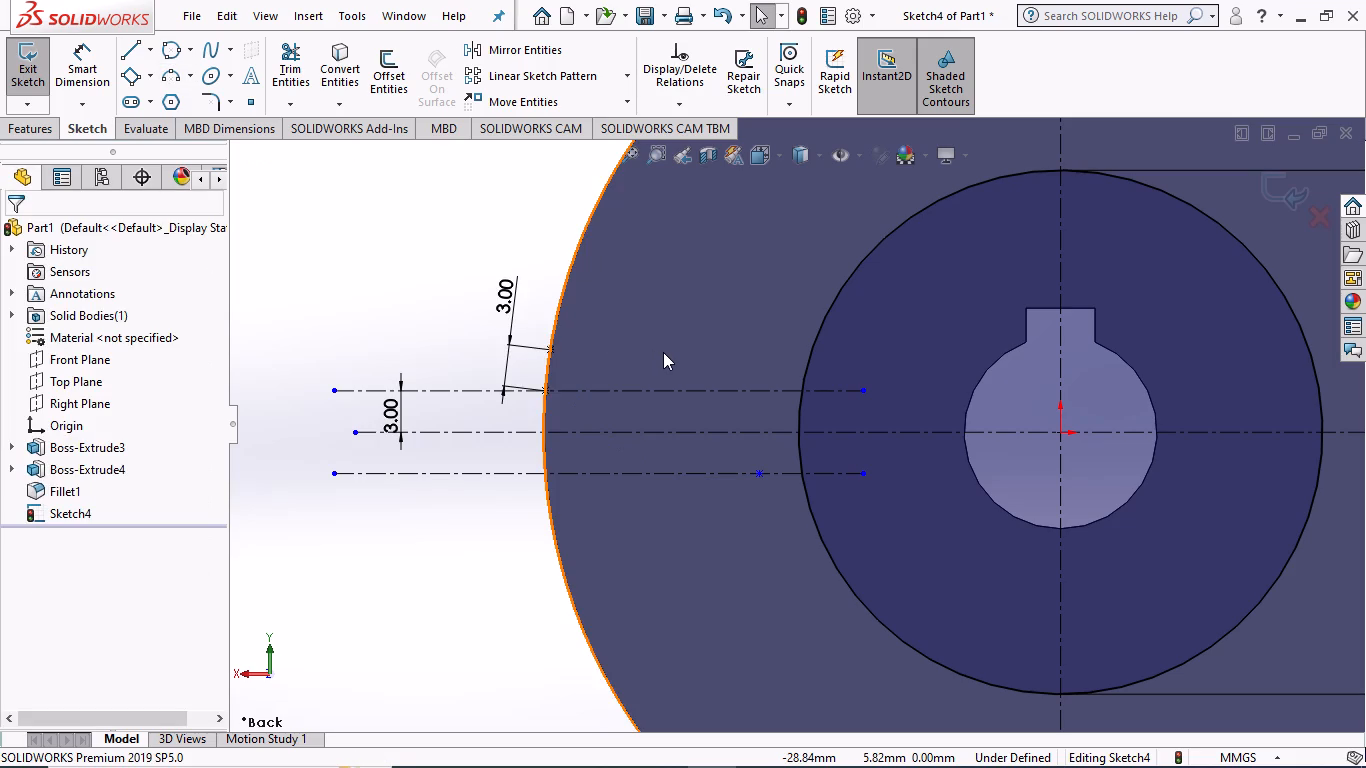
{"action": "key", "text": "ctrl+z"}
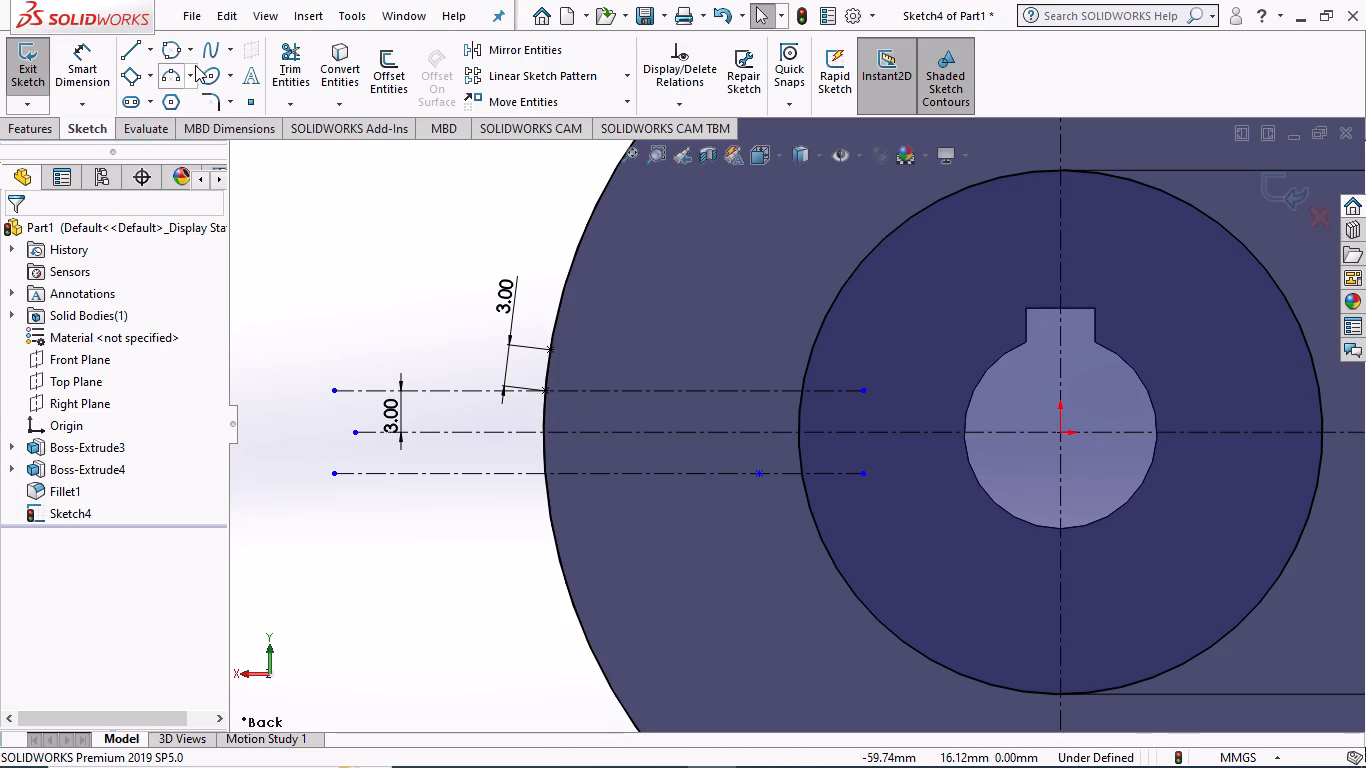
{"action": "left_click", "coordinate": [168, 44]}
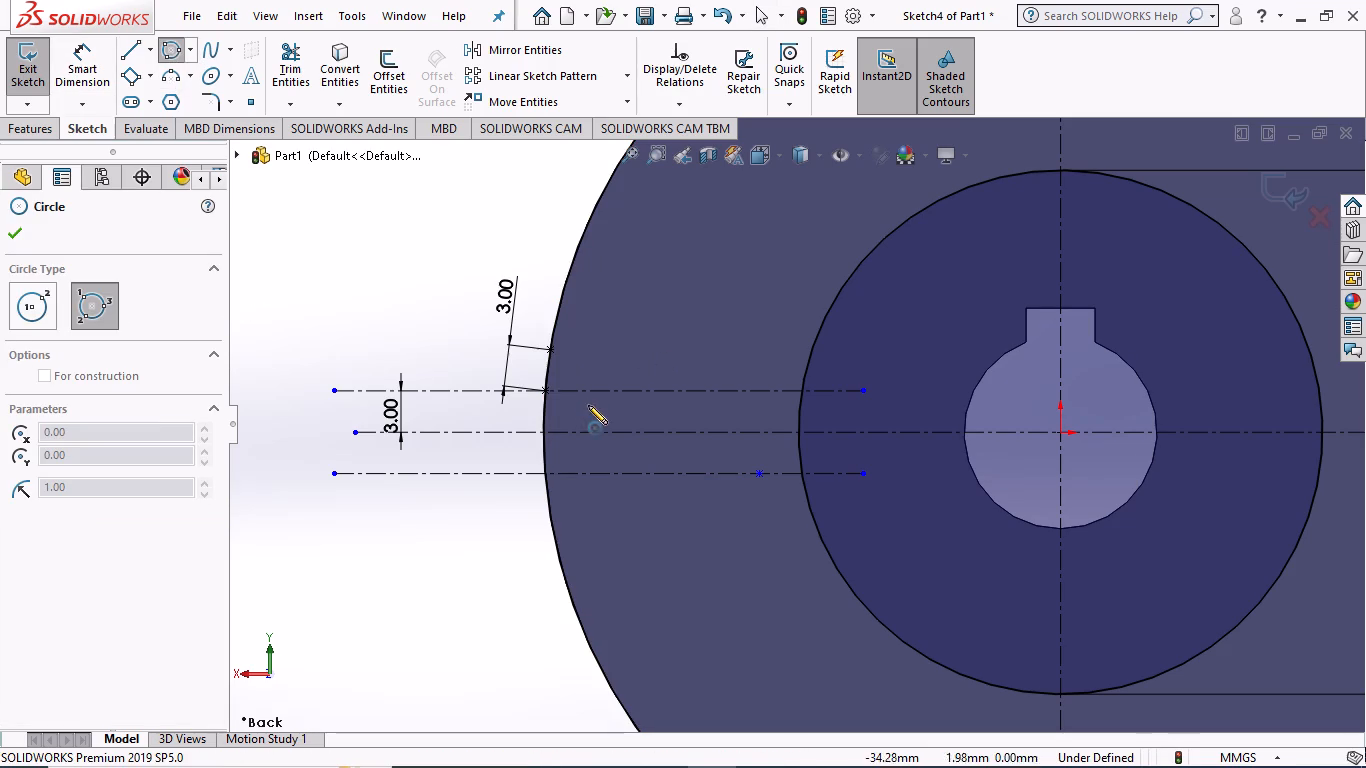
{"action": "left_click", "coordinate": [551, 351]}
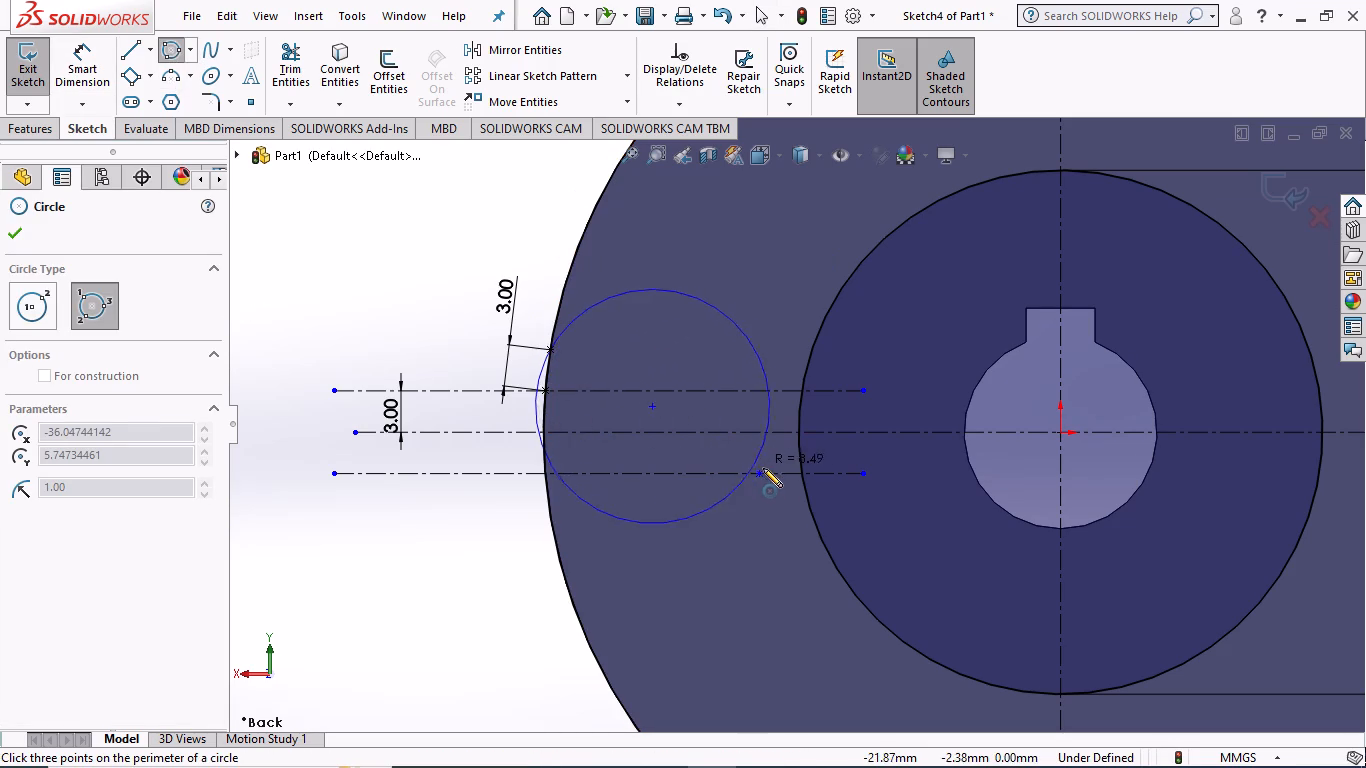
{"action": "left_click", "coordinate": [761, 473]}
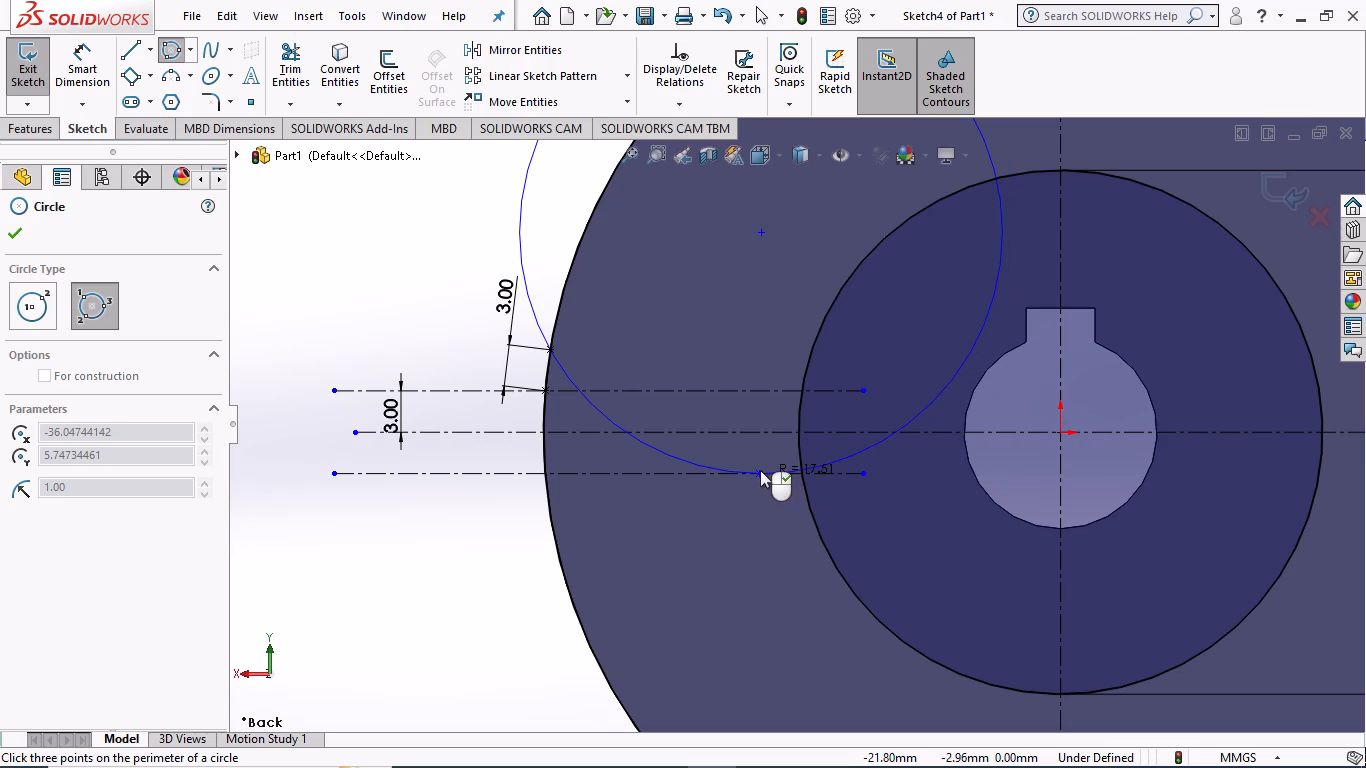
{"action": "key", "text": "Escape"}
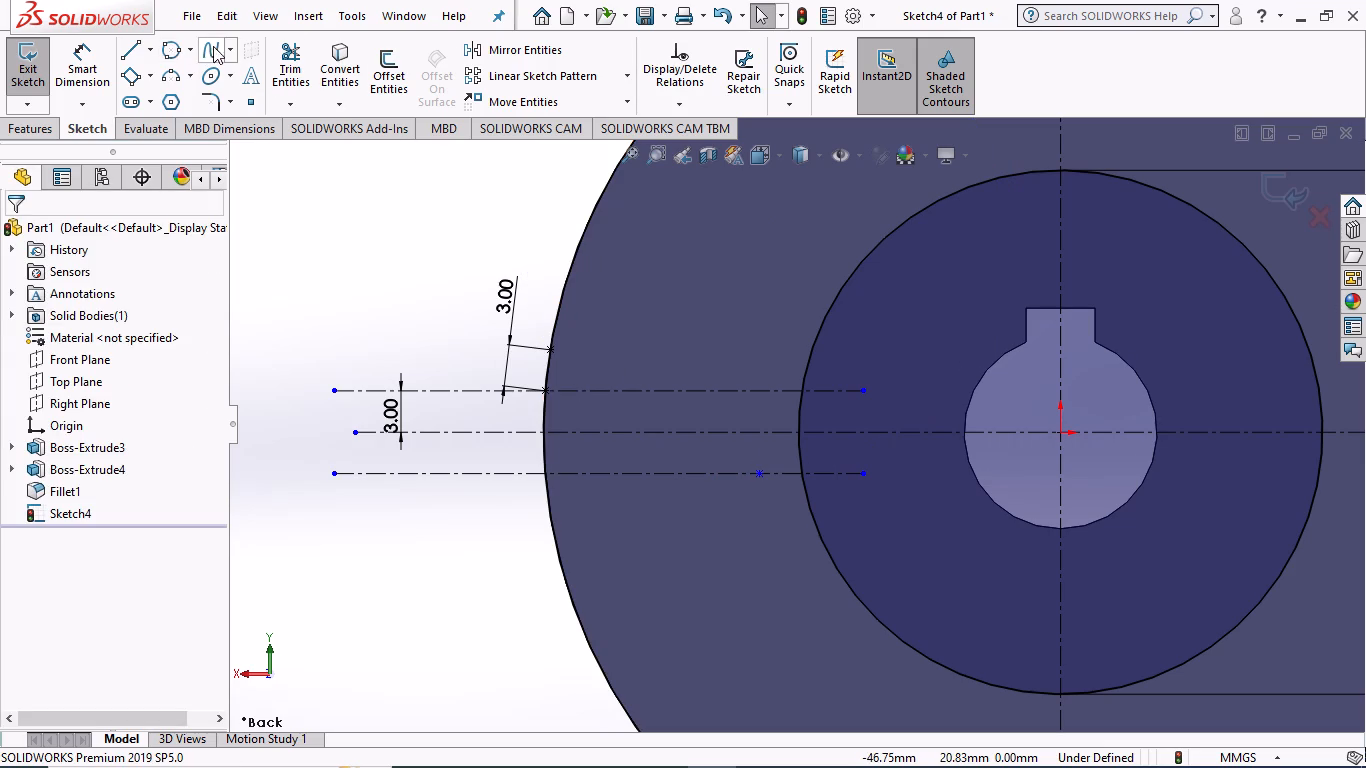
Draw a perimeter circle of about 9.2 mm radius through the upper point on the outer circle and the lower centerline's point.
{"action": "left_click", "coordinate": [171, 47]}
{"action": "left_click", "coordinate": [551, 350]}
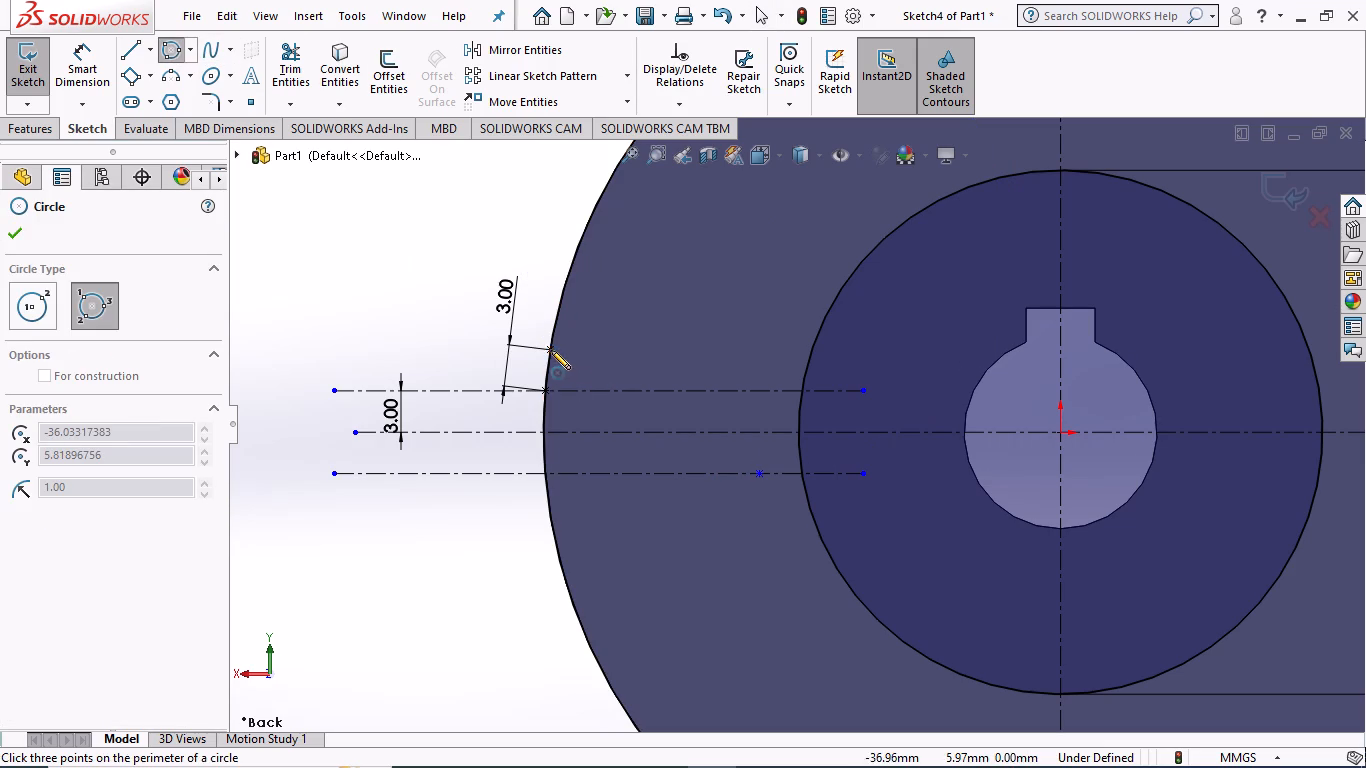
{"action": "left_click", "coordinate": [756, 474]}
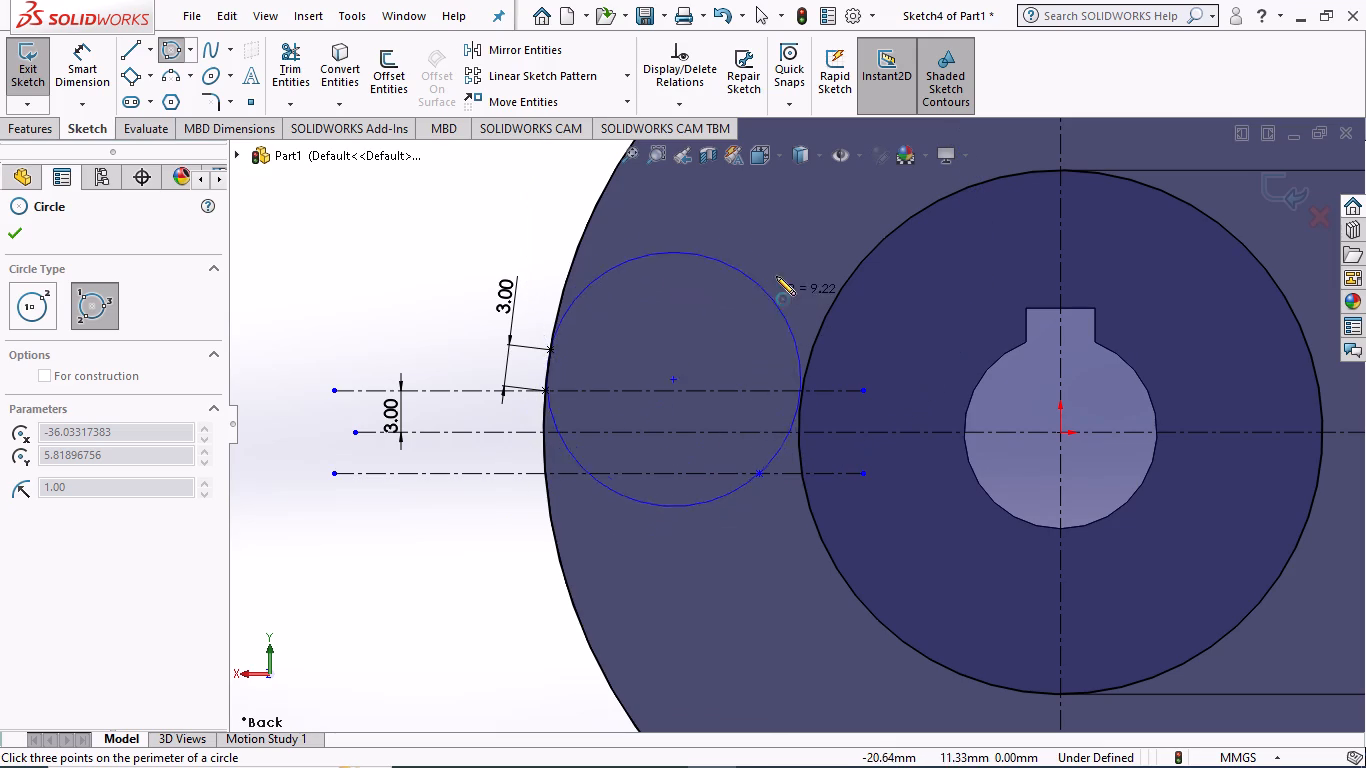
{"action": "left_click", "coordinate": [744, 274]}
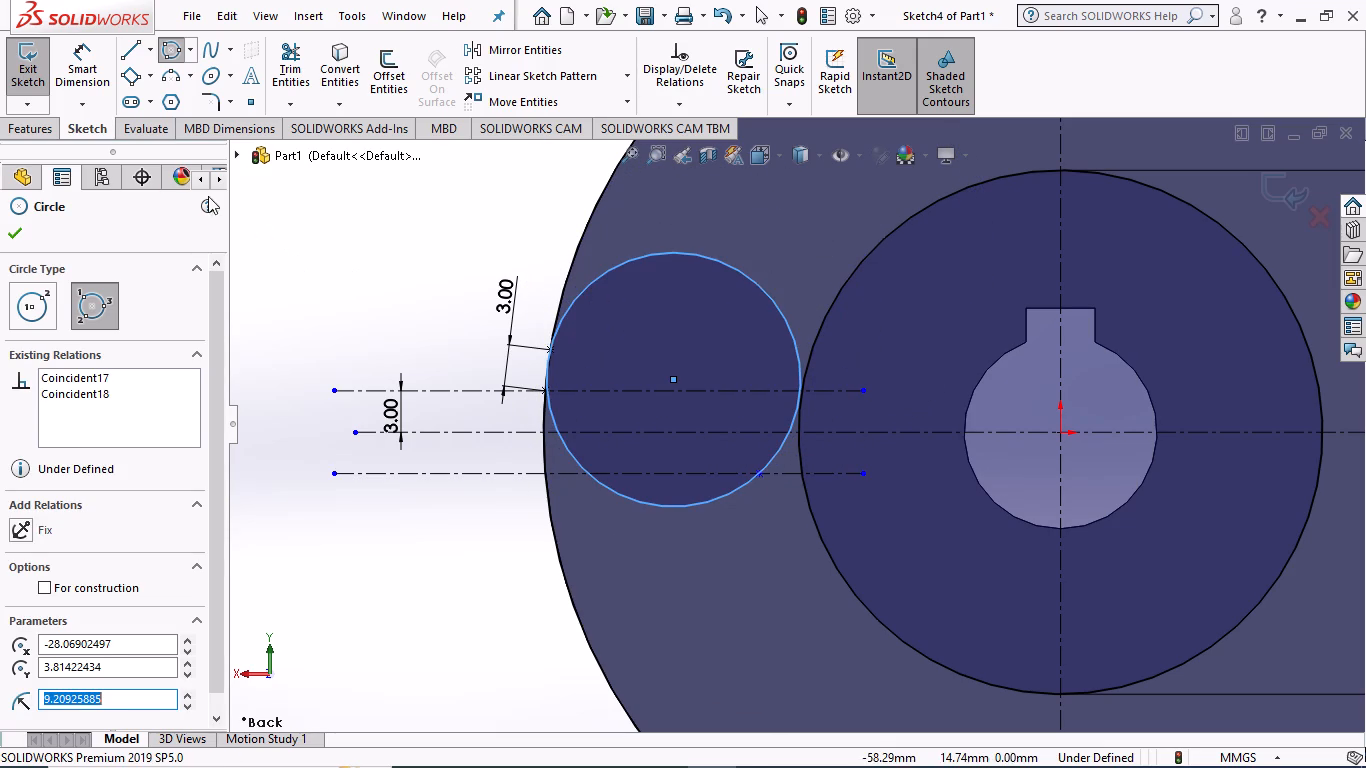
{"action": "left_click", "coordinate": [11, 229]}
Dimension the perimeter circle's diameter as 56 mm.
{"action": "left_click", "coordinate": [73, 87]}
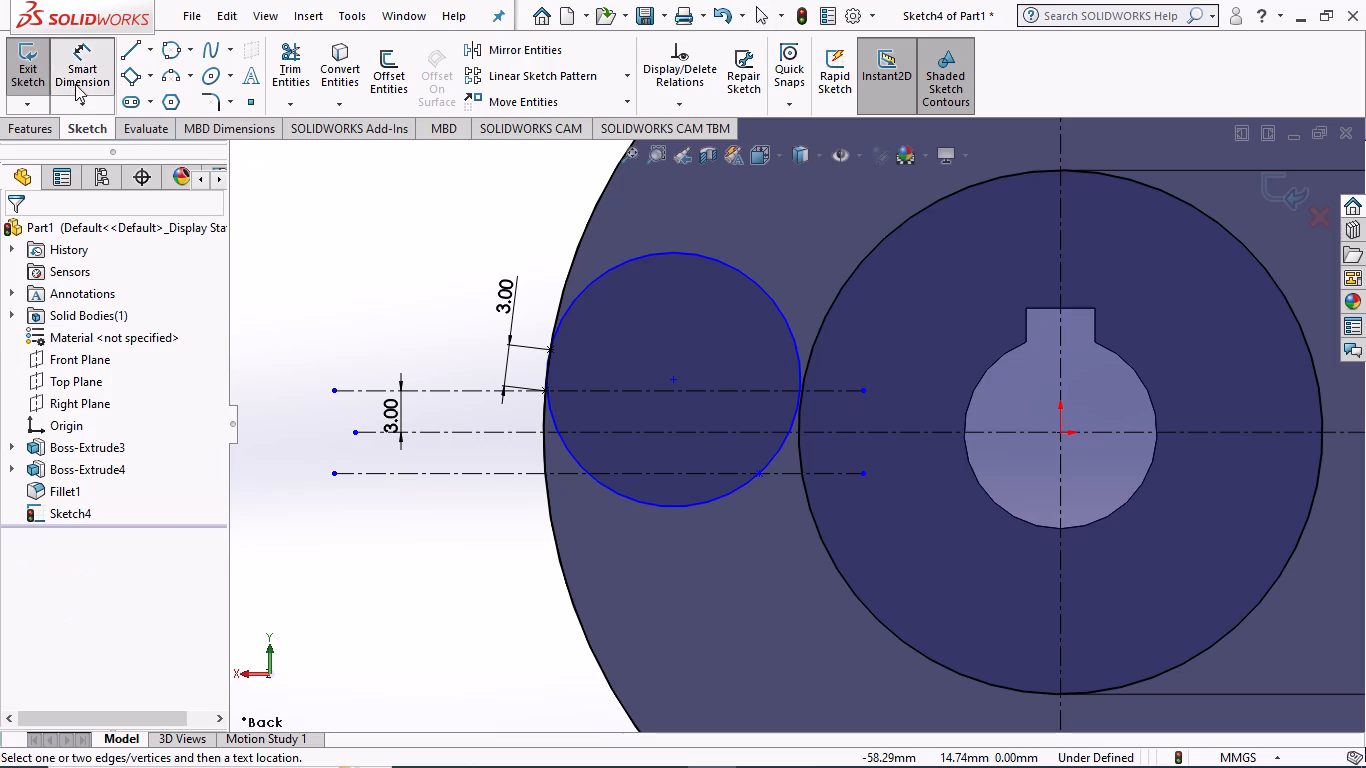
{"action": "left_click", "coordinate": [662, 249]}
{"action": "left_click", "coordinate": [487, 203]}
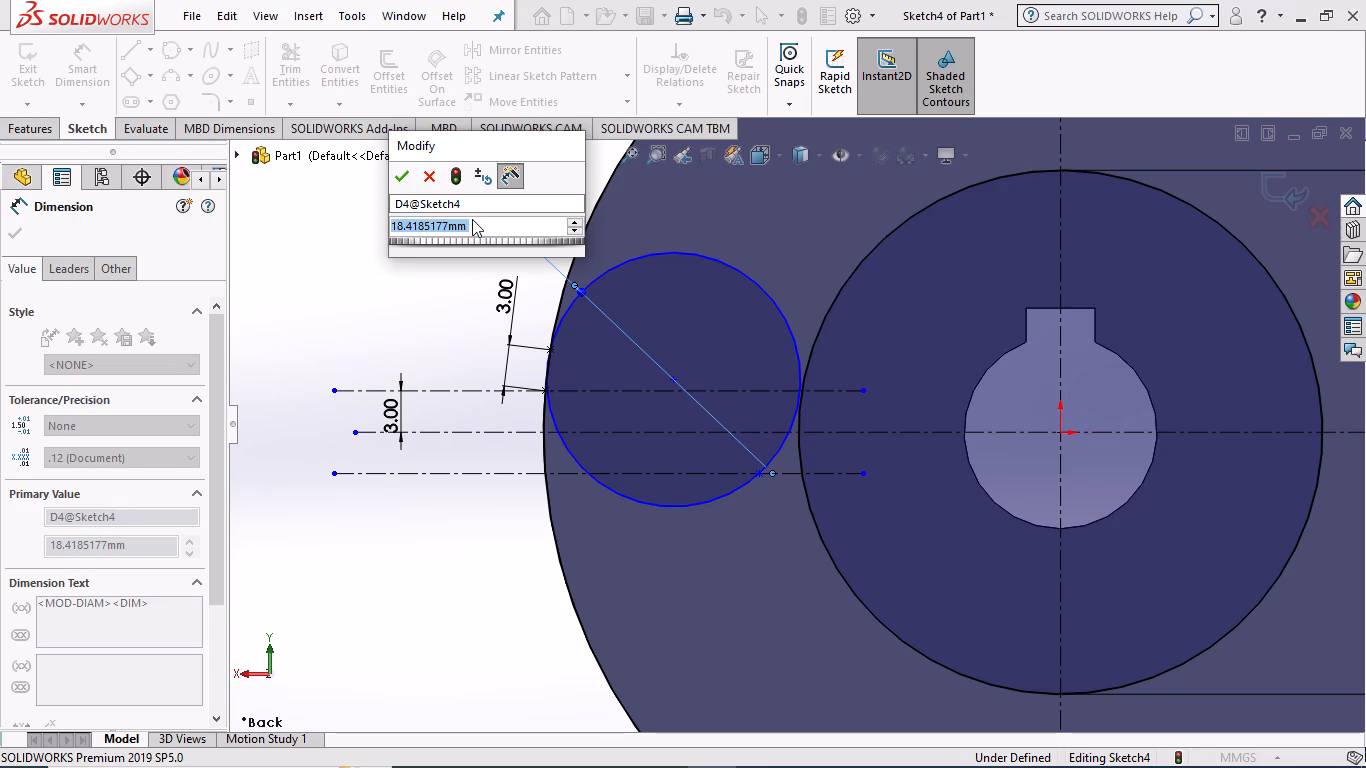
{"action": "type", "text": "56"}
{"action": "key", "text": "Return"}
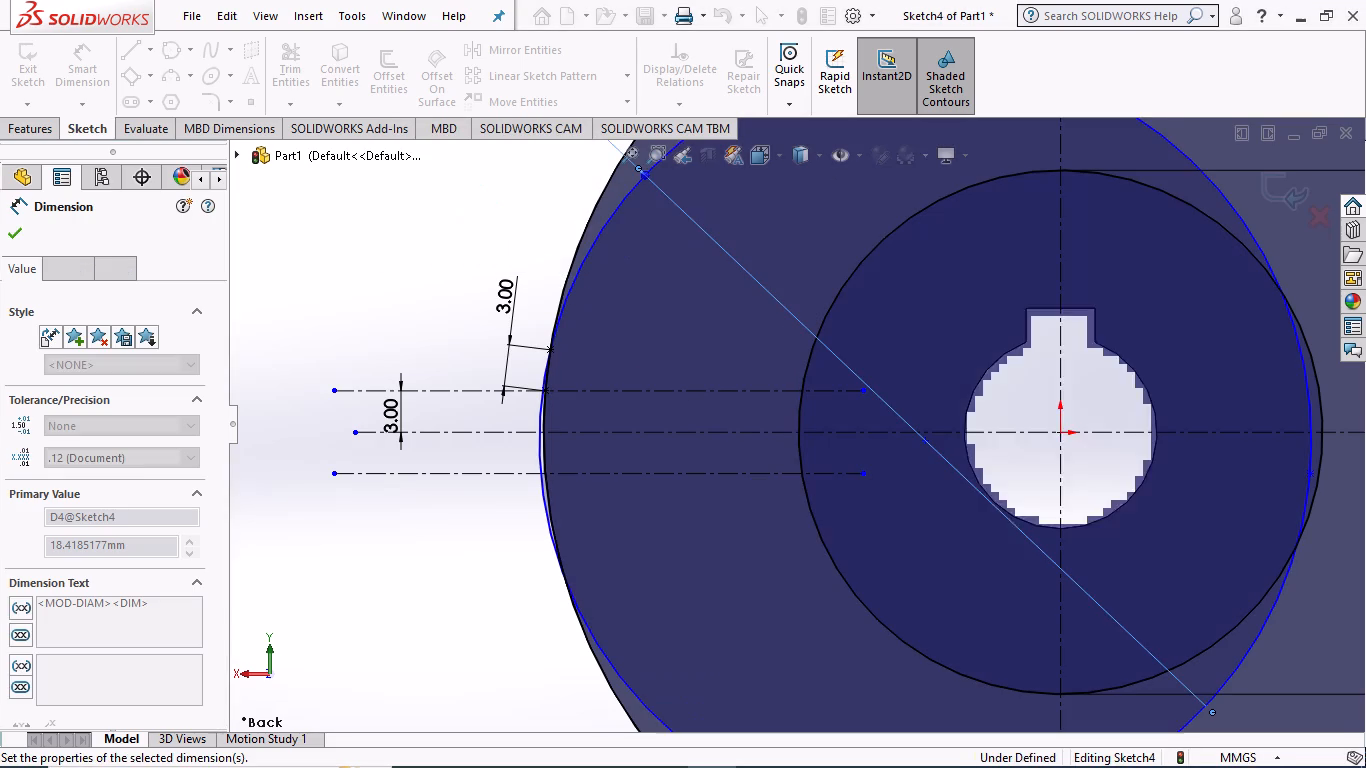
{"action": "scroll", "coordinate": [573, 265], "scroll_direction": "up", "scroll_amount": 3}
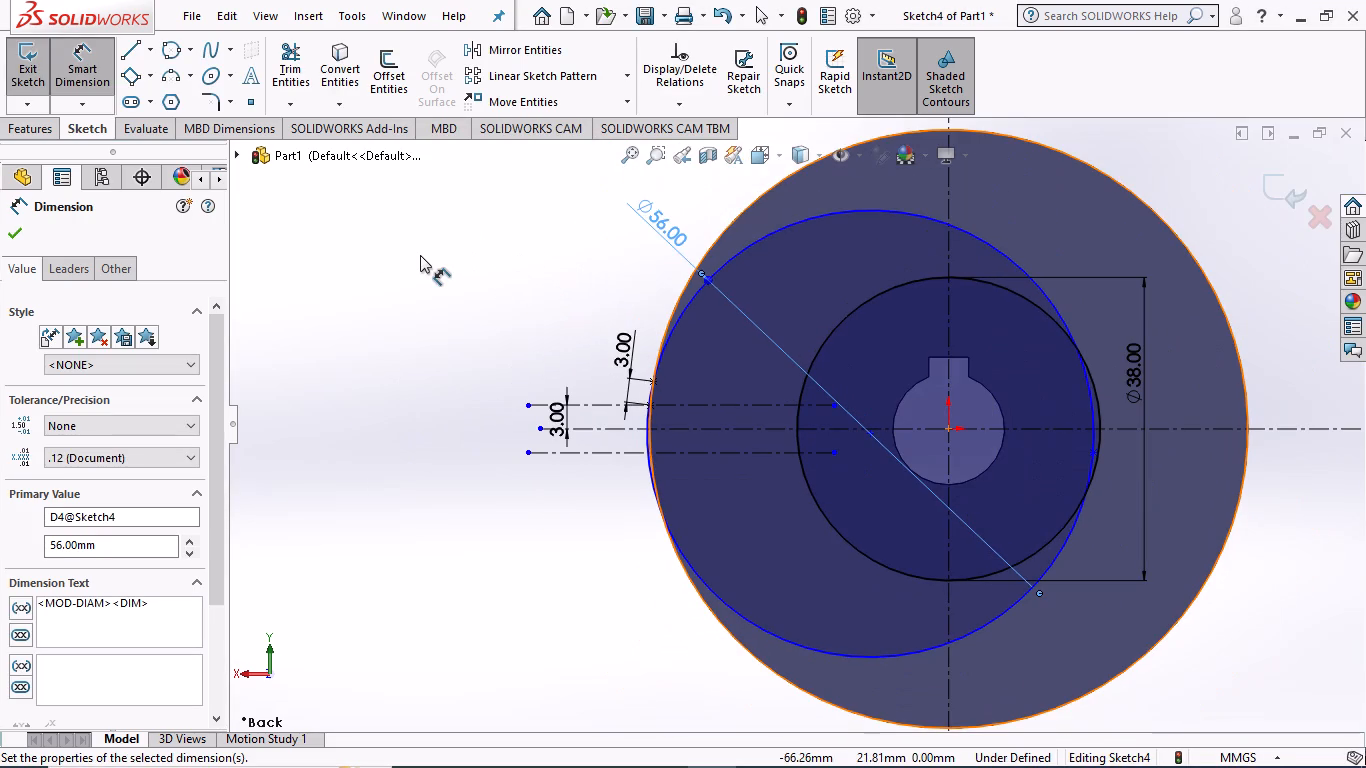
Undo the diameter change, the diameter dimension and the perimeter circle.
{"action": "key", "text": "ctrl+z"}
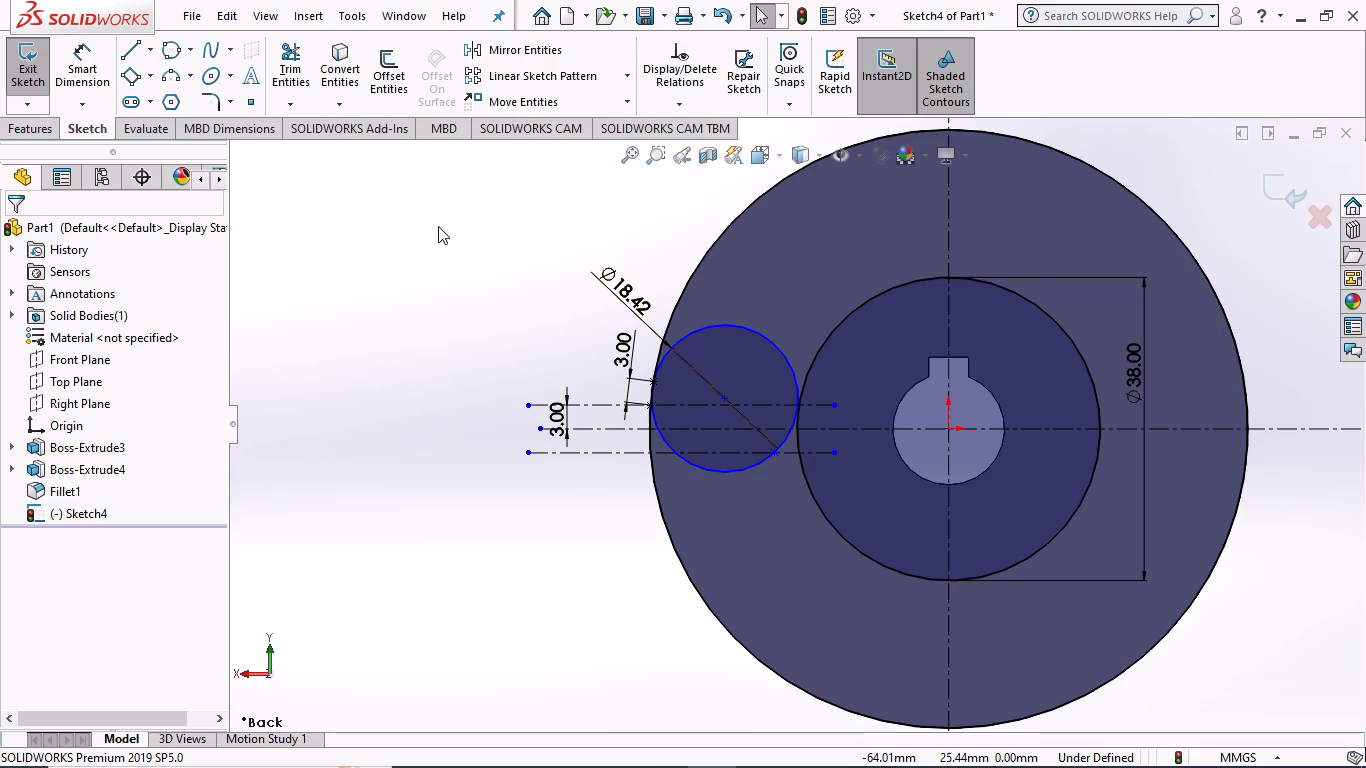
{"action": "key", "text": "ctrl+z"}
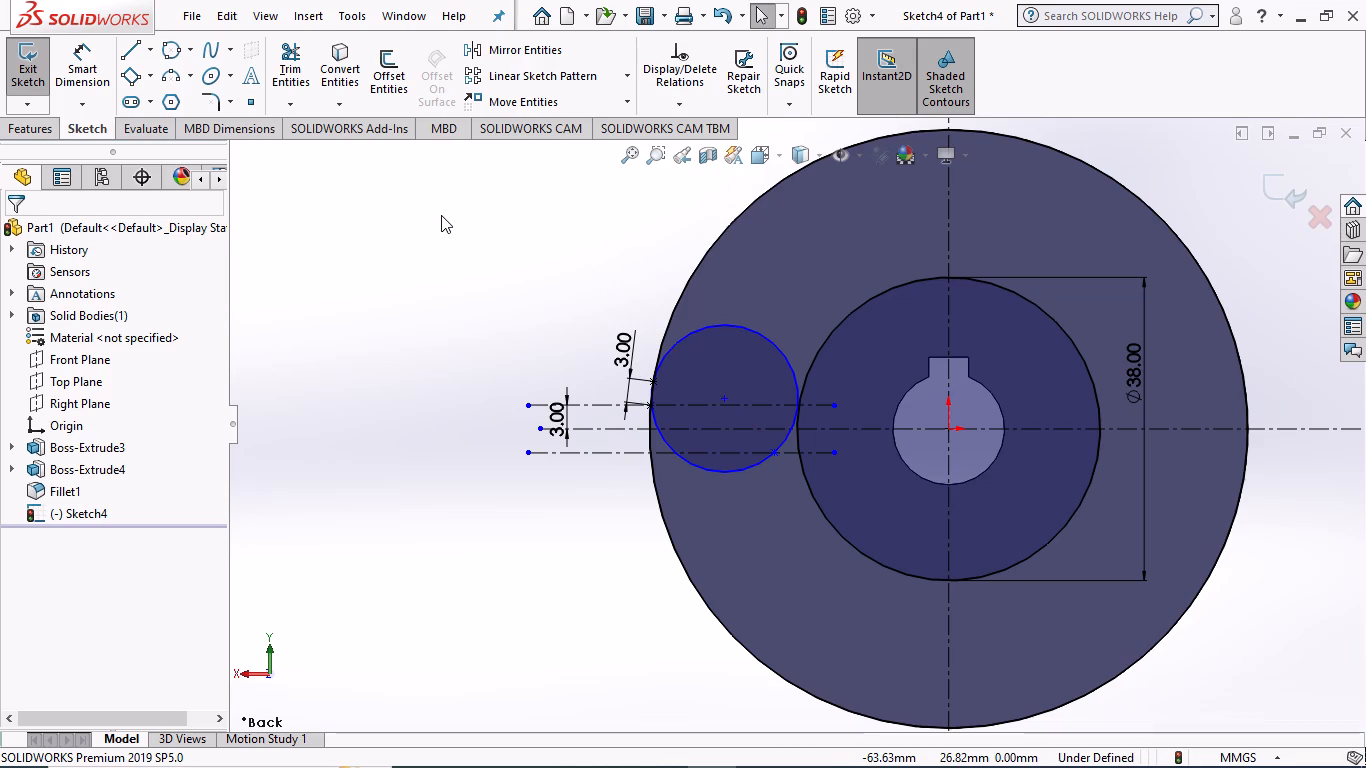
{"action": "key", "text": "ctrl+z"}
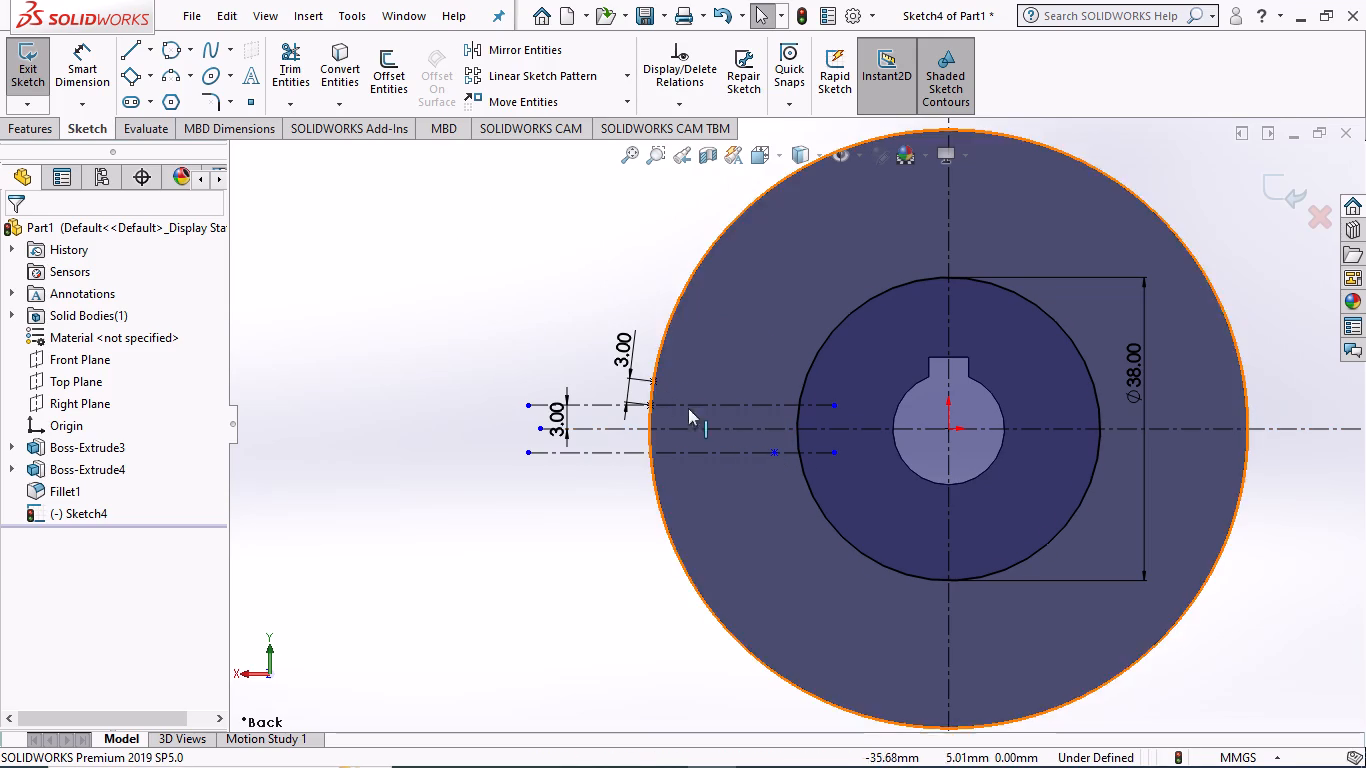
Dimension the aligned distance between the upper point on the outer circle and the lower centerline's point as 17 mm.
{"action": "left_click", "coordinate": [83, 76]}
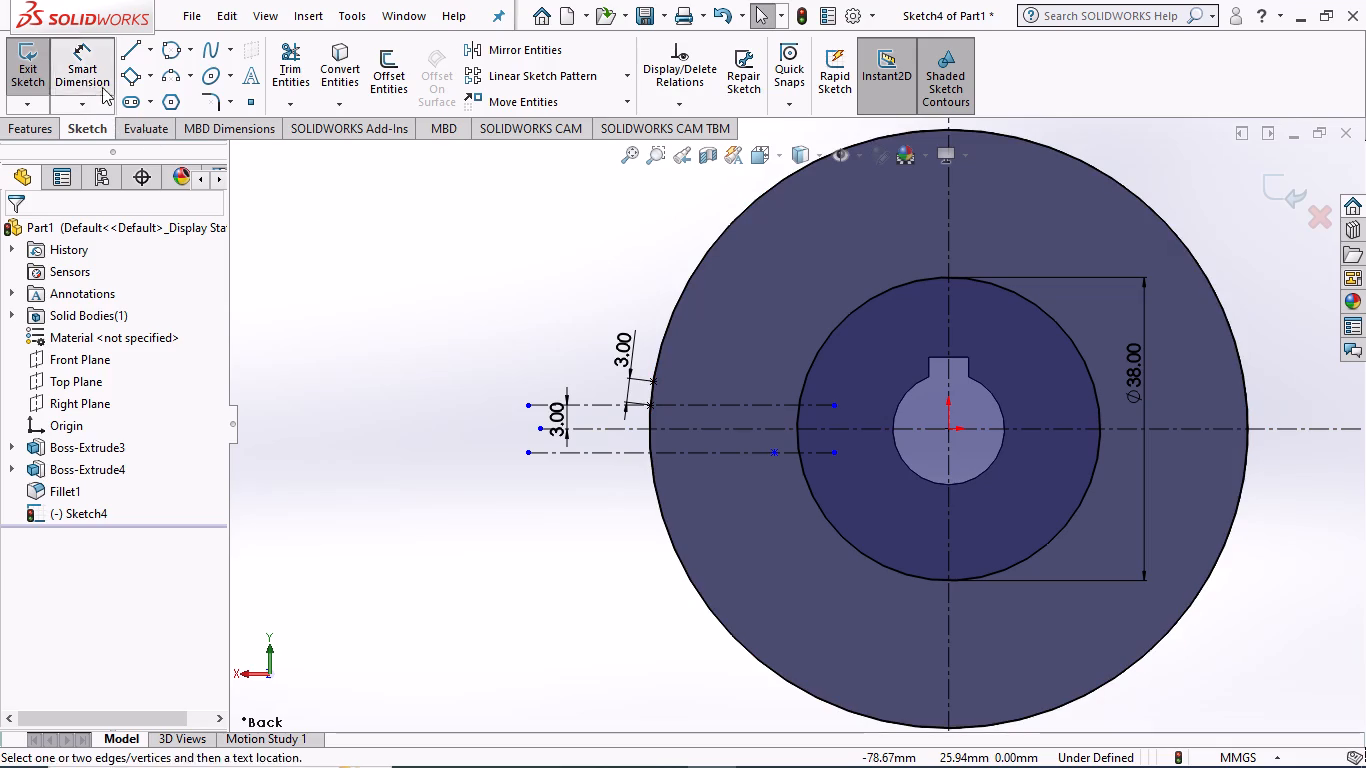
{"action": "left_click", "coordinate": [658, 380]}
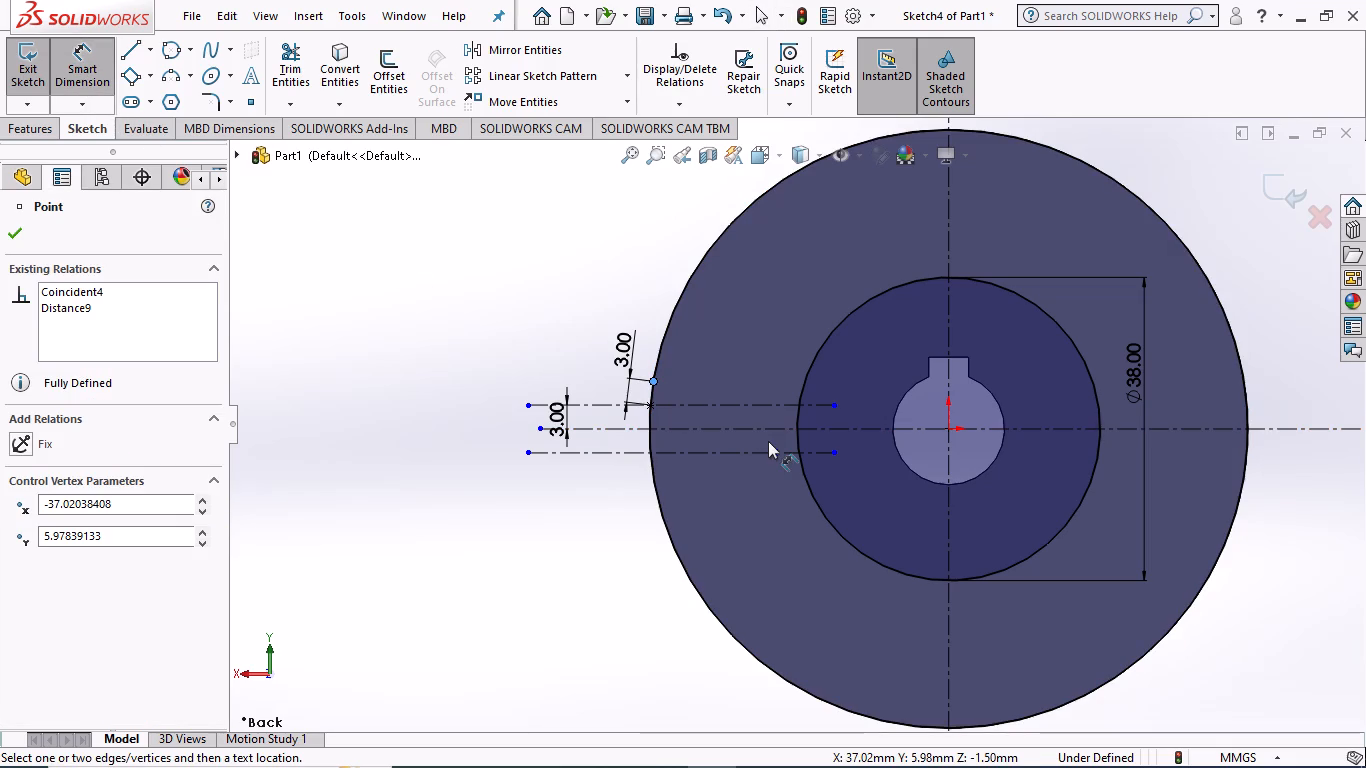
{"action": "left_click", "coordinate": [774, 448]}
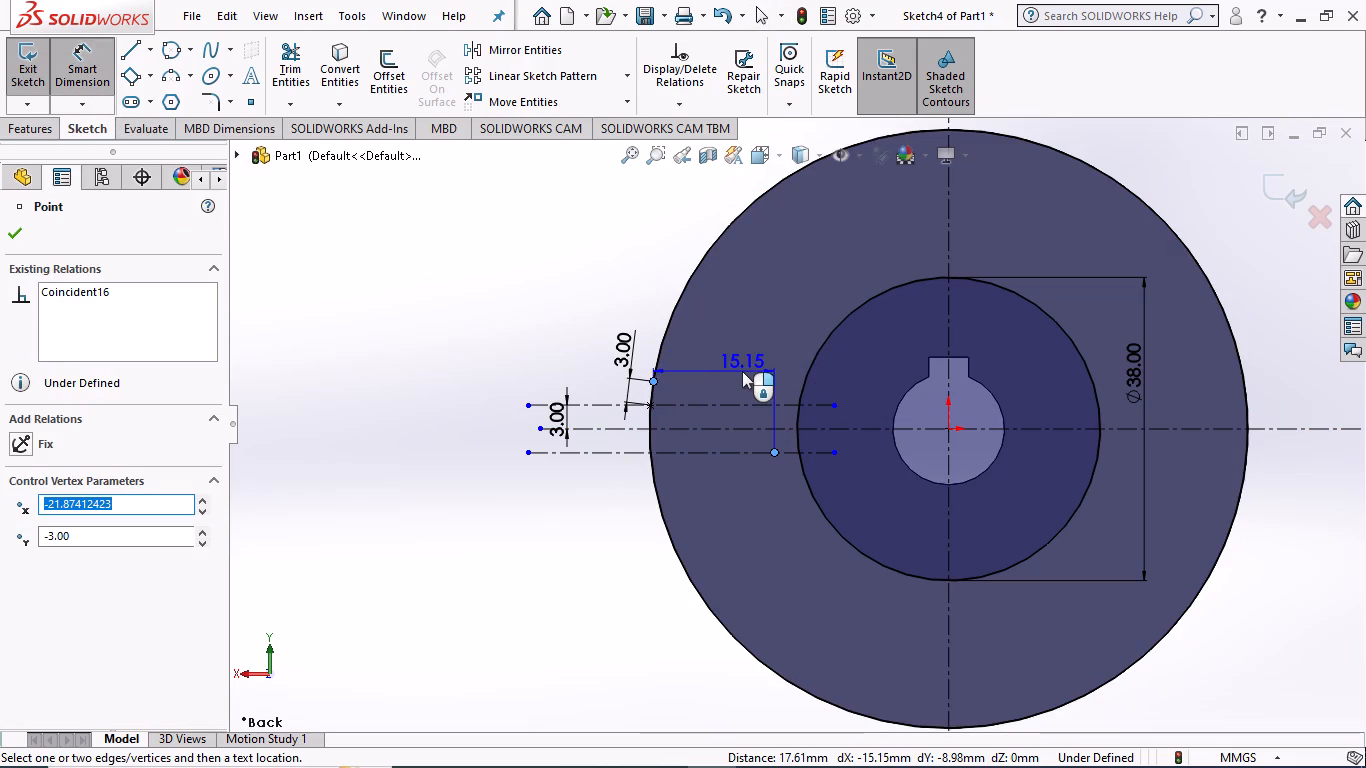
{"action": "left_click", "coordinate": [792, 331]}
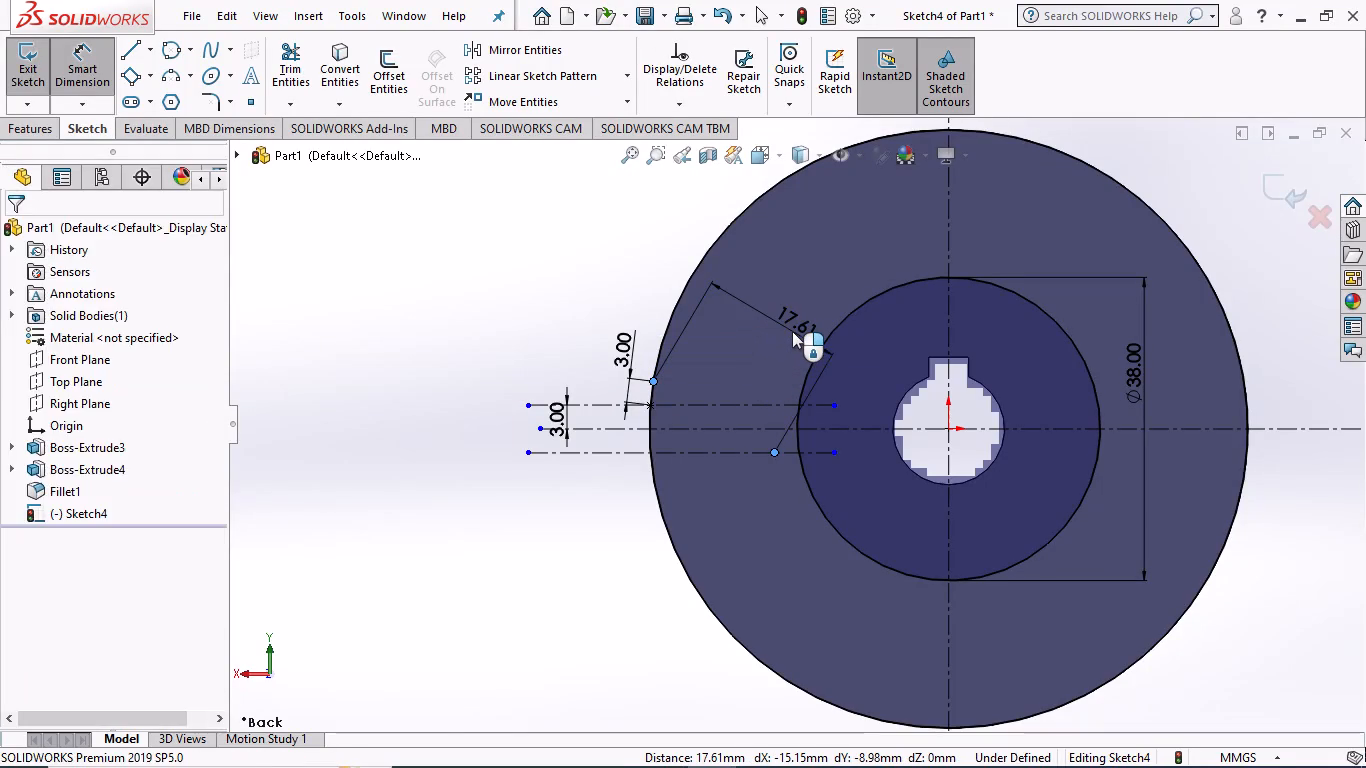
{"action": "key", "text": "1"}
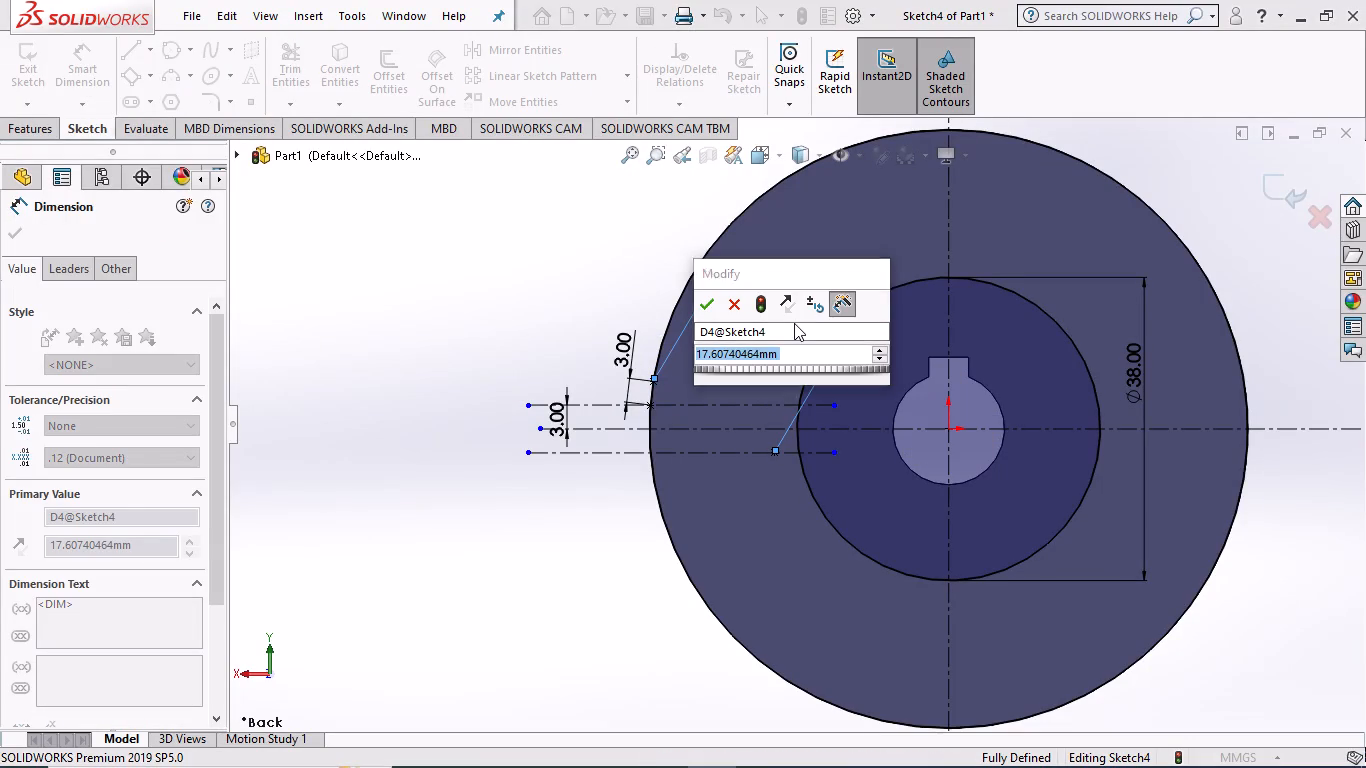
{"action": "key", "text": "7"}
{"action": "key", "text": "Return"}
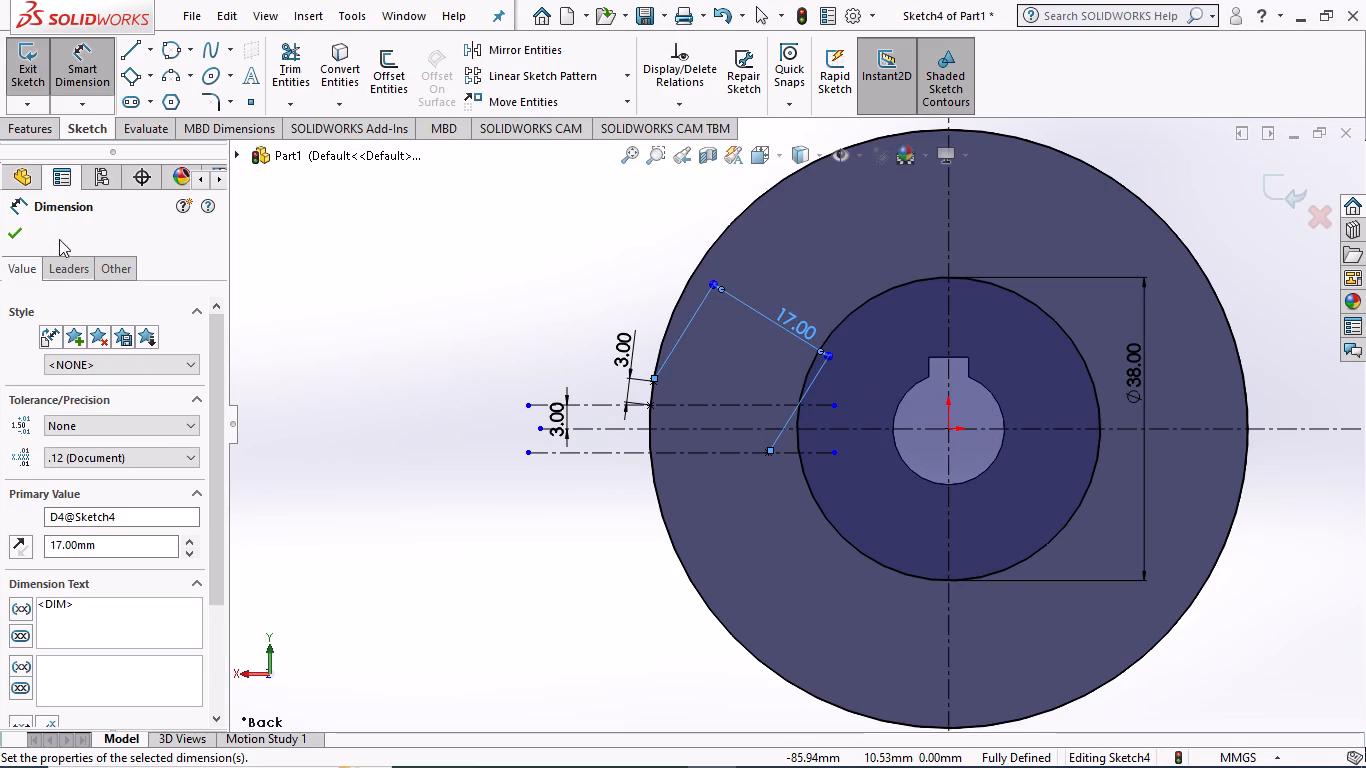
{"action": "left_click", "coordinate": [13, 235]}
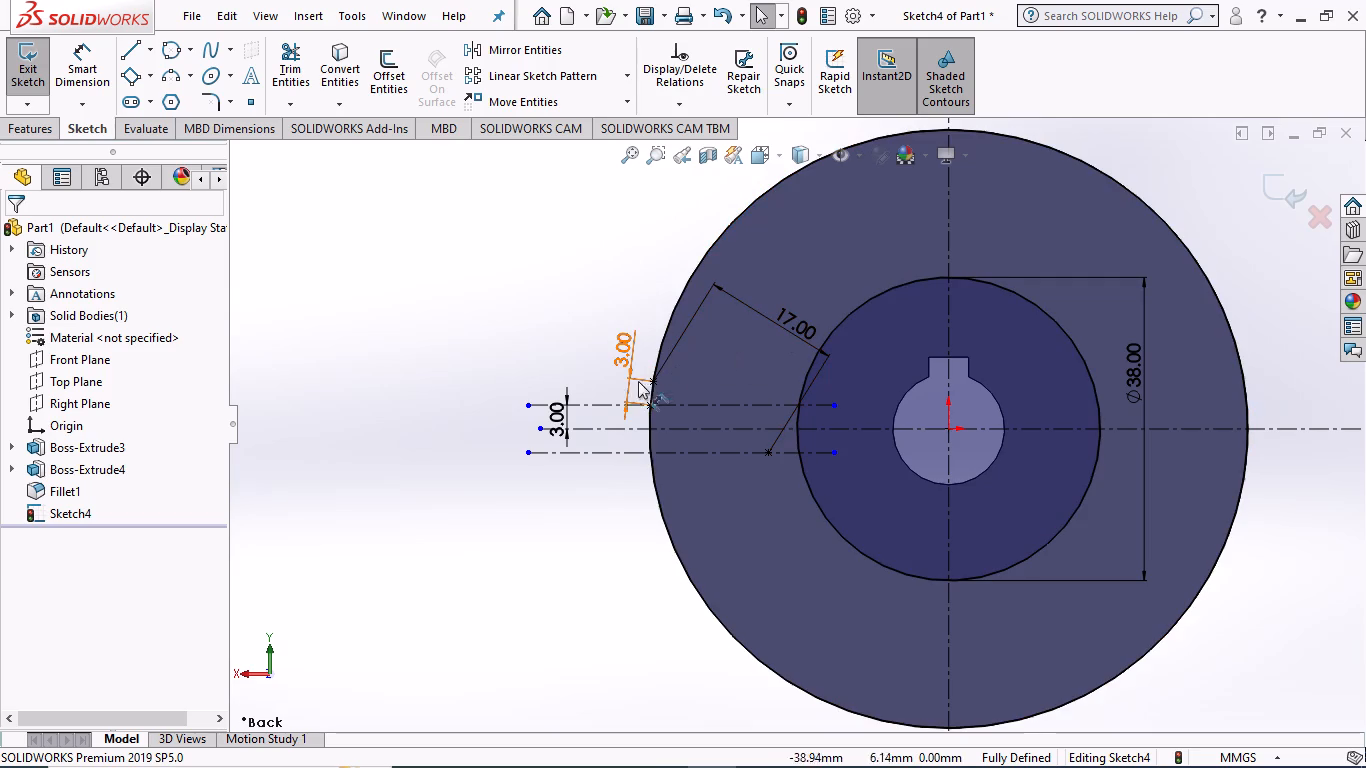
Sketch a slanted line about 16.3 mm long along the dimension line of the 17 mm point-to-point distance.
{"action": "left_click", "coordinate": [131, 45]}
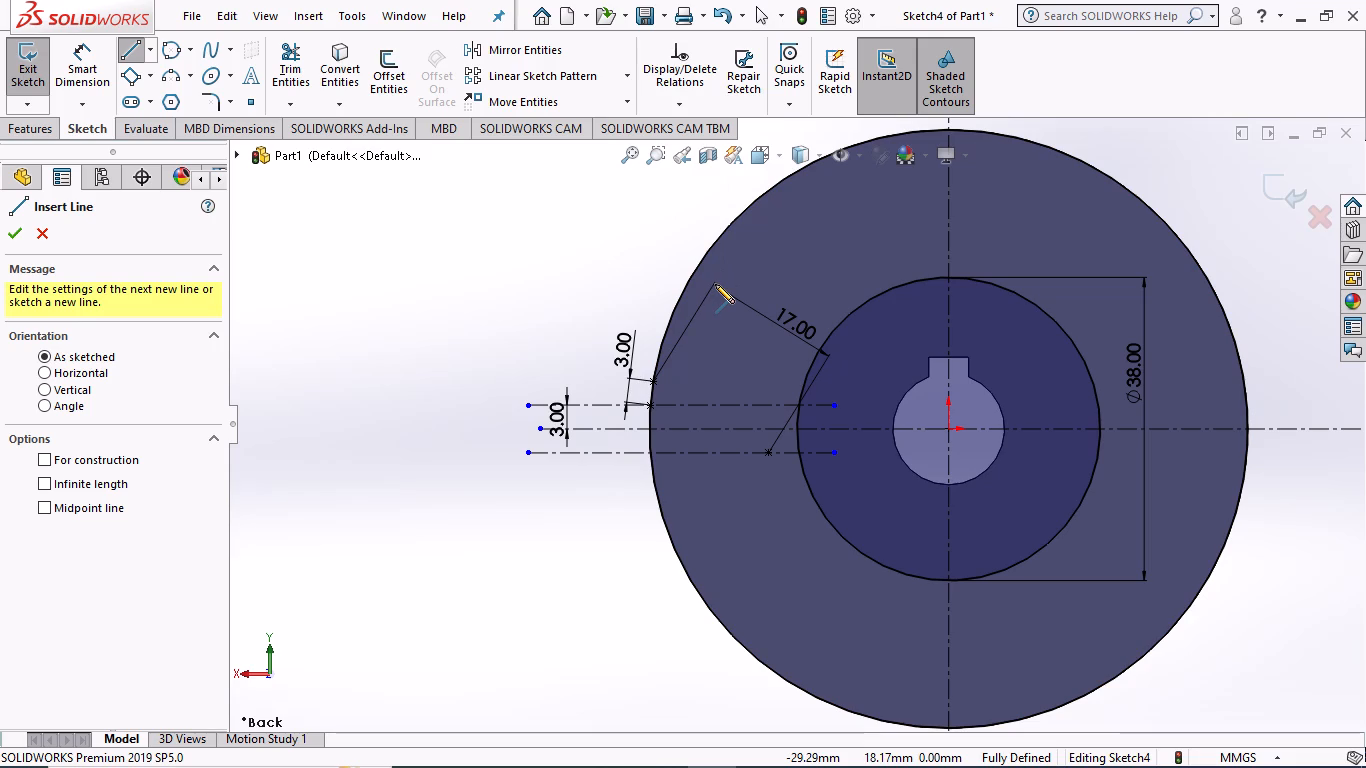
{"action": "left_click", "coordinate": [715, 284]}
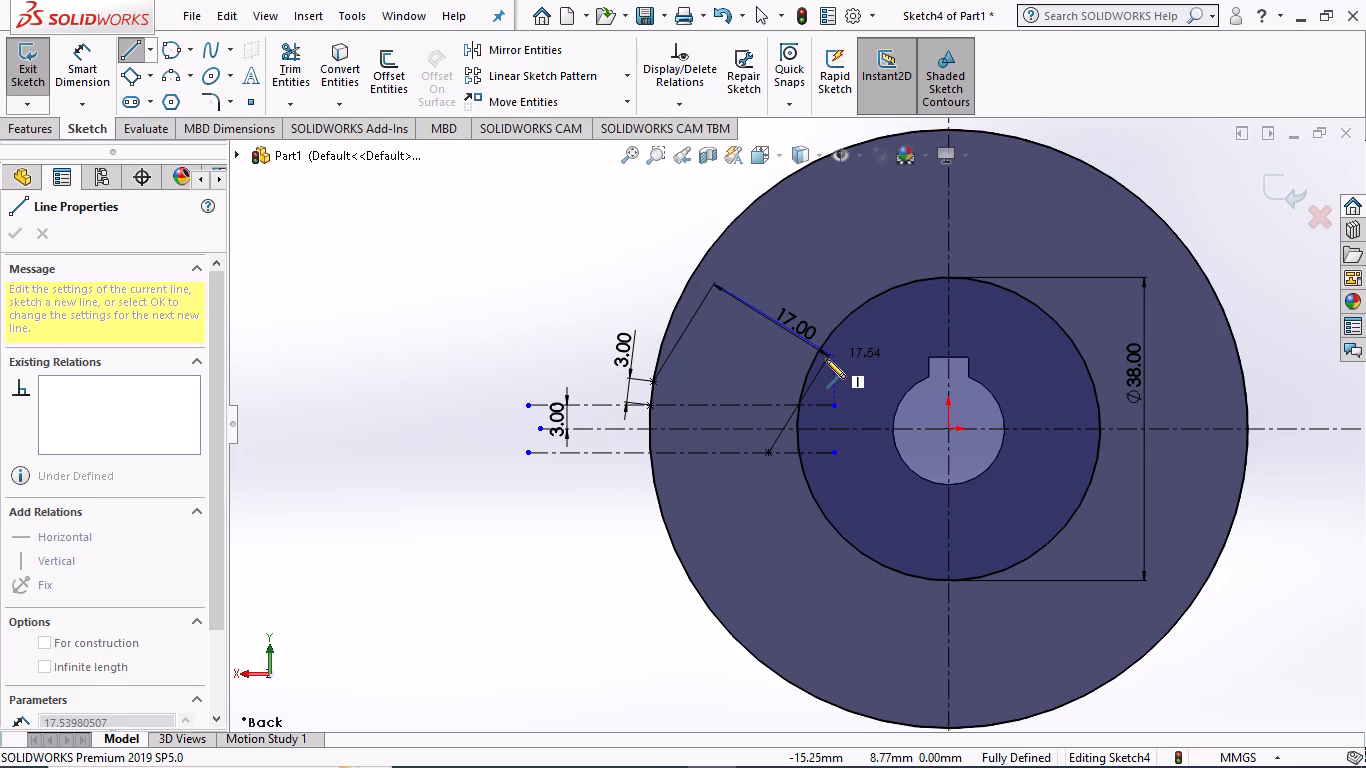
{"action": "left_click", "coordinate": [825, 354]}
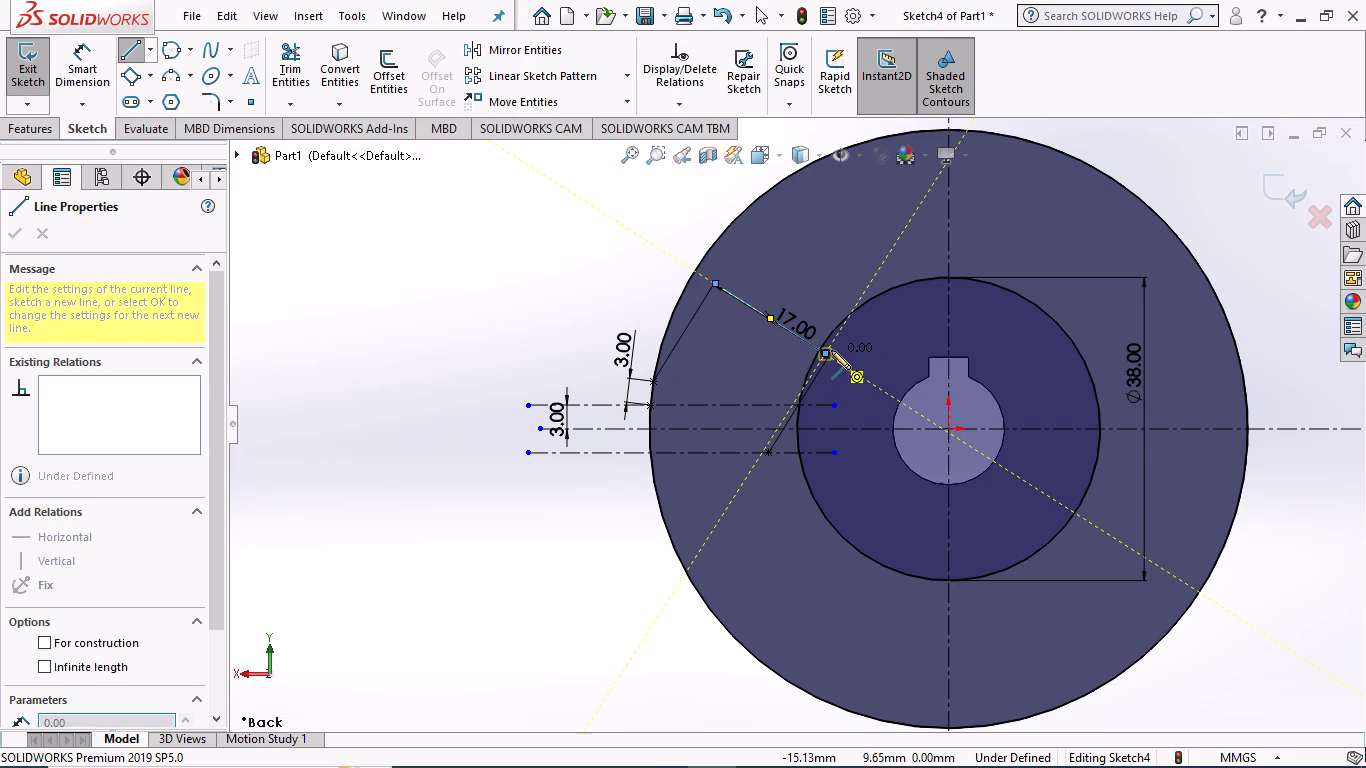
{"action": "key", "text": "Escape"}
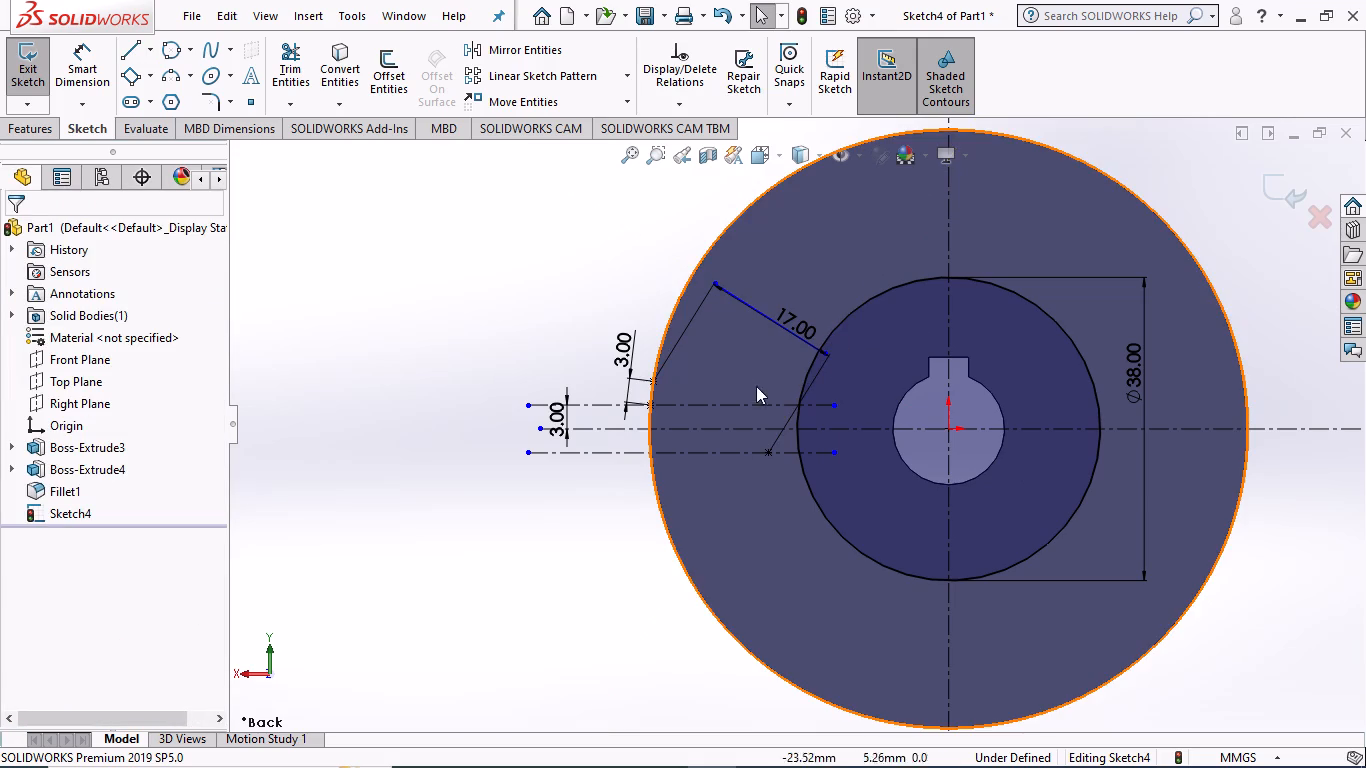
Dimension the slanted line's length as 17 mm.
{"action": "scroll", "coordinate": [761, 325], "scroll_direction": "down", "scroll_amount": 3}
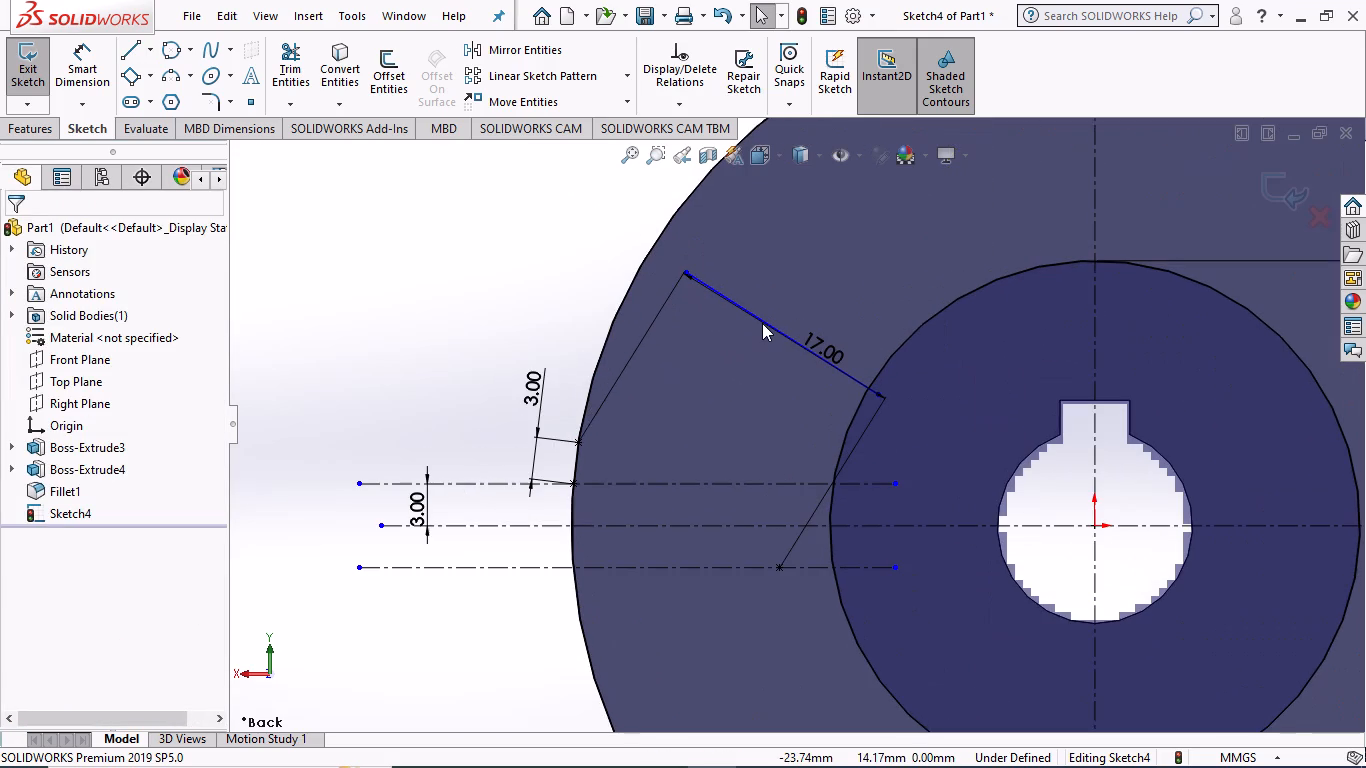
{"action": "scroll", "coordinate": [762, 323], "scroll_direction": "down", "scroll_amount": 1}
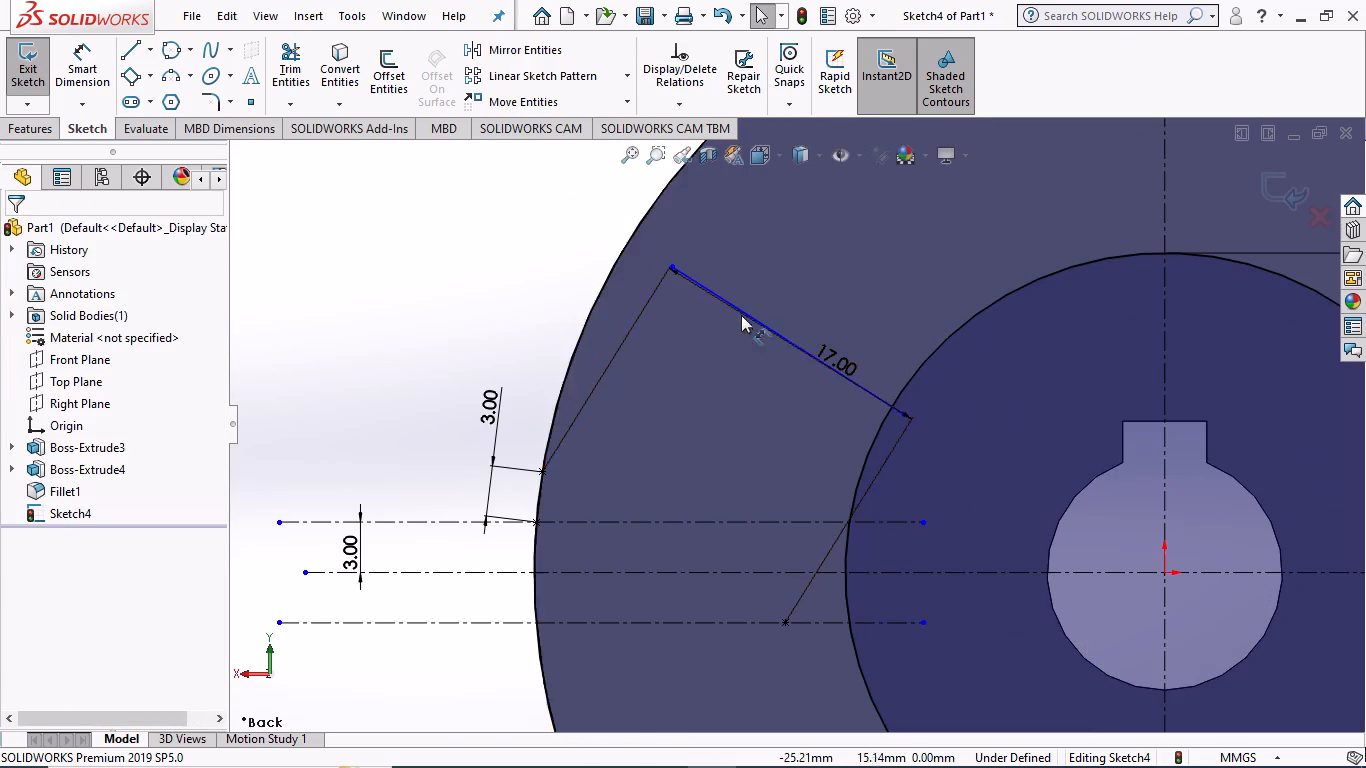
{"action": "left_click", "coordinate": [67, 64]}
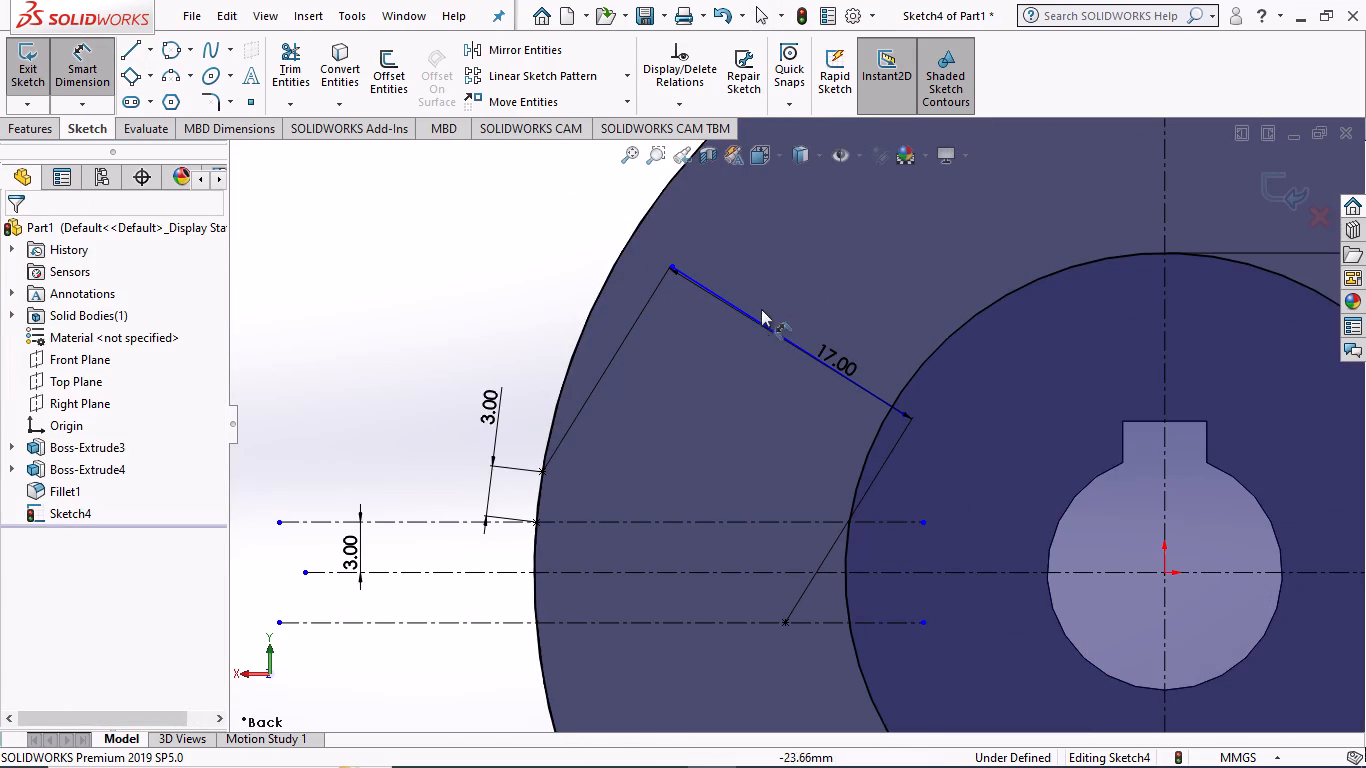
{"action": "left_click", "coordinate": [757, 321]}
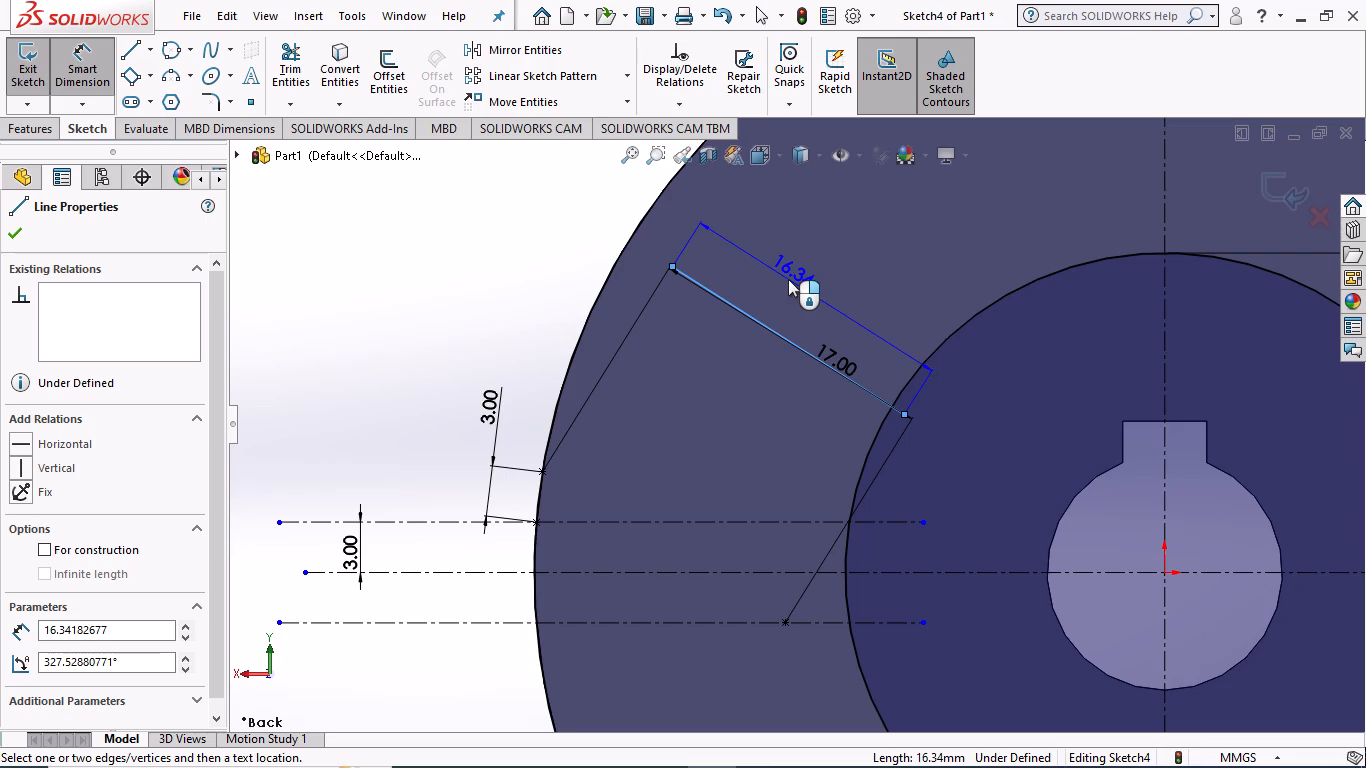
{"action": "left_click", "coordinate": [788, 279]}
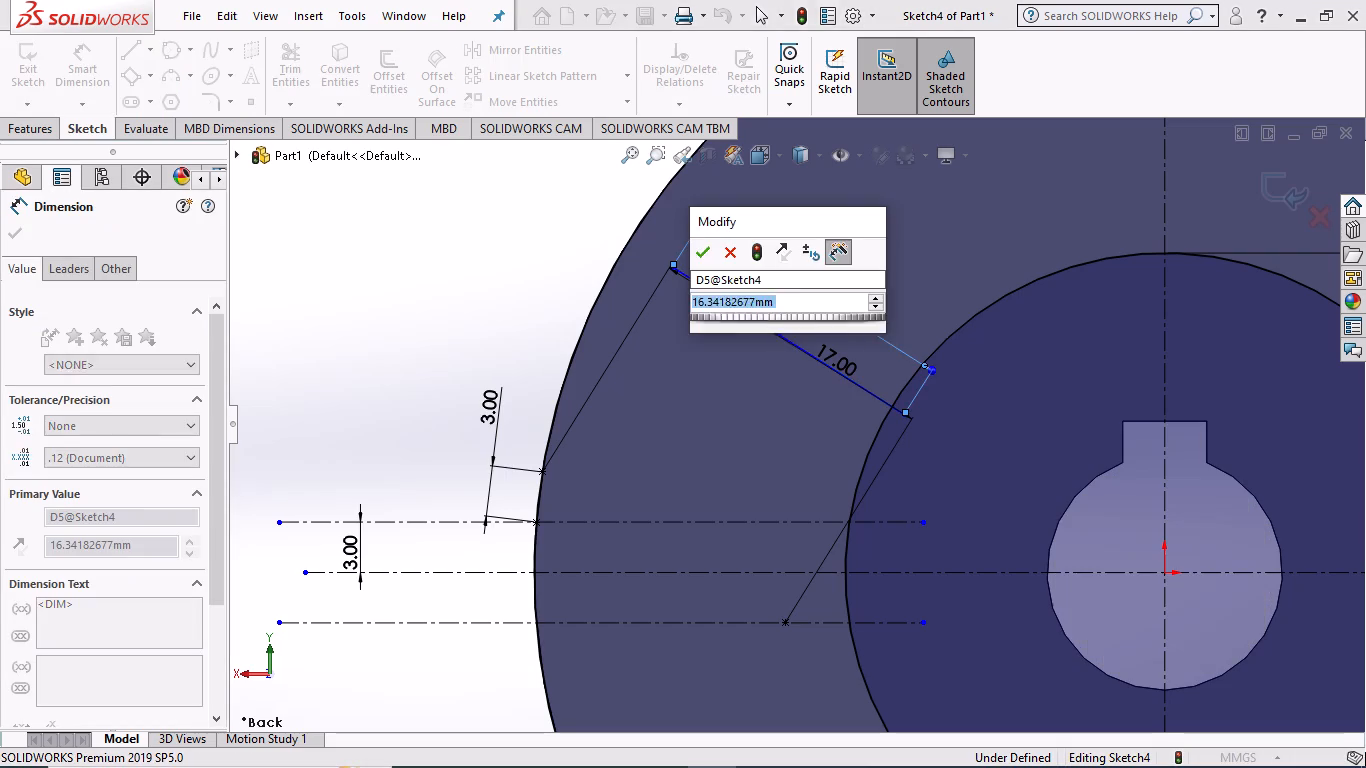
{"action": "key", "text": "1"}
{"action": "key", "text": "7"}
{"action": "key", "text": "Return"}
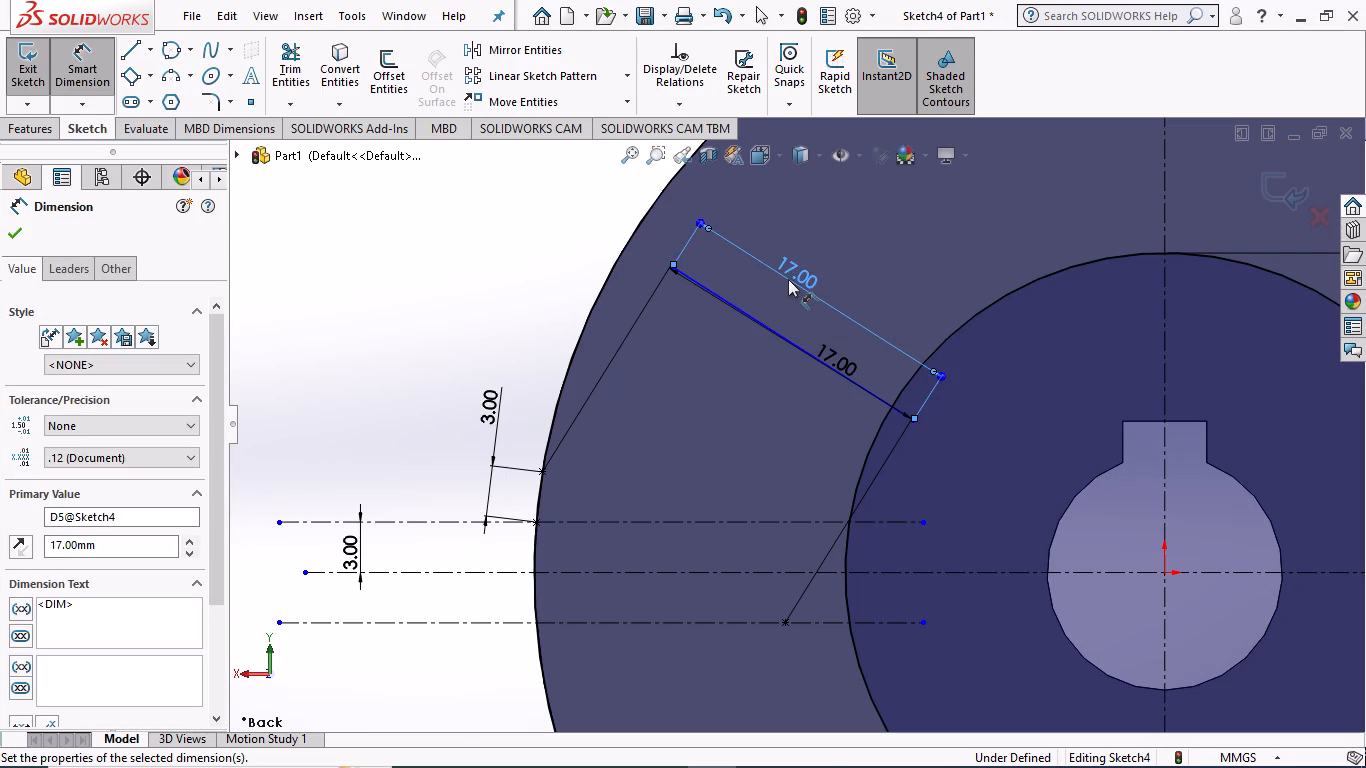
{"action": "left_click", "coordinate": [16, 230]}
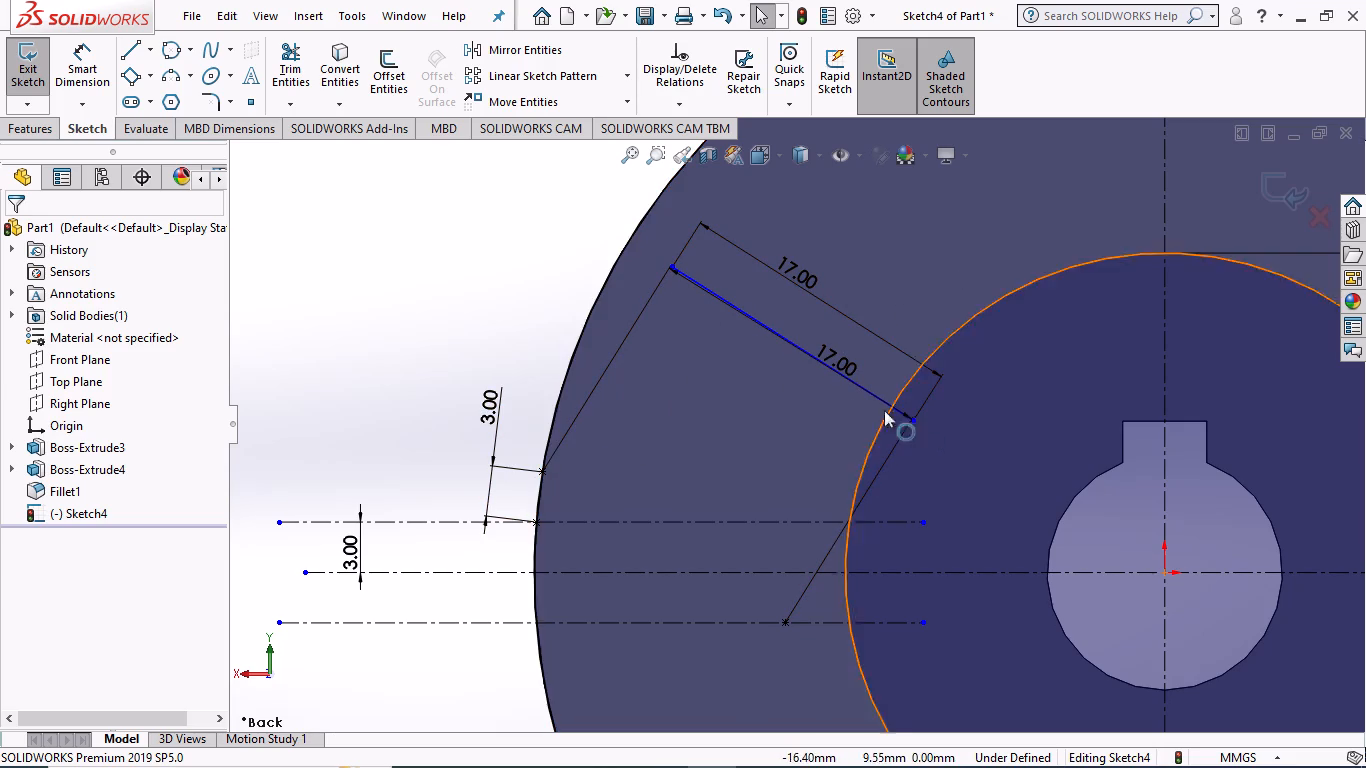
Draw a centerline about 11 mm long from the slanted line's midpoint, perpendicular to it and heading down toward the upper horizontal centerline.
{"action": "left_click", "coordinate": [152, 48]}
{"action": "left_click", "coordinate": [152, 95]}
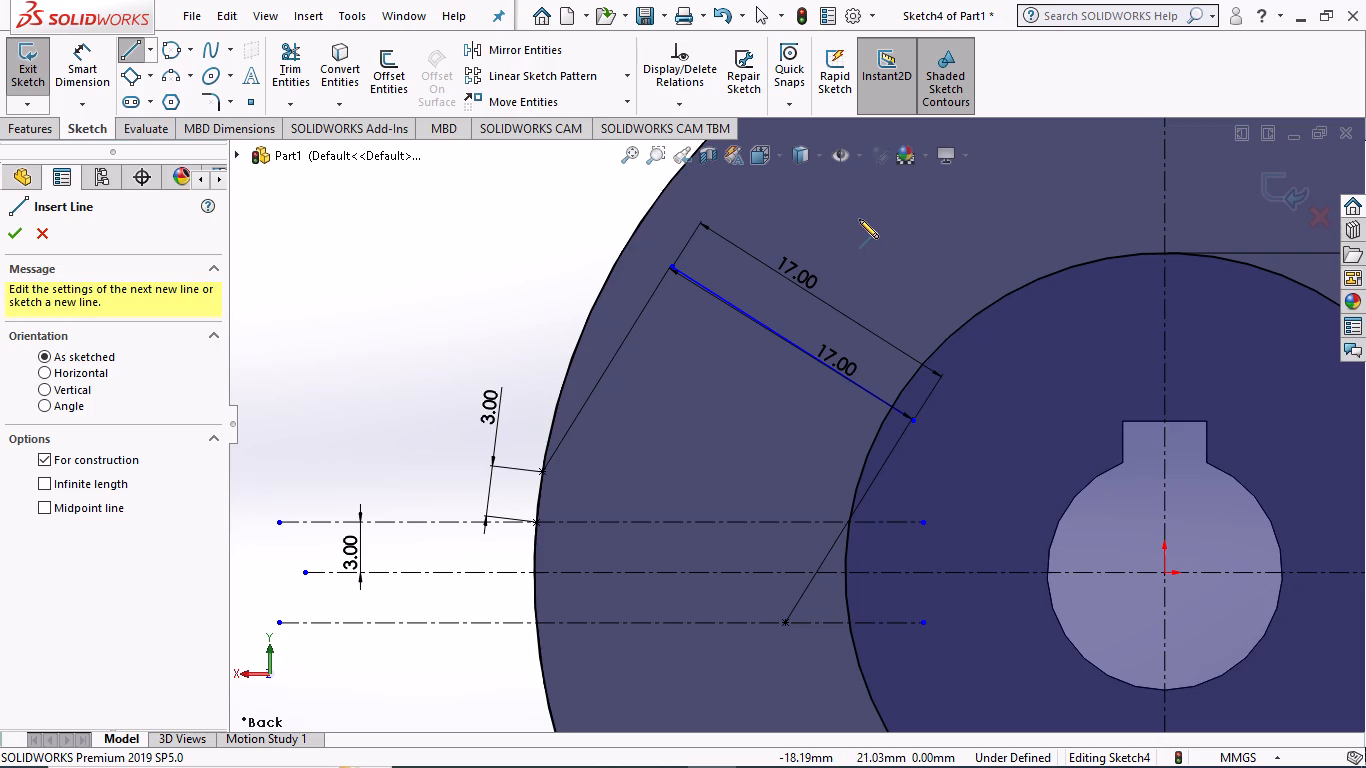
{"action": "left_click", "coordinate": [794, 344]}
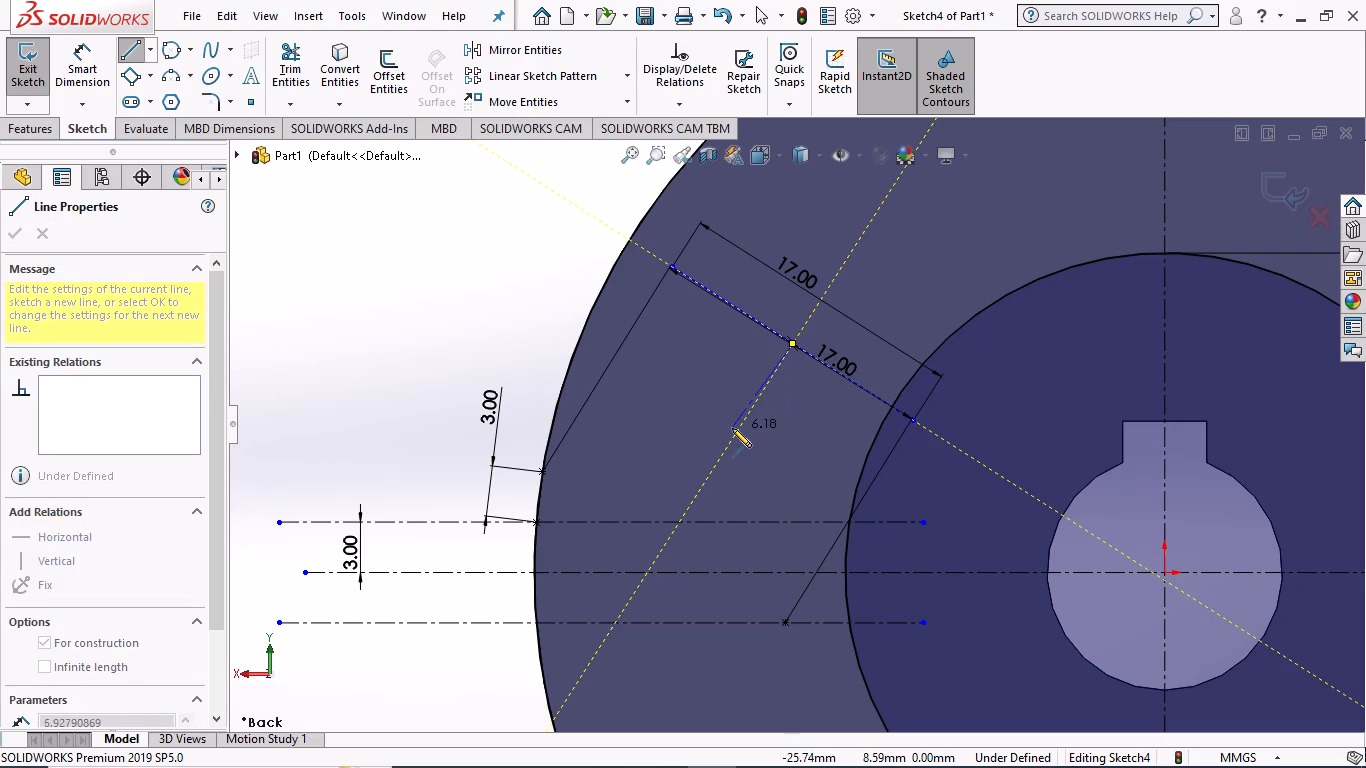
{"action": "left_click", "coordinate": [695, 496]}
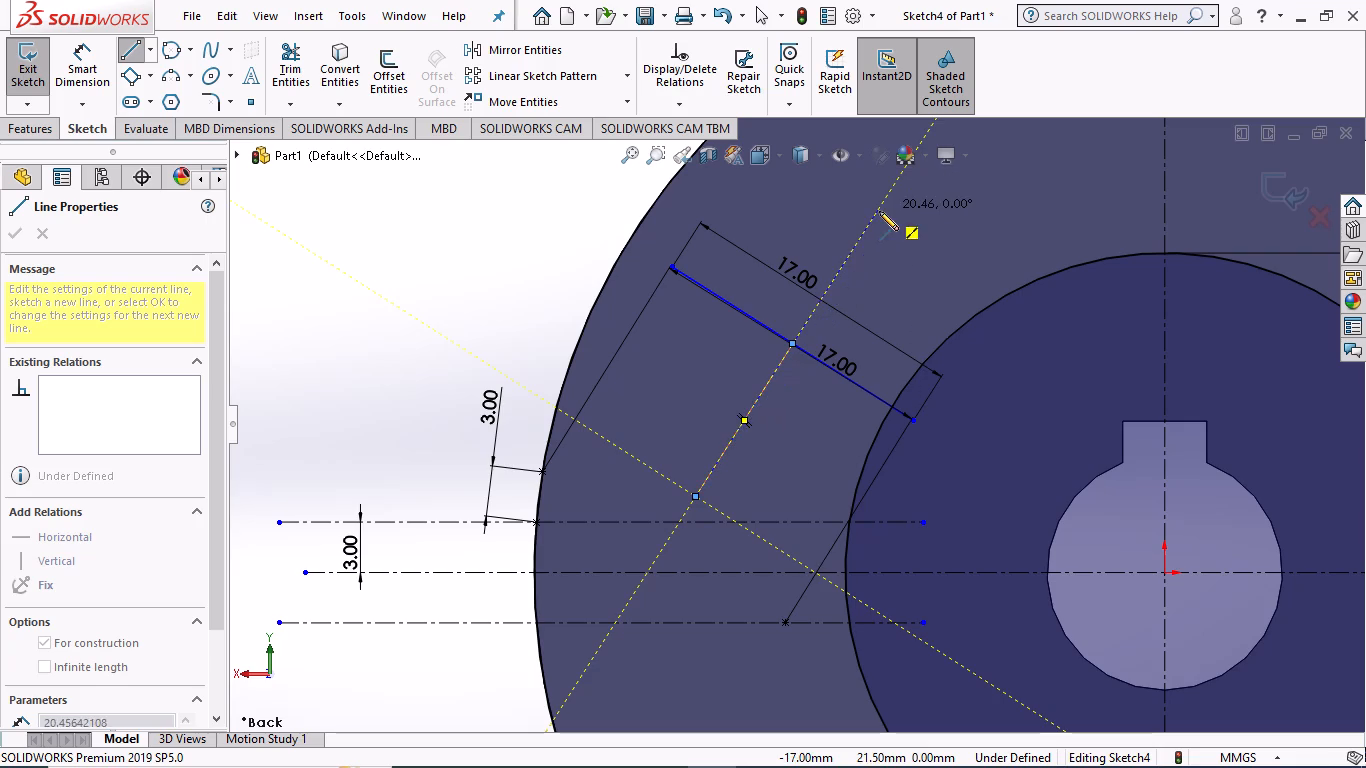
{"action": "key", "text": "Escape"}
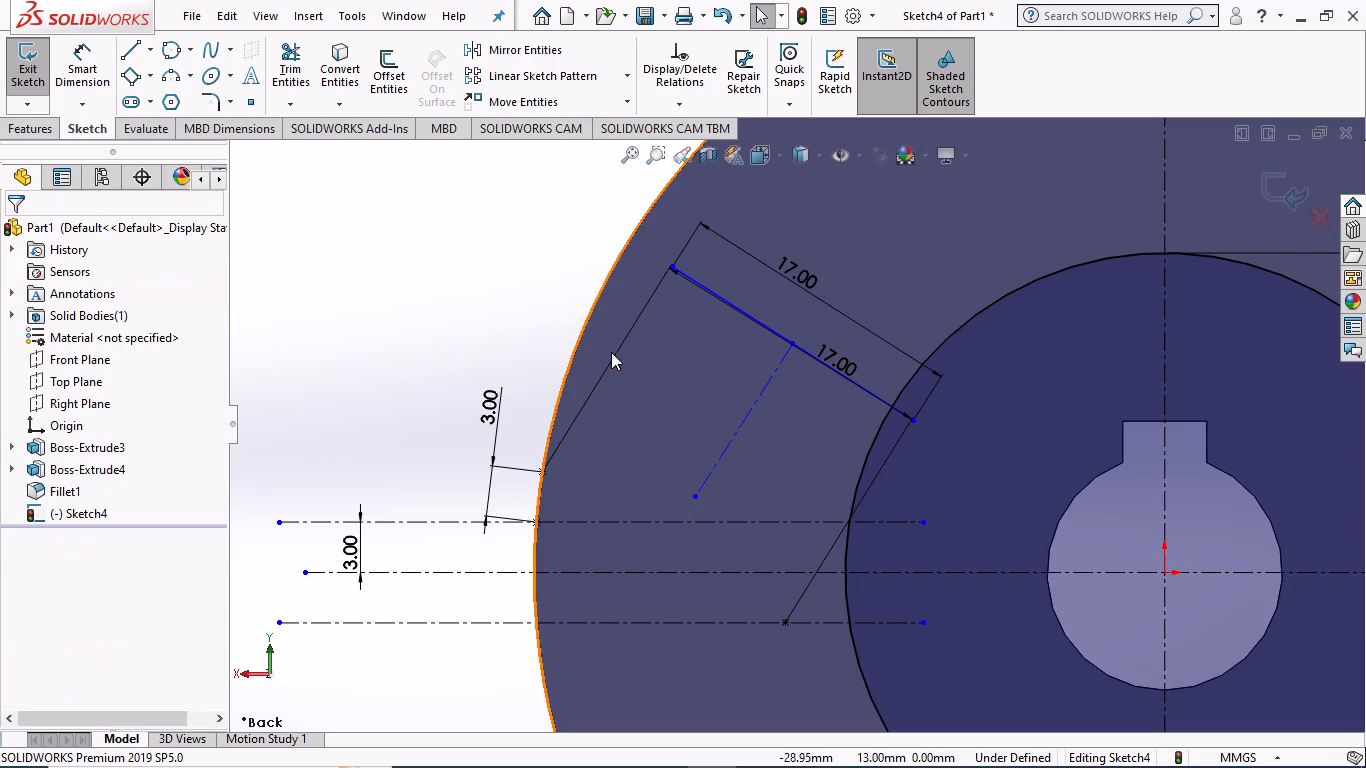
Draw a centerline about 8.2 mm long from the slanted line's midpoint upward, collinear with the existing perpendicular centerline.
{"action": "left_click", "coordinate": [146, 49]}
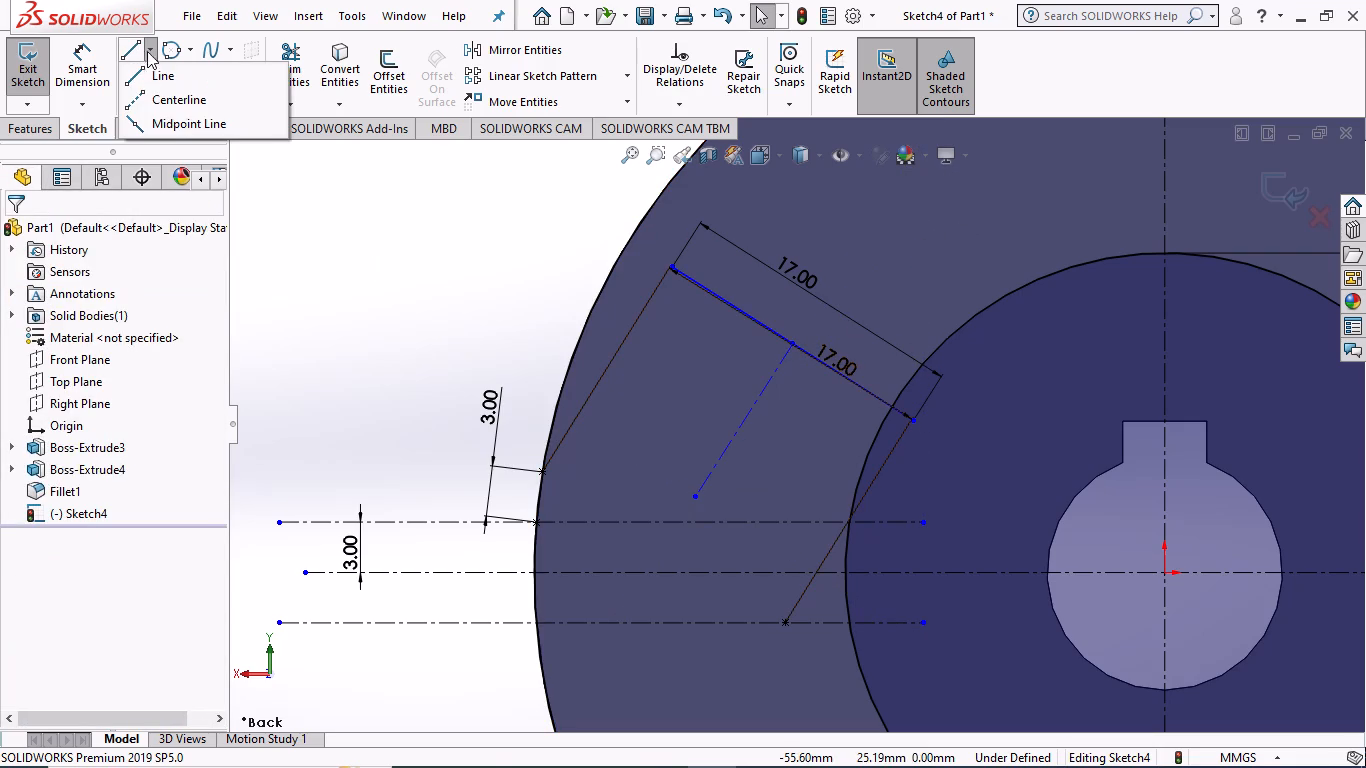
{"action": "left_click", "coordinate": [164, 104]}
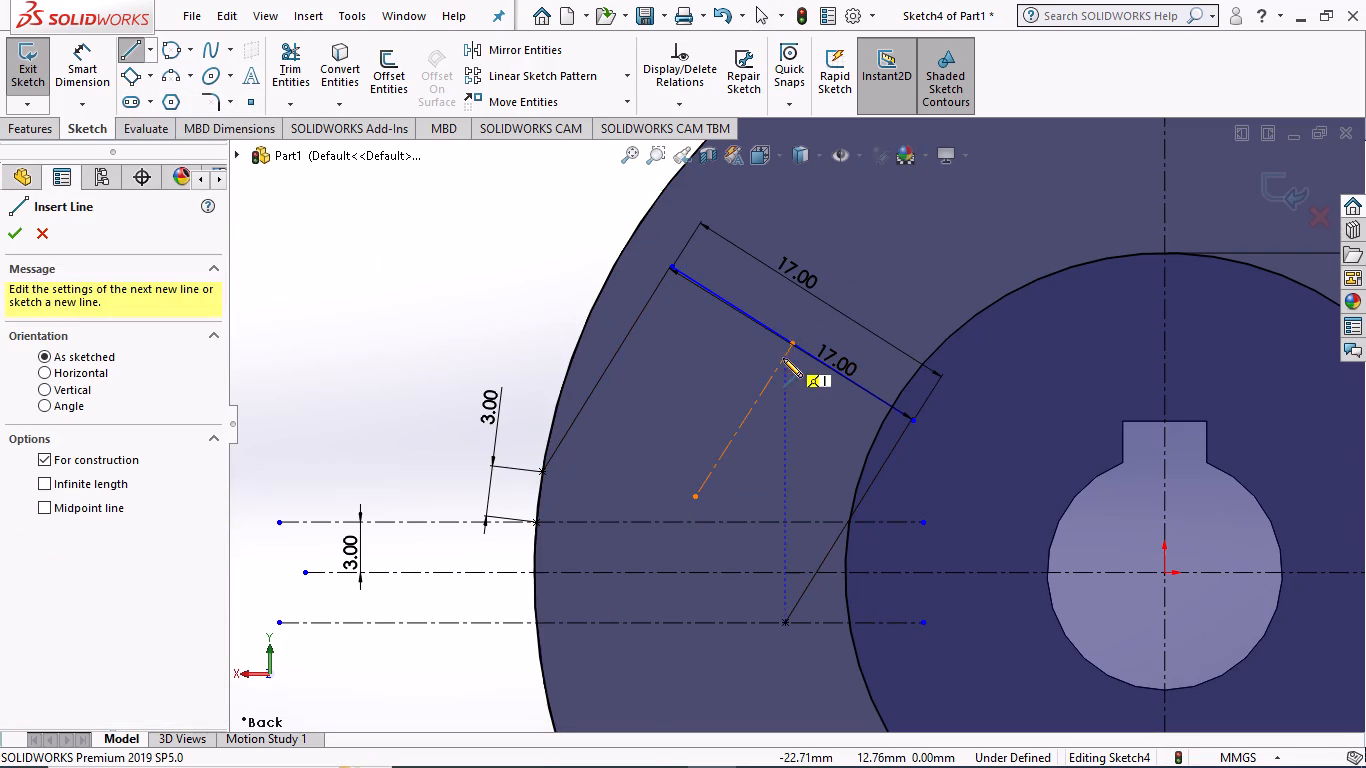
{"action": "left_click", "coordinate": [792, 343]}
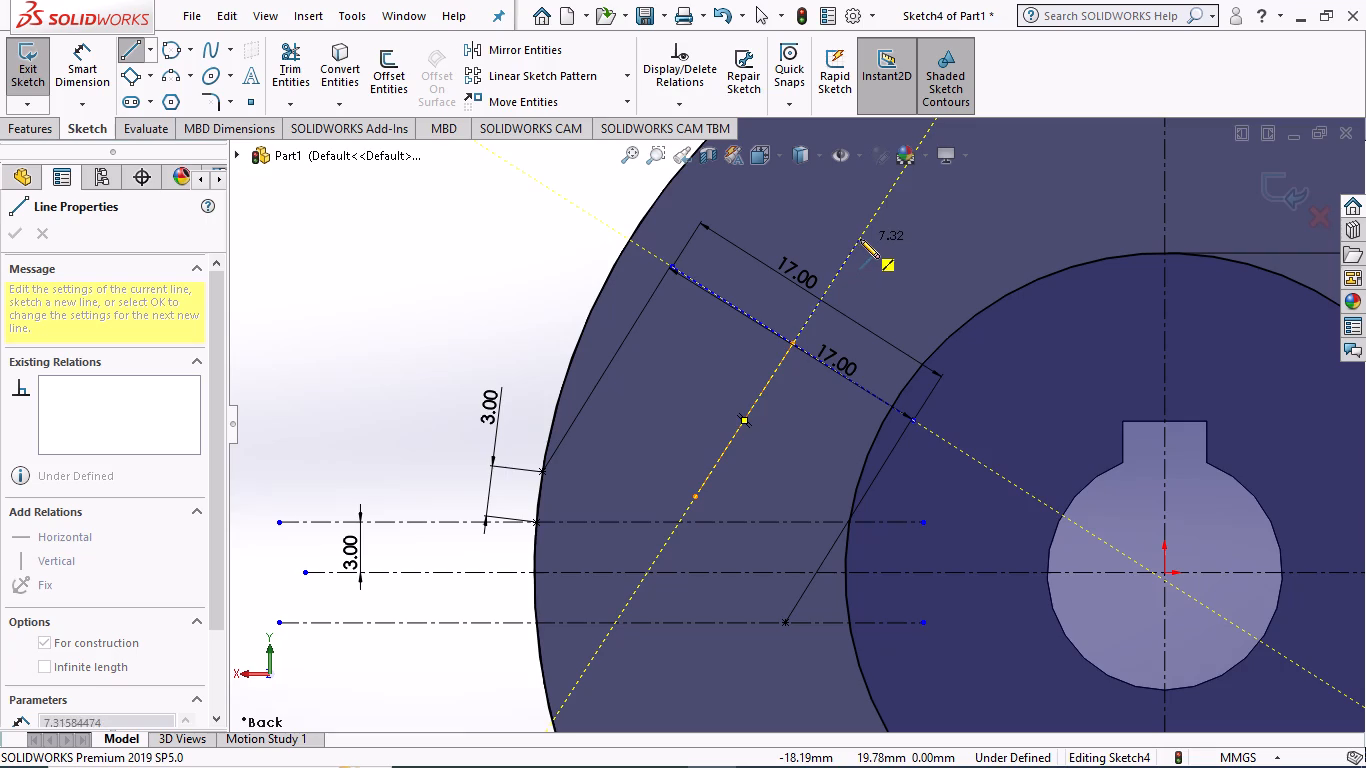
{"action": "left_click", "coordinate": [869, 229]}
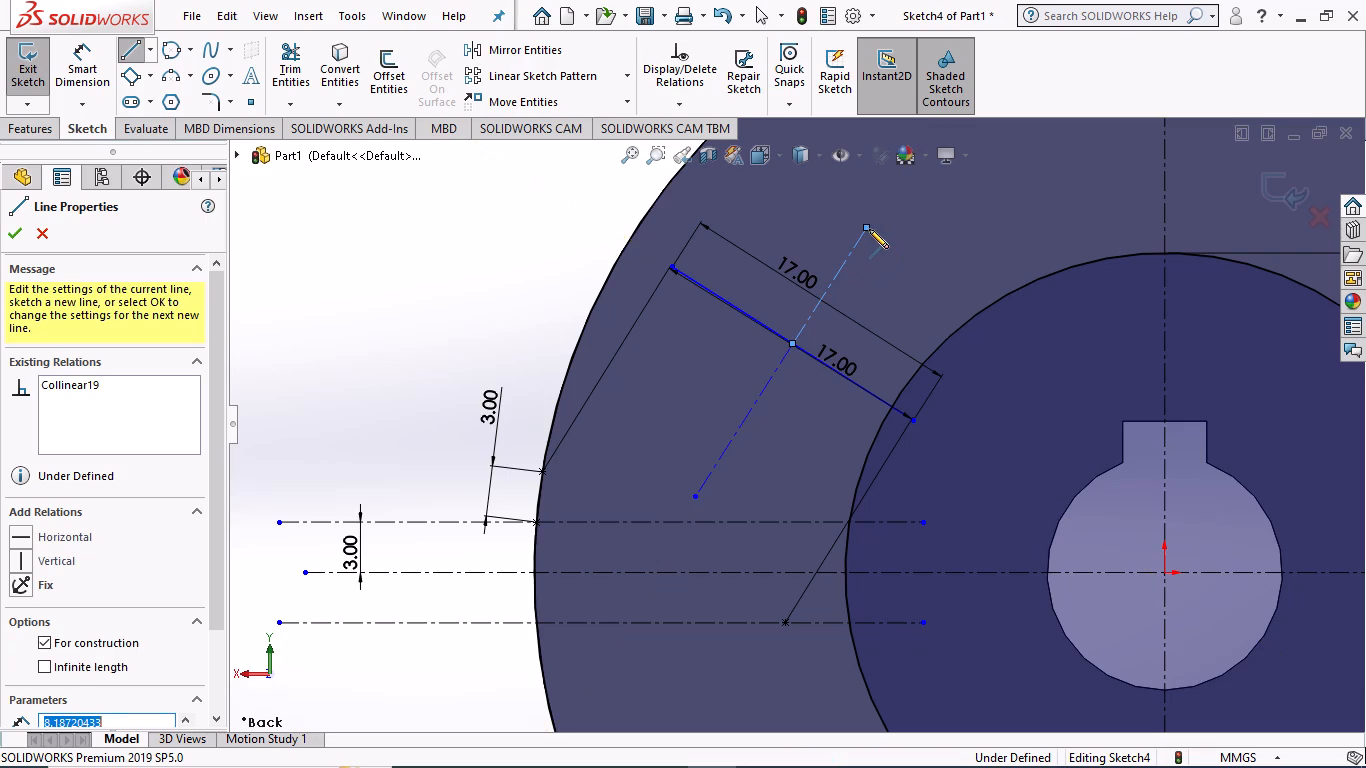
{"action": "key", "text": "Escape"}
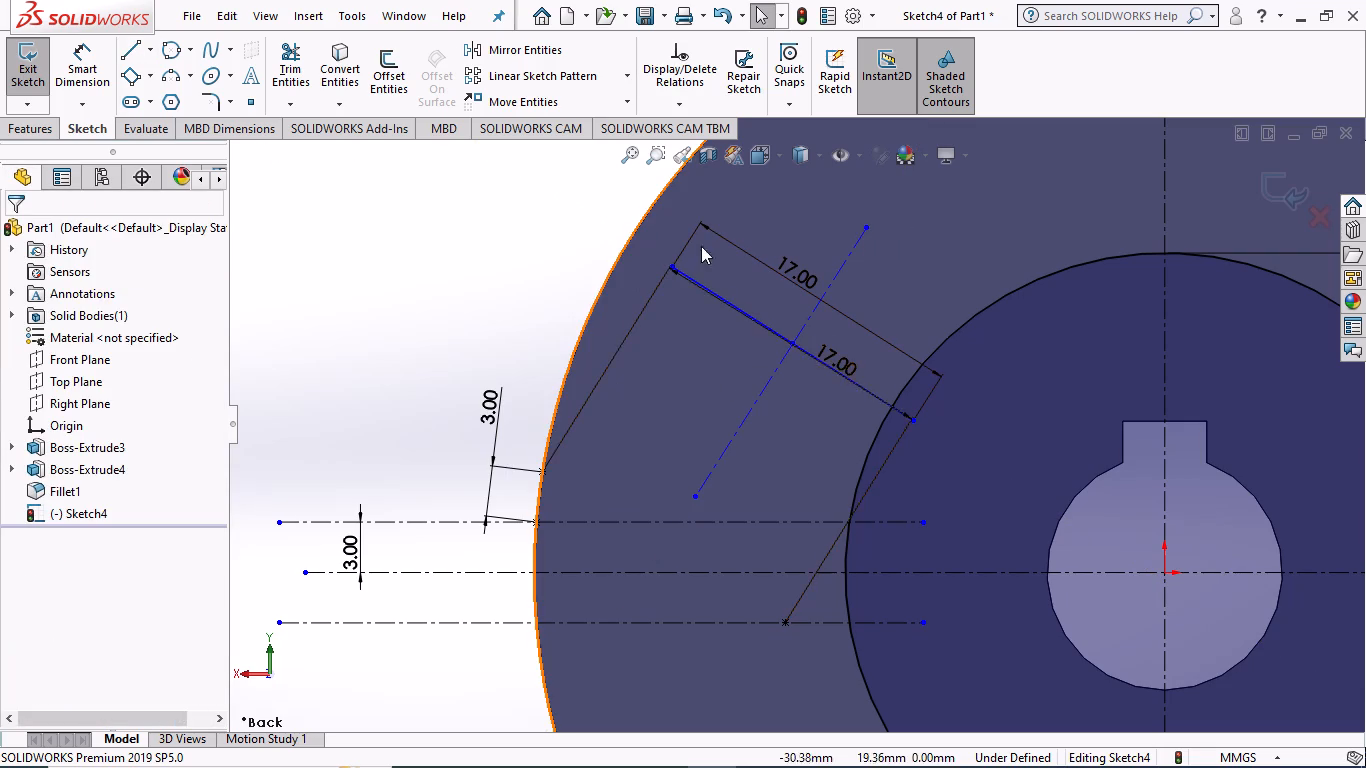
Sketch a perimeter circle of about 11.7 mm radius through the outer circle's upper point and the lower centerline's point.
{"action": "left_click", "coordinate": [166, 49]}
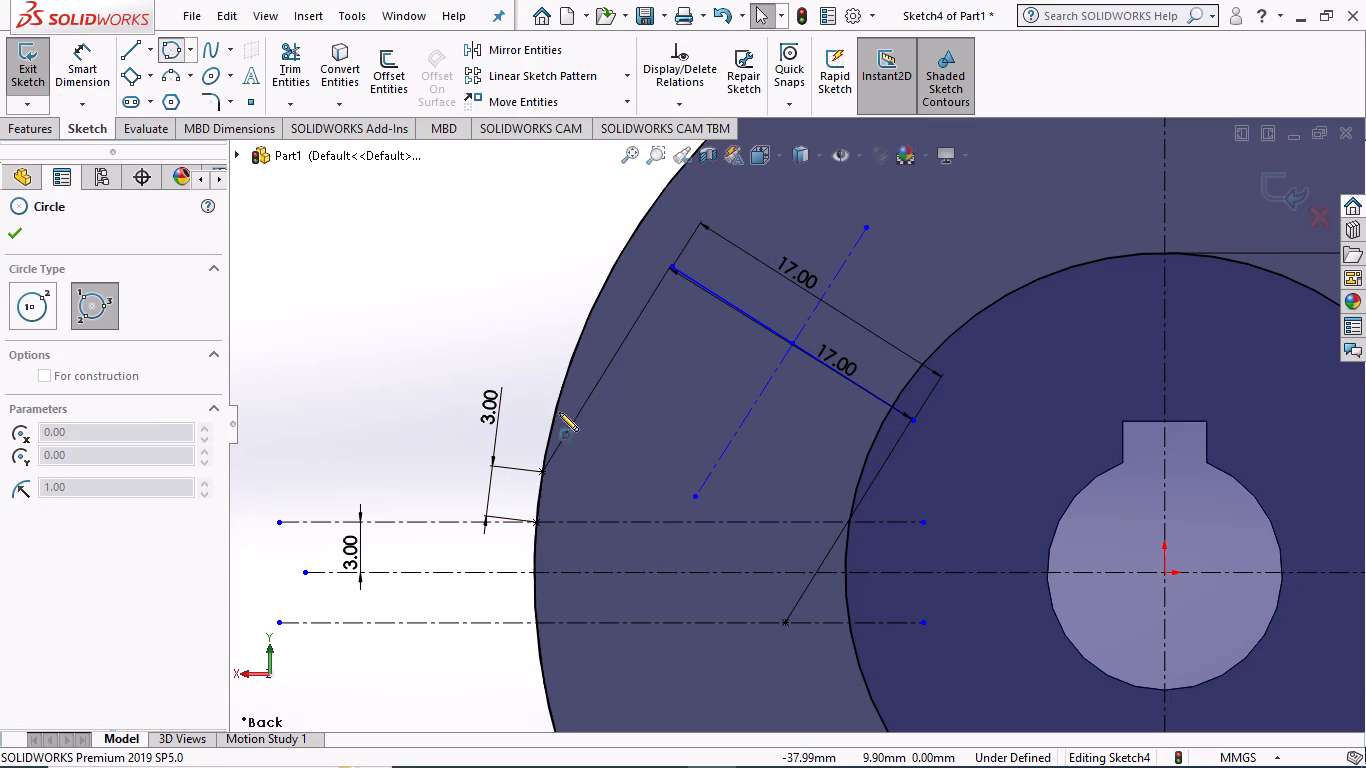
{"action": "left_click", "coordinate": [544, 470]}
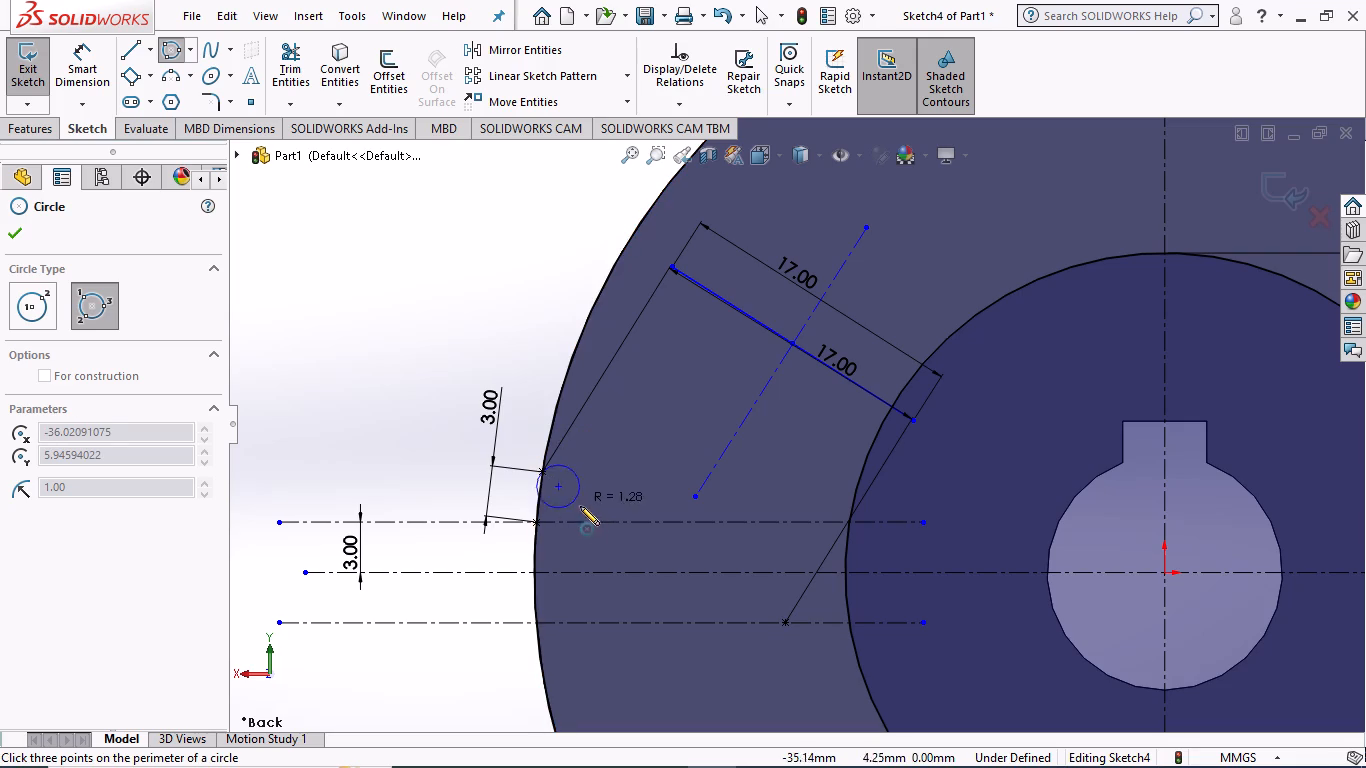
{"action": "left_click", "coordinate": [787, 618]}
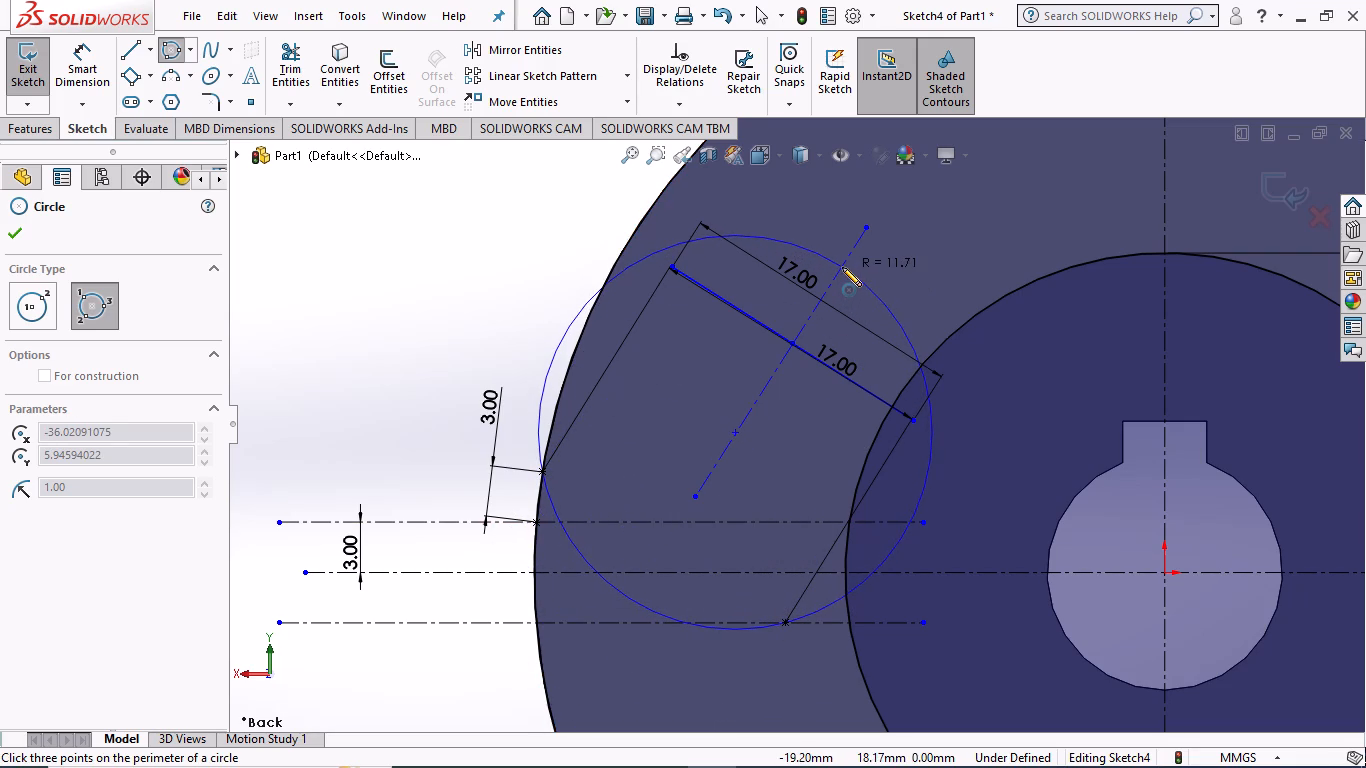
{"action": "left_click", "coordinate": [842, 267]}
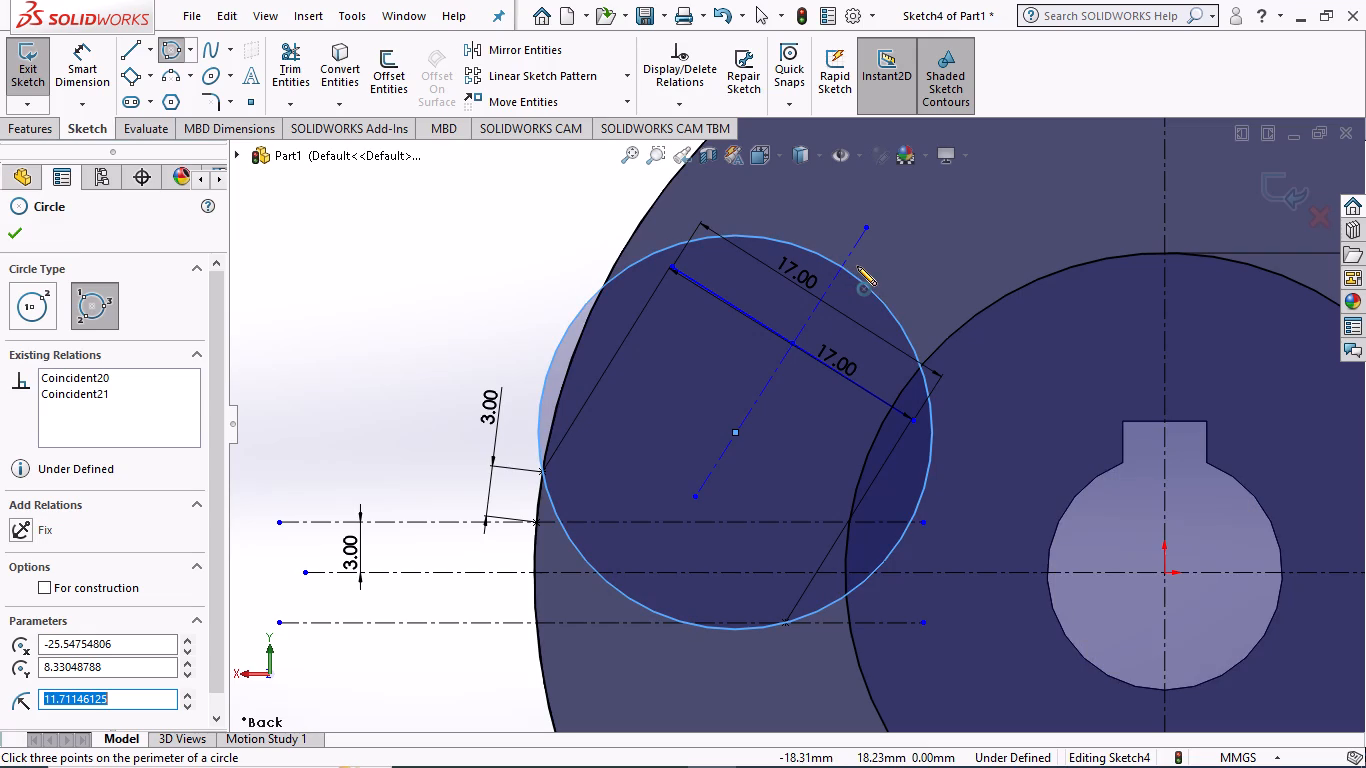
{"action": "key", "text": "Escape"}
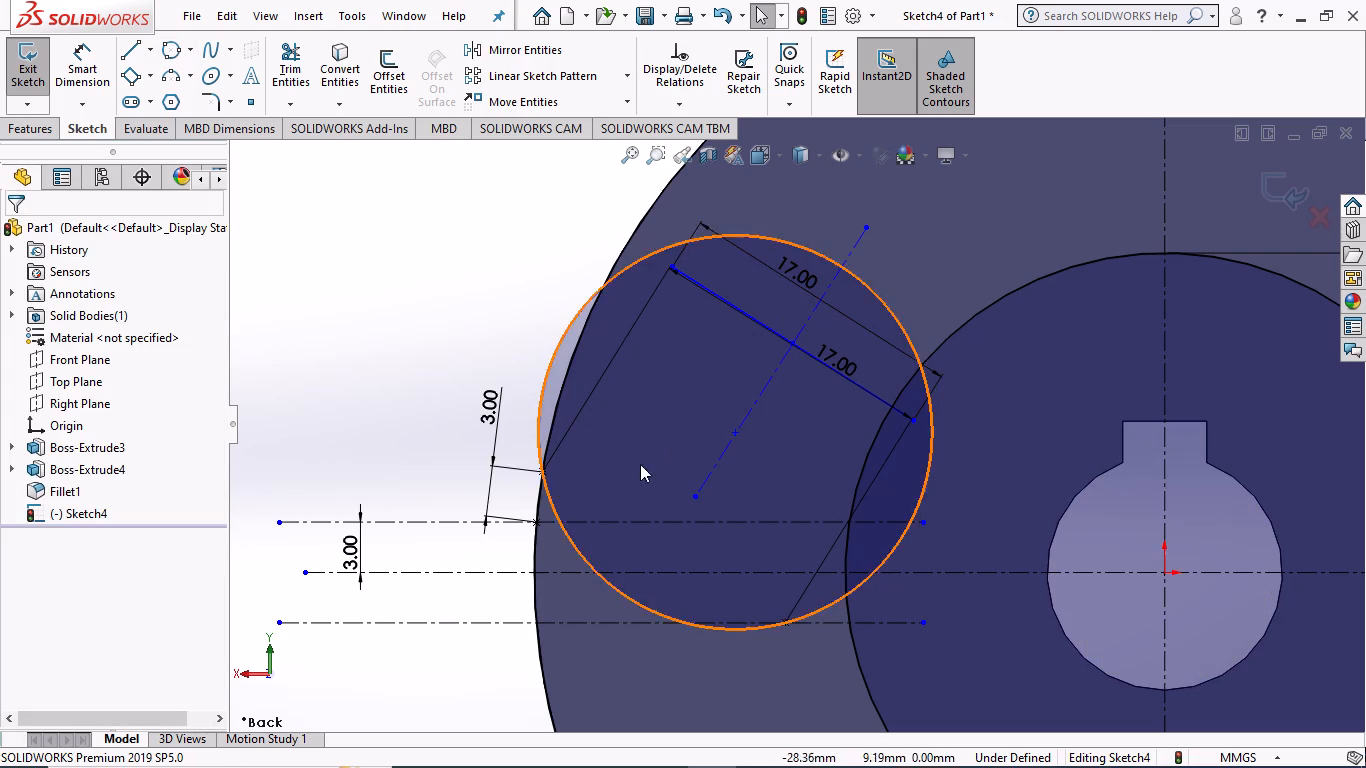
Dimension the perimeter circle's diameter as 56 mm.
{"action": "left_click", "coordinate": [83, 74]}
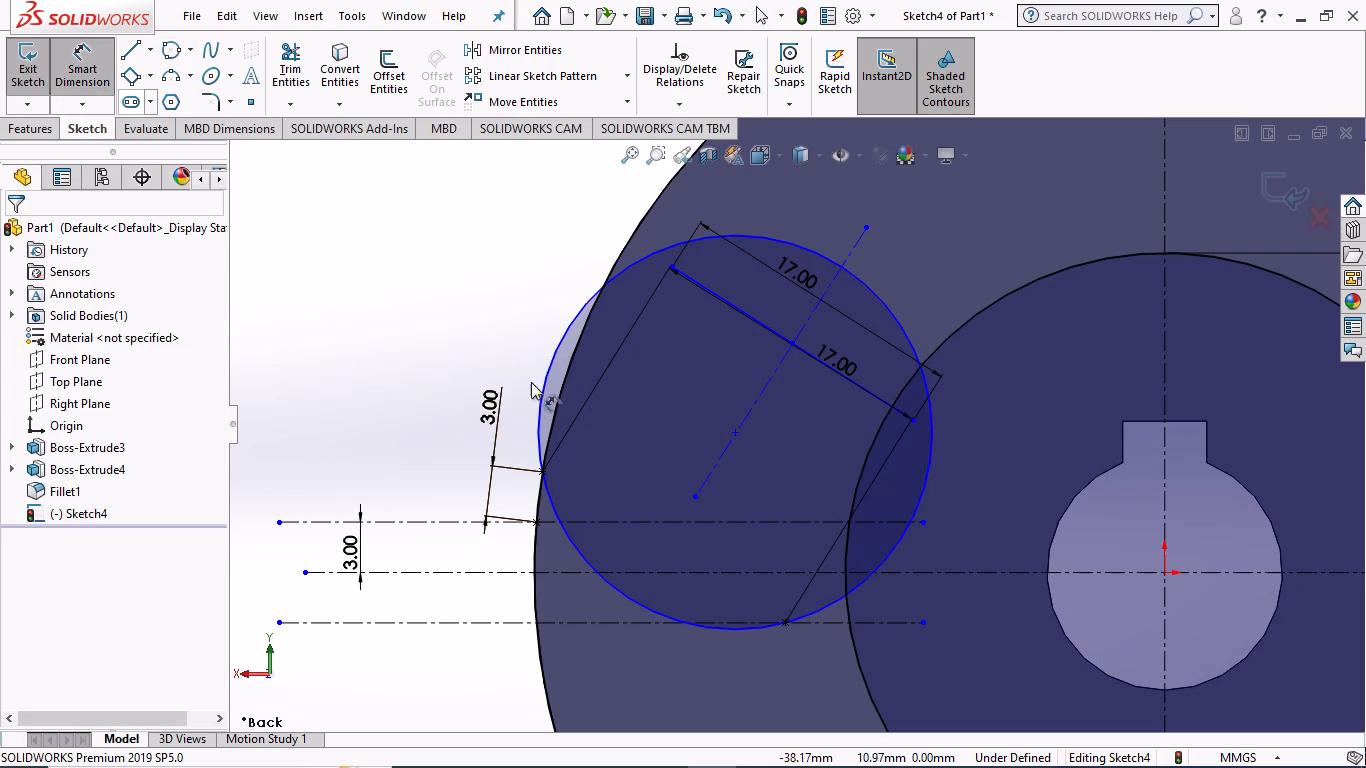
{"action": "left_click", "coordinate": [570, 326]}
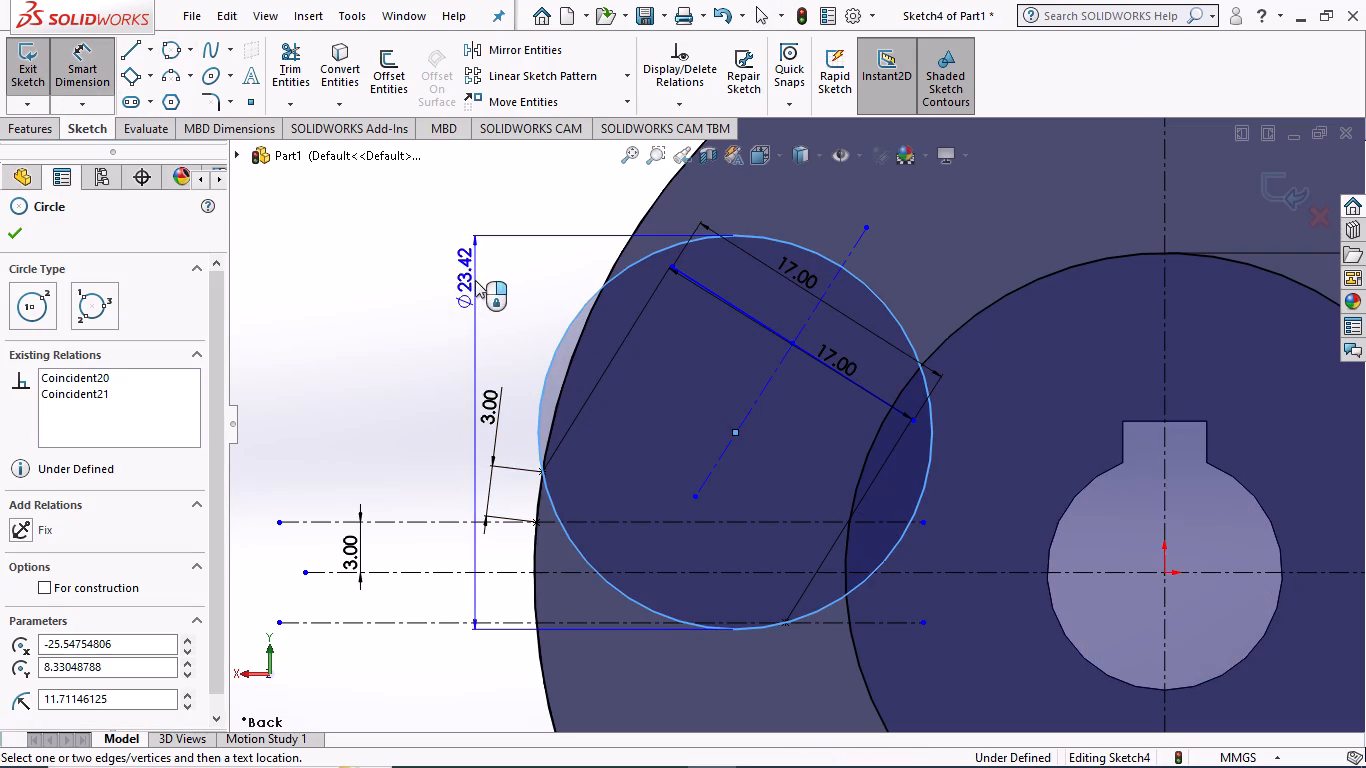
{"action": "left_click", "coordinate": [424, 219]}
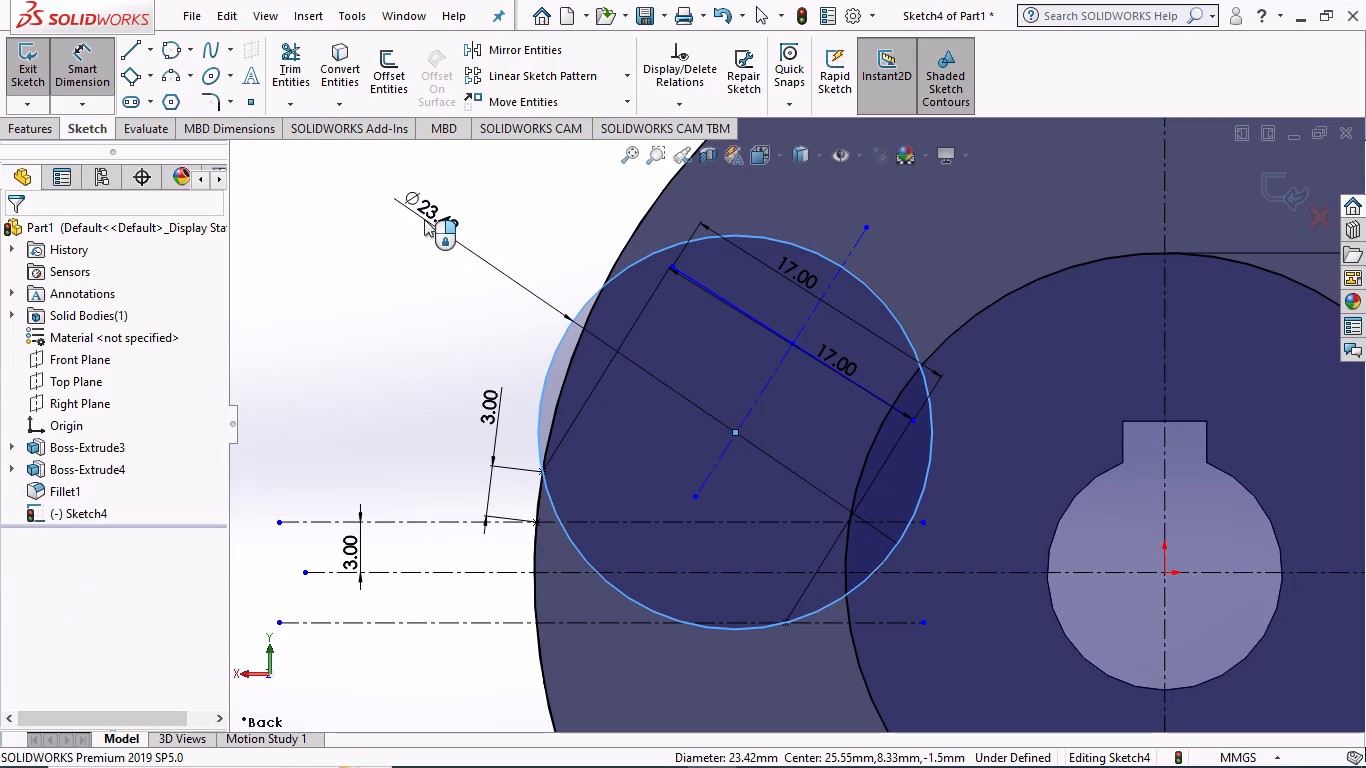
{"action": "type", "text": "56"}
{"action": "key", "text": "Return"}
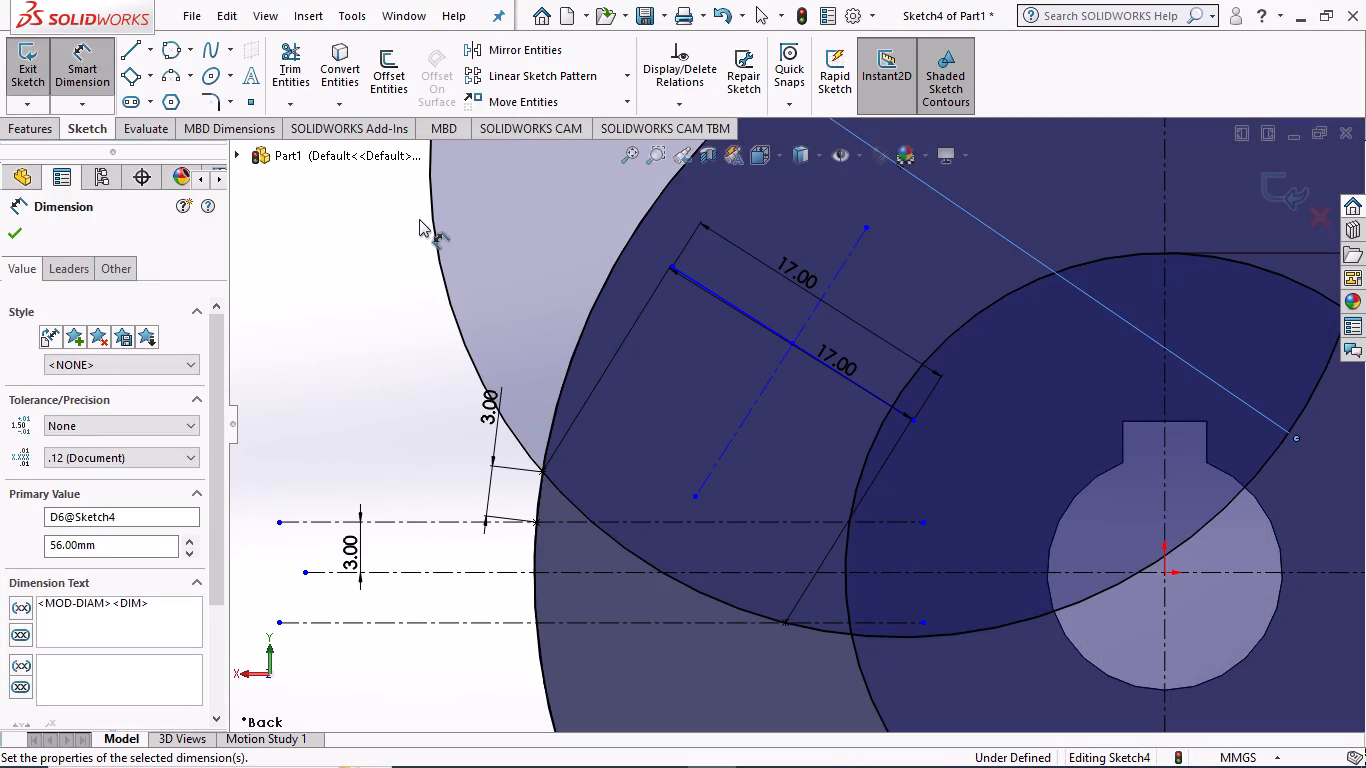
{"action": "scroll", "coordinate": [488, 355], "scroll_direction": "up", "scroll_amount": 4}
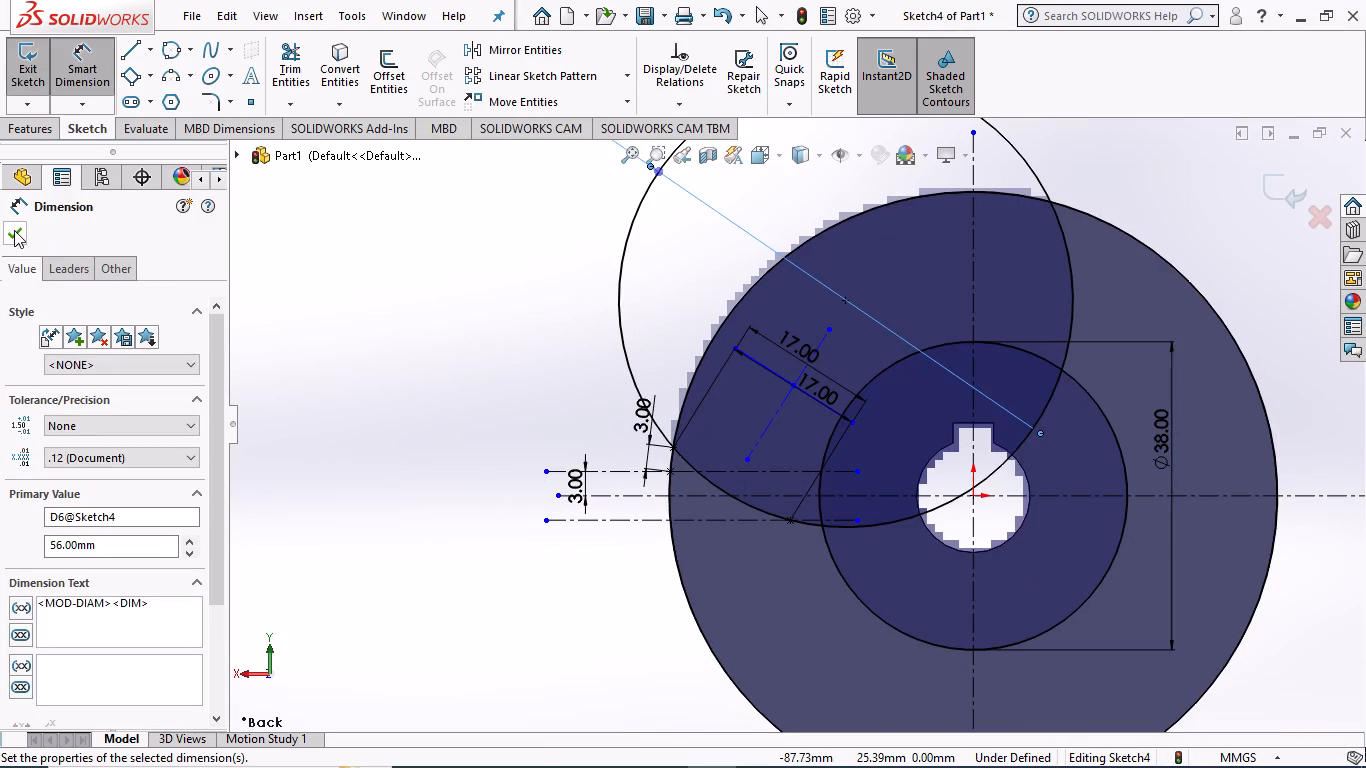
{"action": "left_click", "coordinate": [14, 230]}
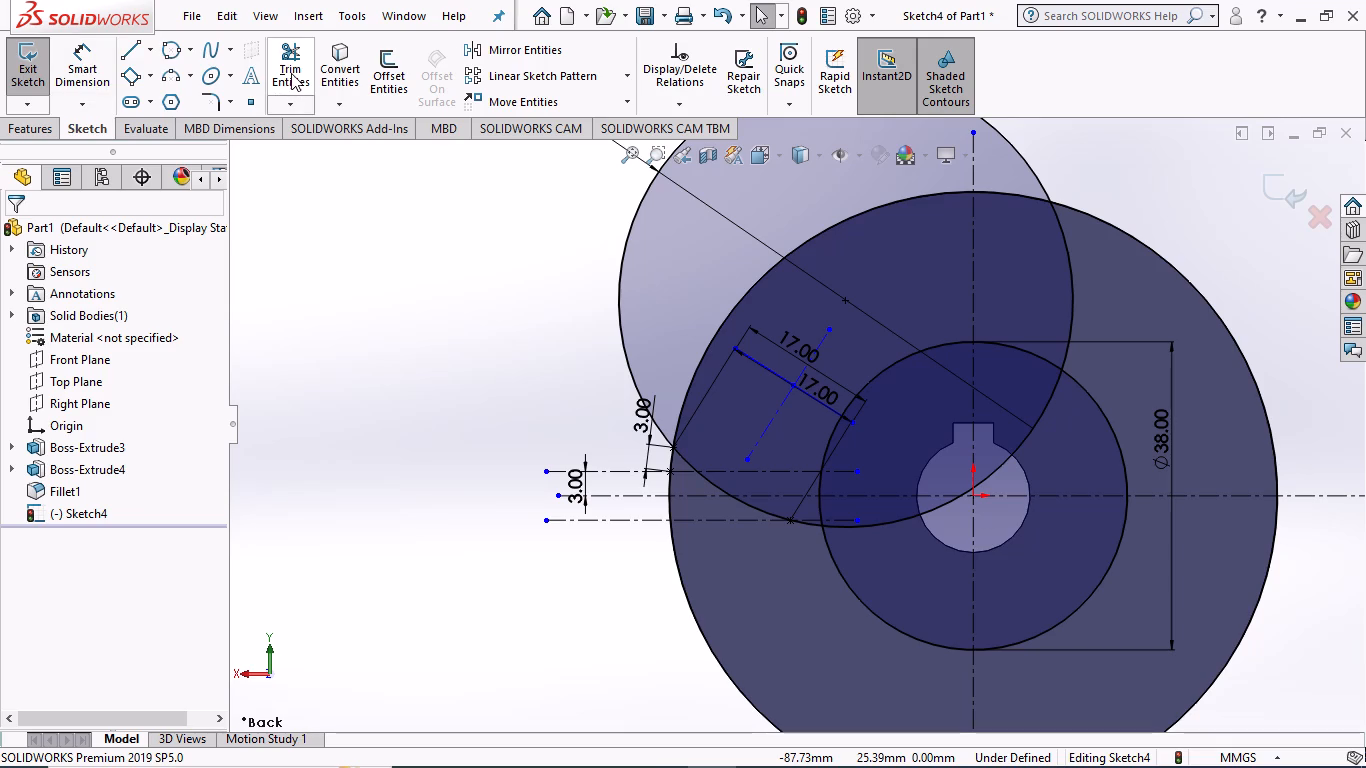
Trim the 56 mm circle down to the arc between the outer circle's upper point and the lower centerline's point.
{"action": "left_click", "coordinate": [291, 73]}
{"action": "left_click", "coordinate": [623, 243]}
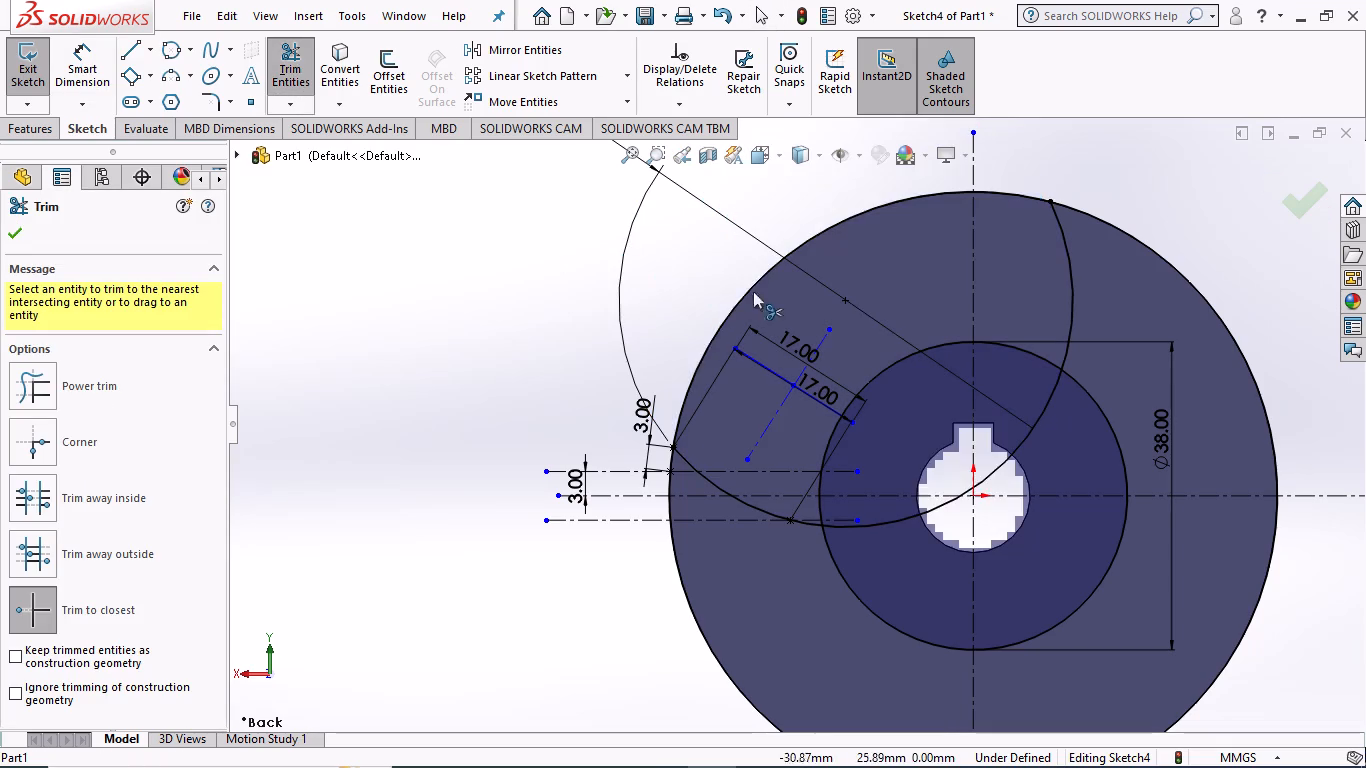
{"action": "left_click", "coordinate": [1069, 253]}
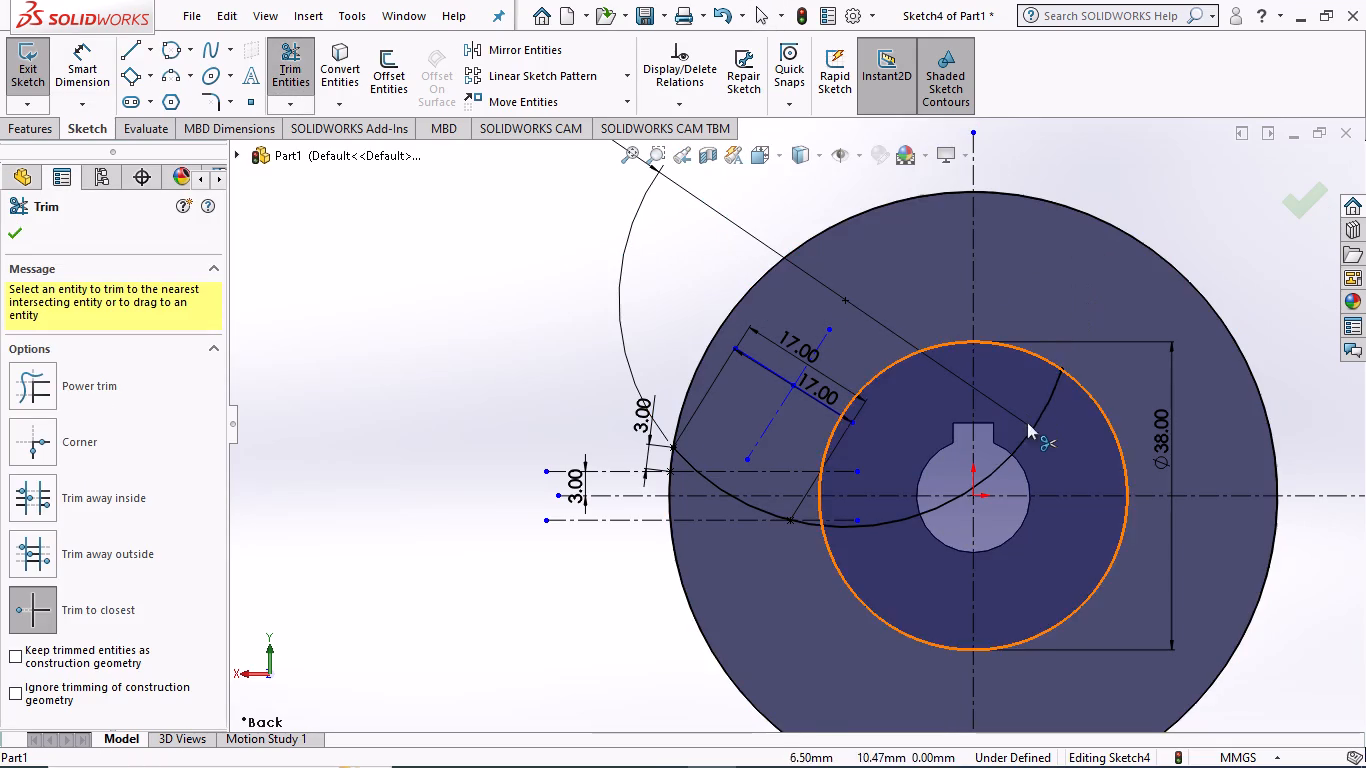
{"action": "left_click", "coordinate": [1044, 405]}
{"action": "scroll", "coordinate": [950, 505], "scroll_direction": "up", "scroll_amount": 1}
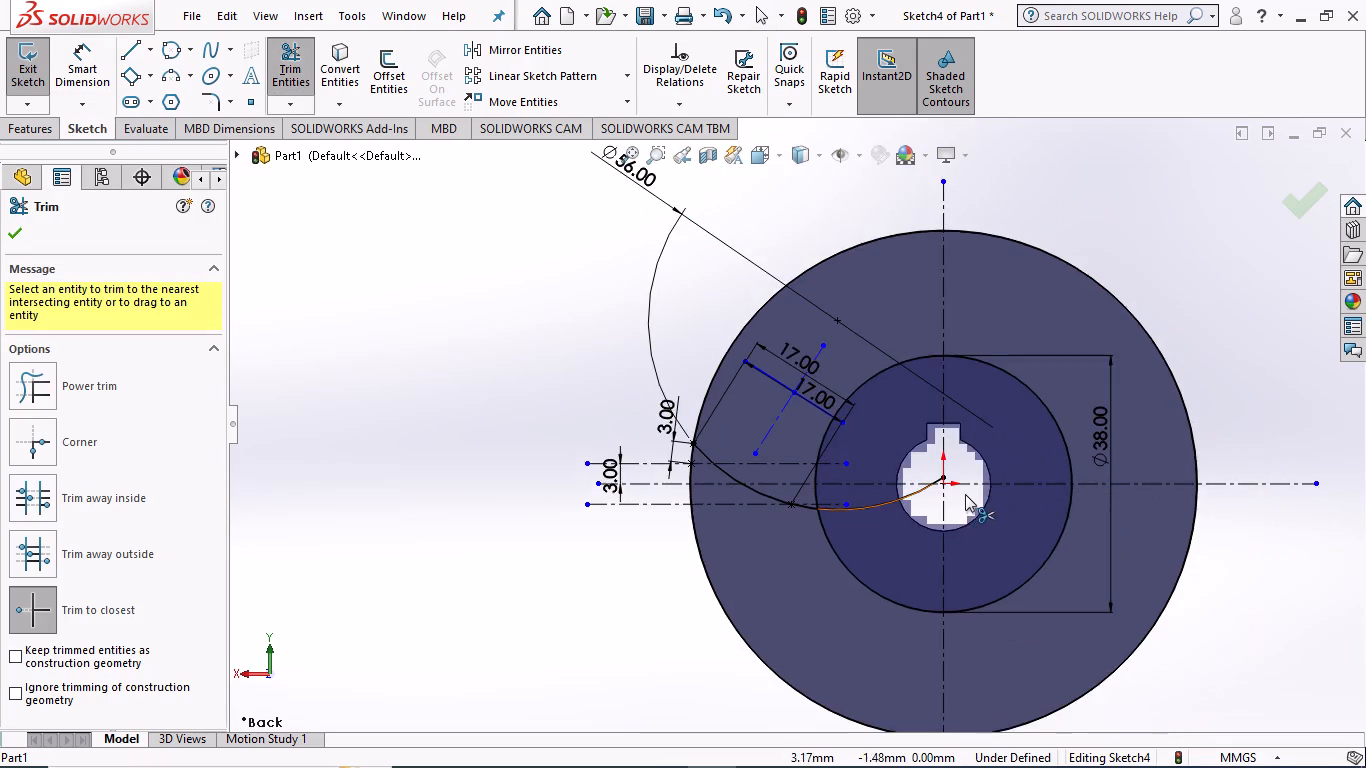
{"action": "scroll", "coordinate": [966, 493], "scroll_direction": "down", "scroll_amount": 11}
{"action": "left_click", "coordinate": [883, 445]}
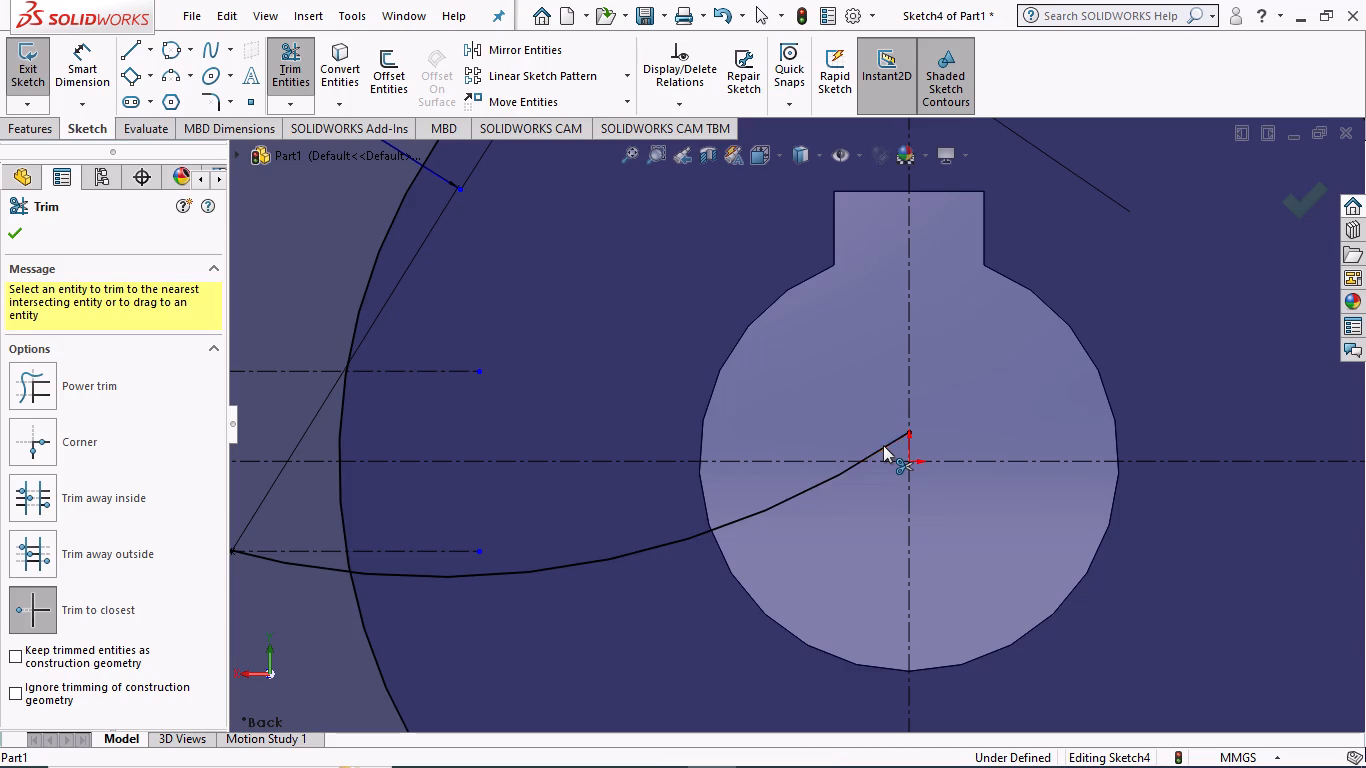
{"action": "left_click", "coordinate": [806, 497]}
{"action": "scroll", "coordinate": [555, 525], "scroll_direction": "up", "scroll_amount": 4}
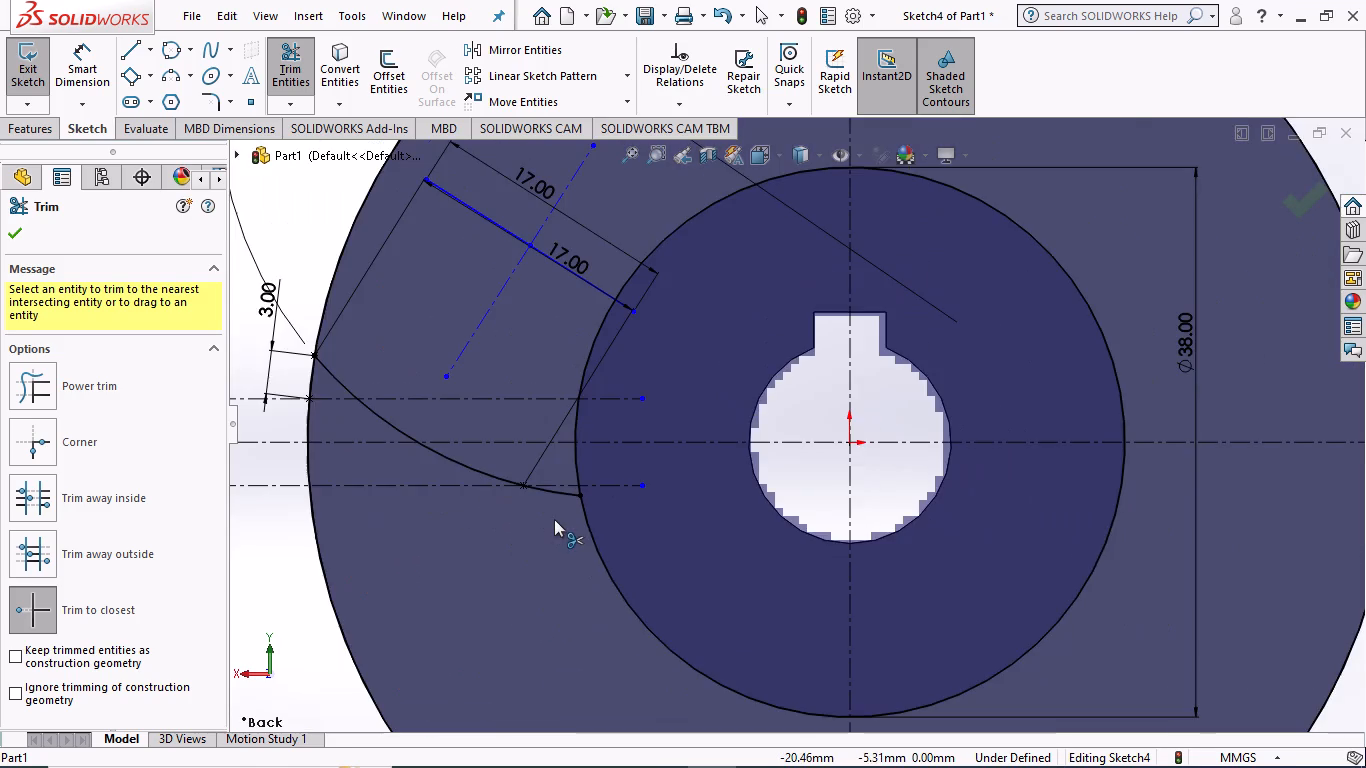
{"action": "scroll", "coordinate": [549, 496], "scroll_direction": "down", "scroll_amount": 3}
{"action": "left_click", "coordinate": [605, 478]}
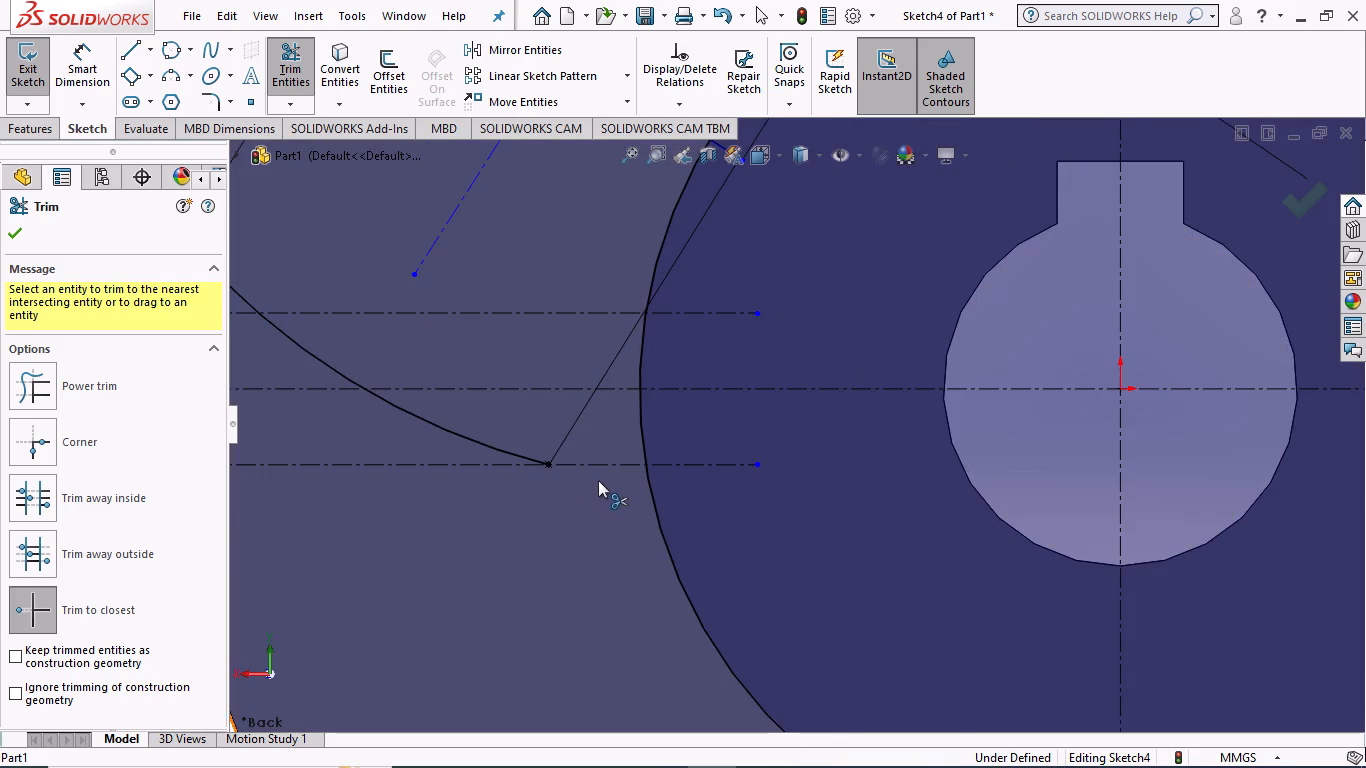
Trim away all segments of the slanted 17 mm line, accepting the deletion of its midpoint relation.
{"action": "scroll", "coordinate": [510, 475], "scroll_direction": "up", "scroll_amount": 5}
{"action": "scroll", "coordinate": [588, 366], "scroll_direction": "up", "scroll_amount": 1}
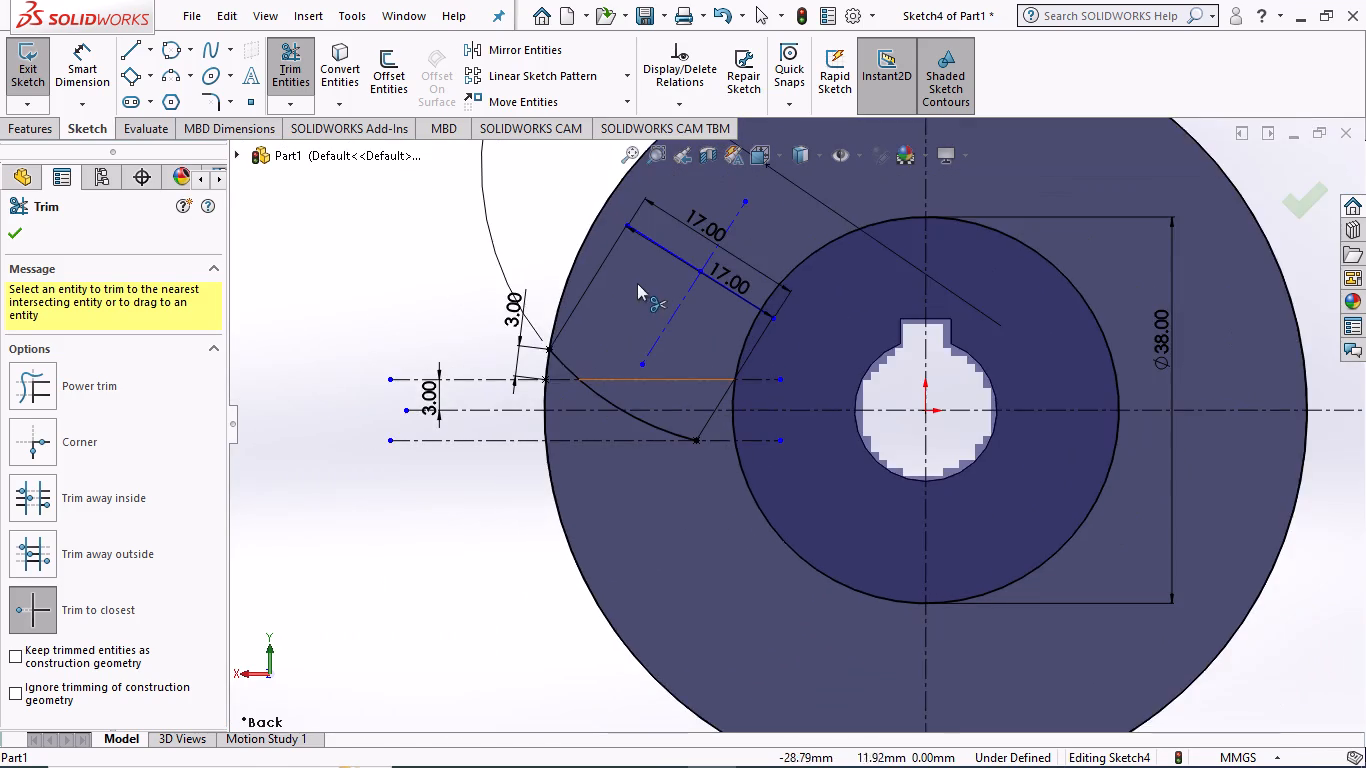
{"action": "scroll", "coordinate": [648, 279], "scroll_direction": "down", "scroll_amount": 2}
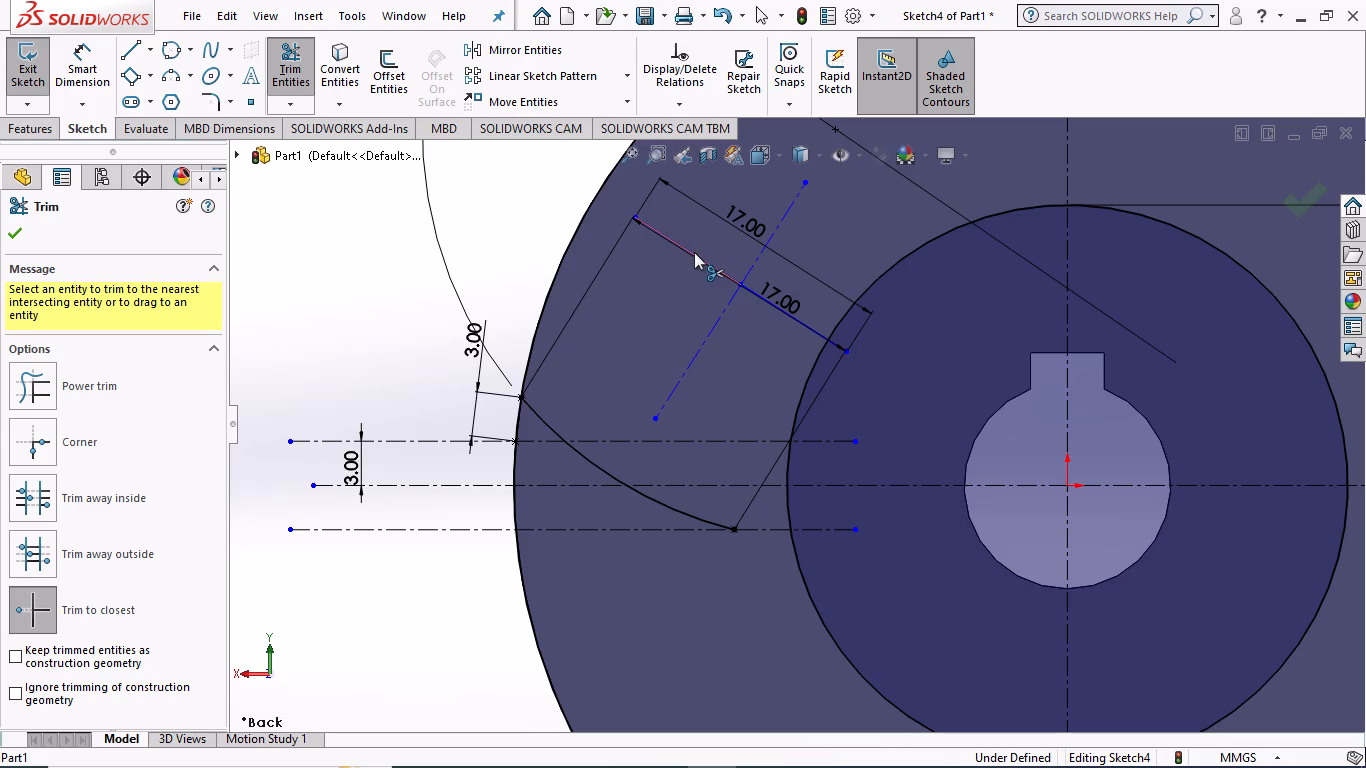
{"action": "left_click", "coordinate": [694, 252]}
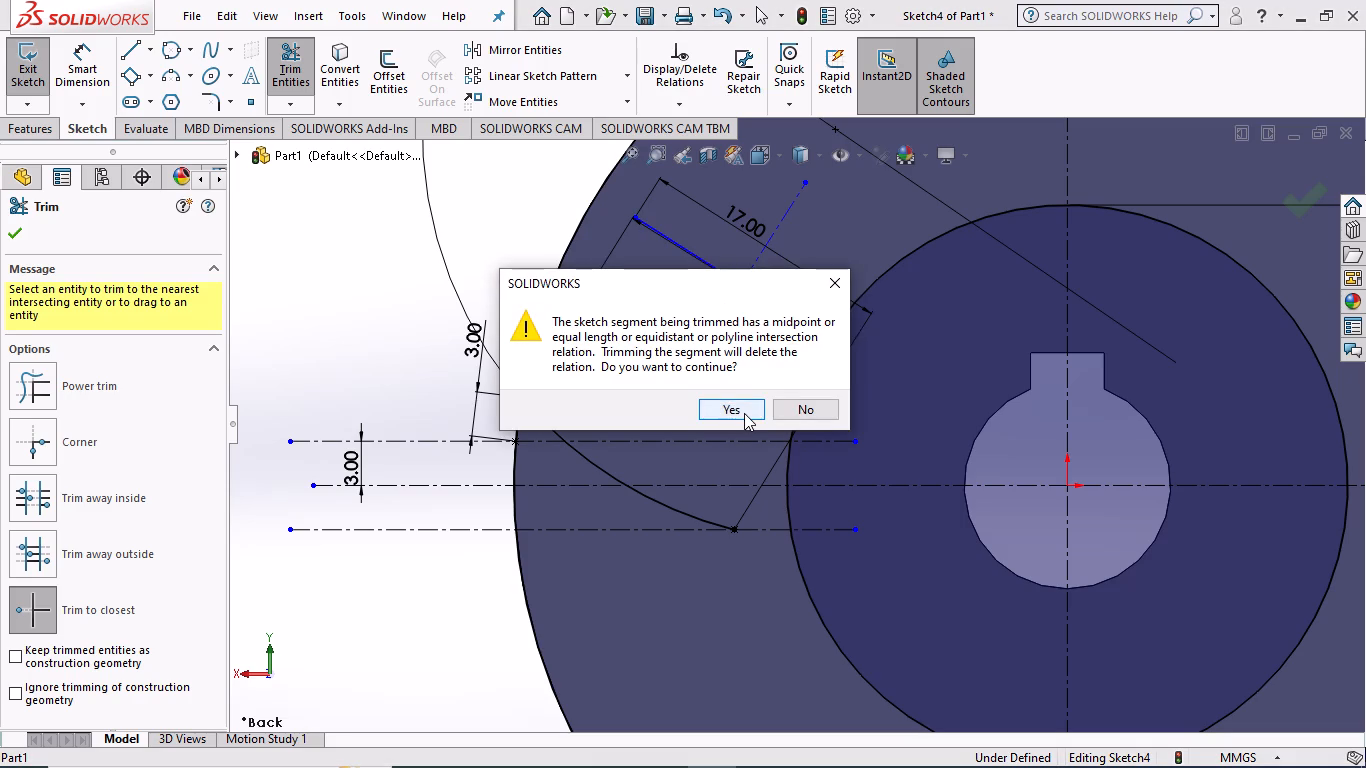
{"action": "left_click", "coordinate": [744, 413]}
{"action": "left_click", "coordinate": [744, 400]}
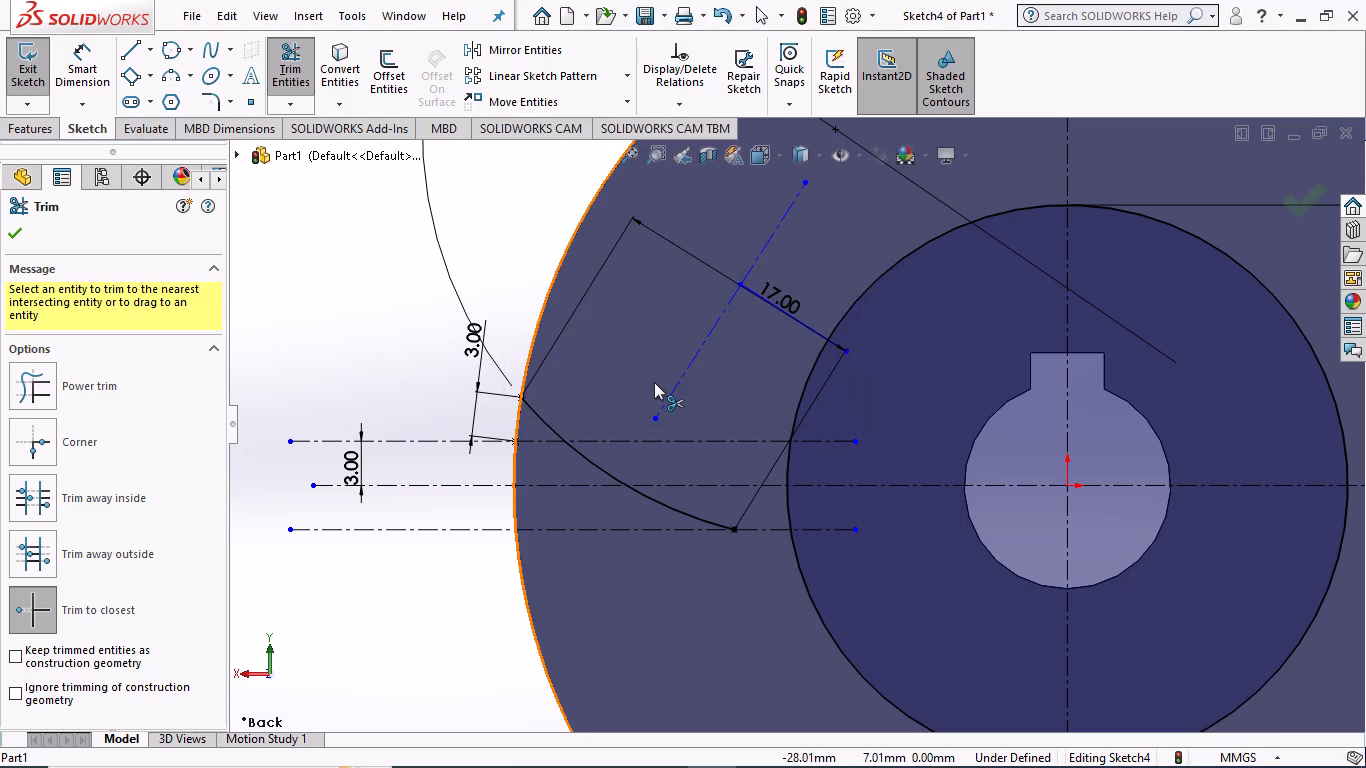
{"action": "left_click", "coordinate": [759, 293]}
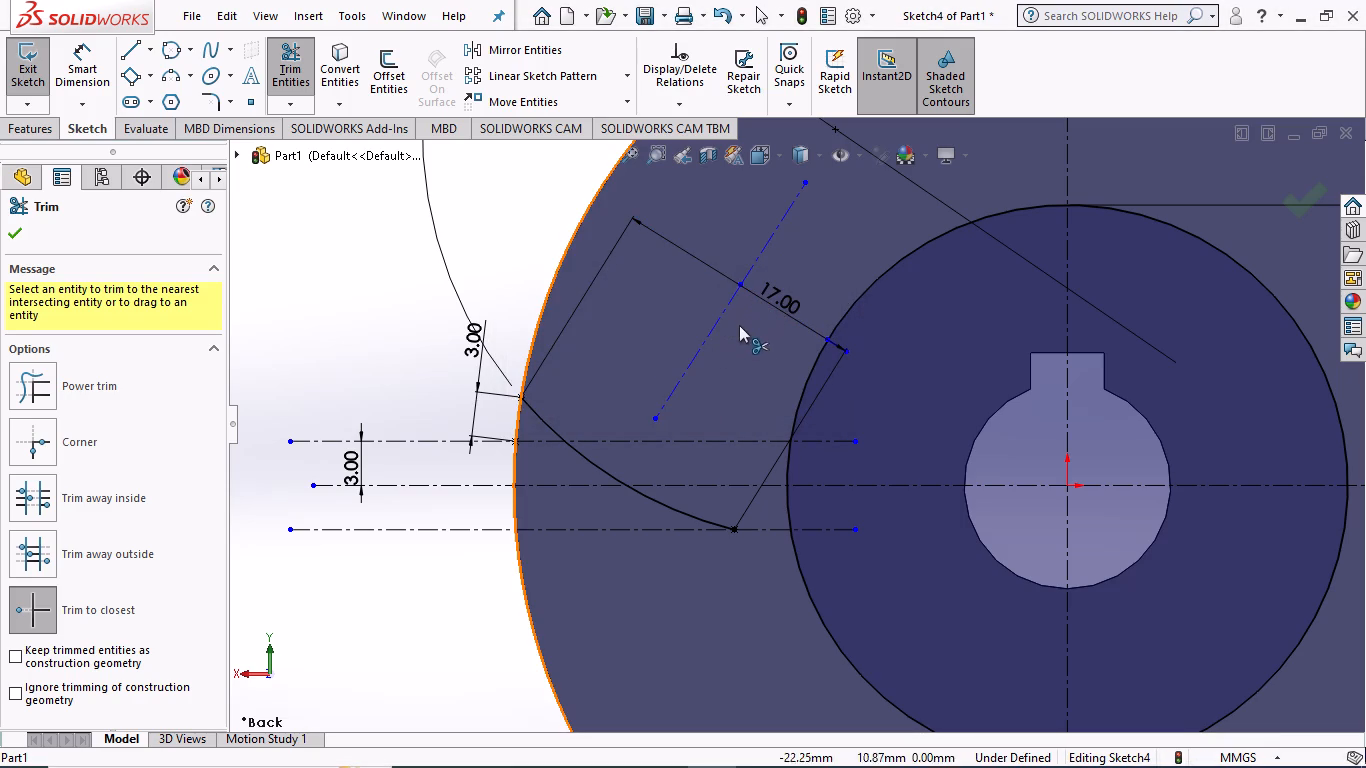
{"action": "scroll", "coordinate": [842, 343], "scroll_direction": "down", "scroll_amount": 10}
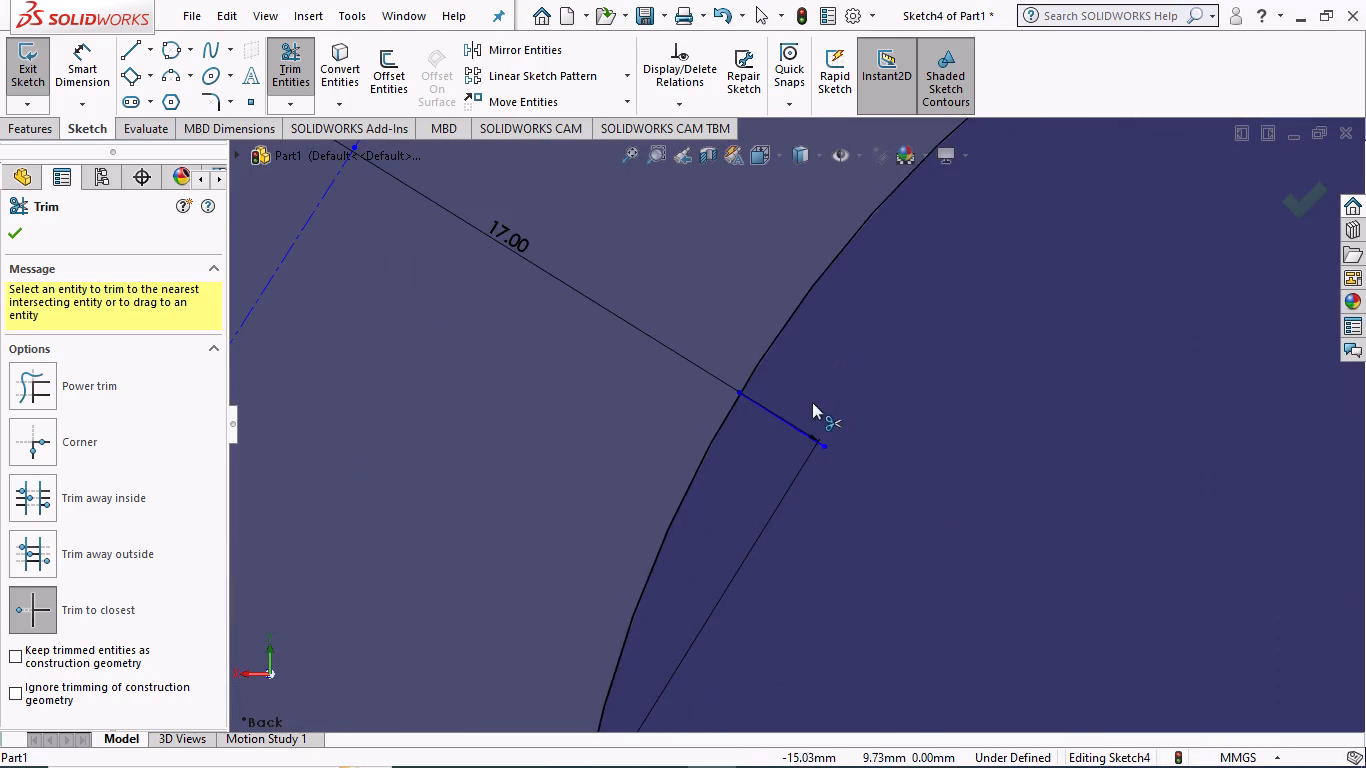
{"action": "left_click", "coordinate": [762, 406]}
{"action": "scroll", "coordinate": [613, 425], "scroll_direction": "up", "scroll_amount": 2}
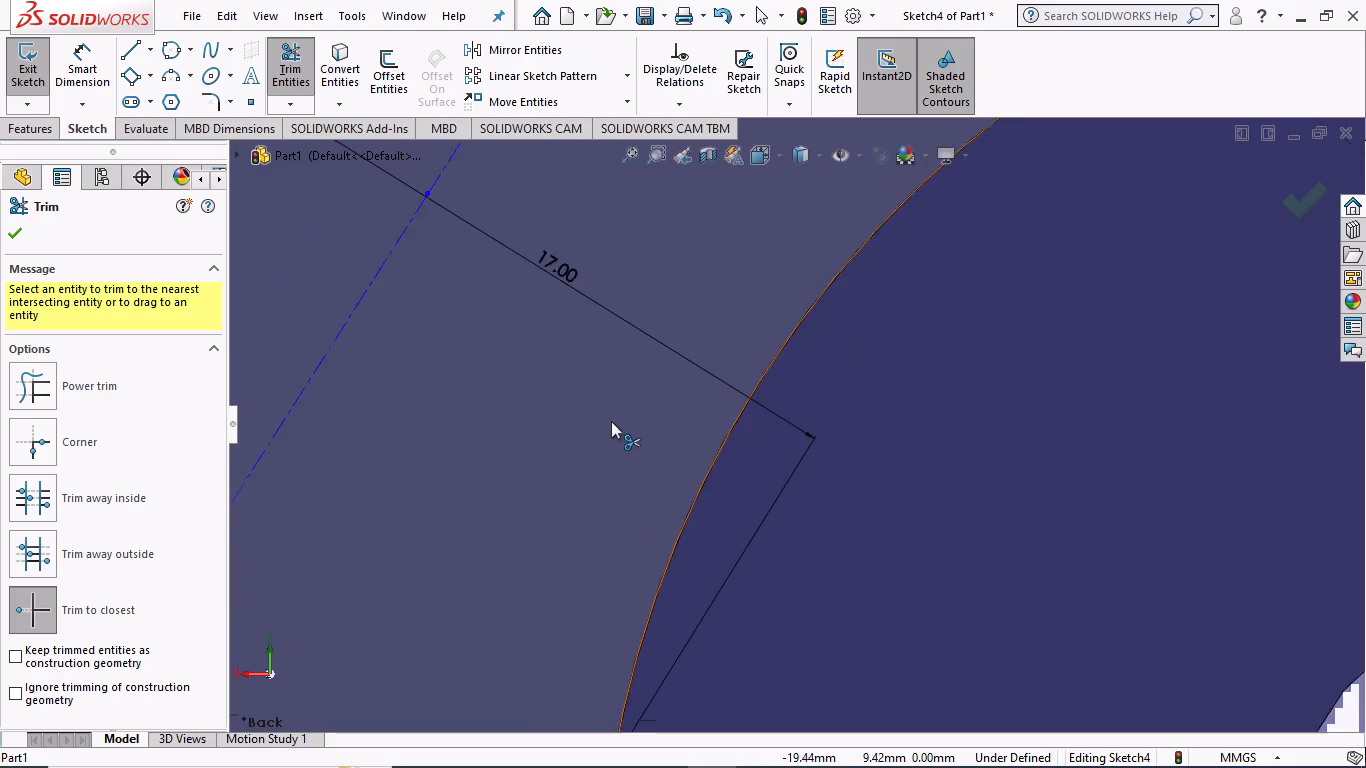
{"action": "scroll", "coordinate": [611, 421], "scroll_direction": "up", "scroll_amount": 5}
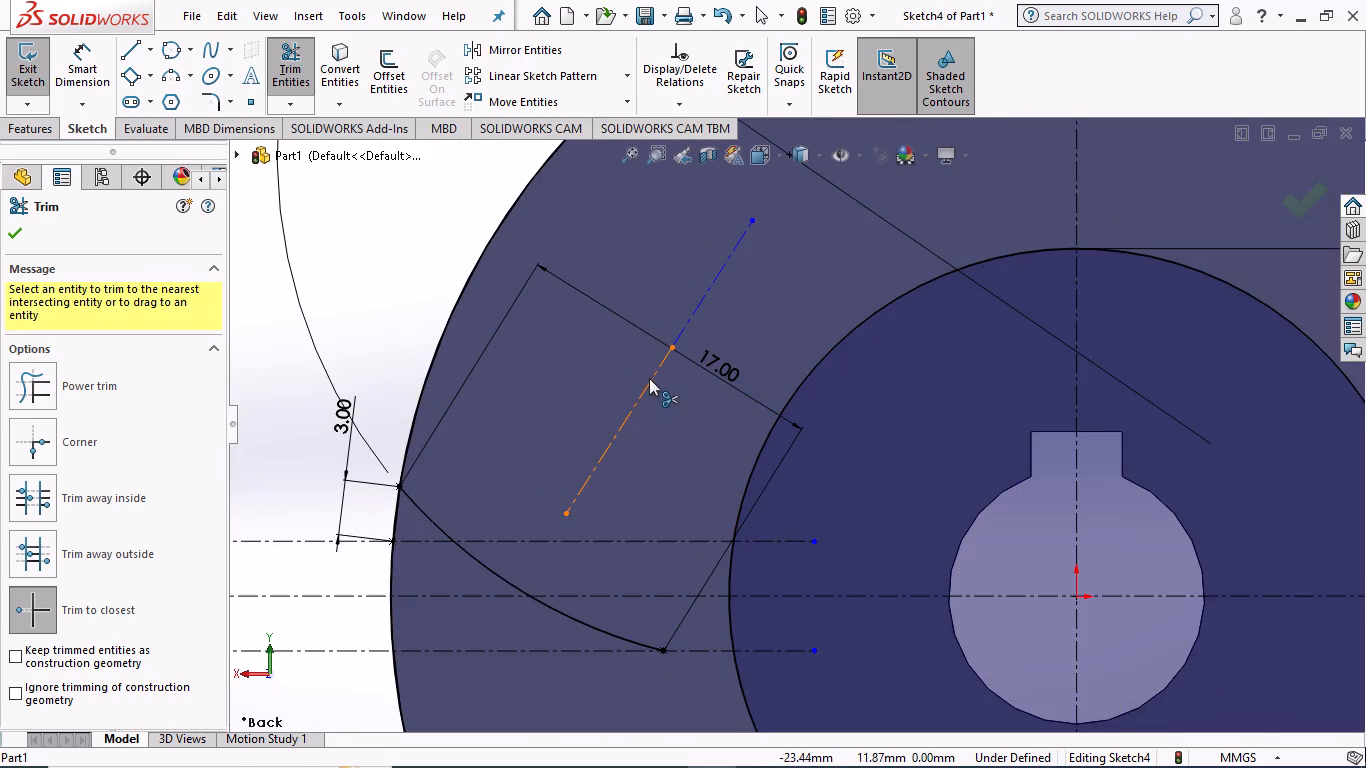
{"action": "scroll", "coordinate": [601, 376], "scroll_direction": "up", "scroll_amount": 3}
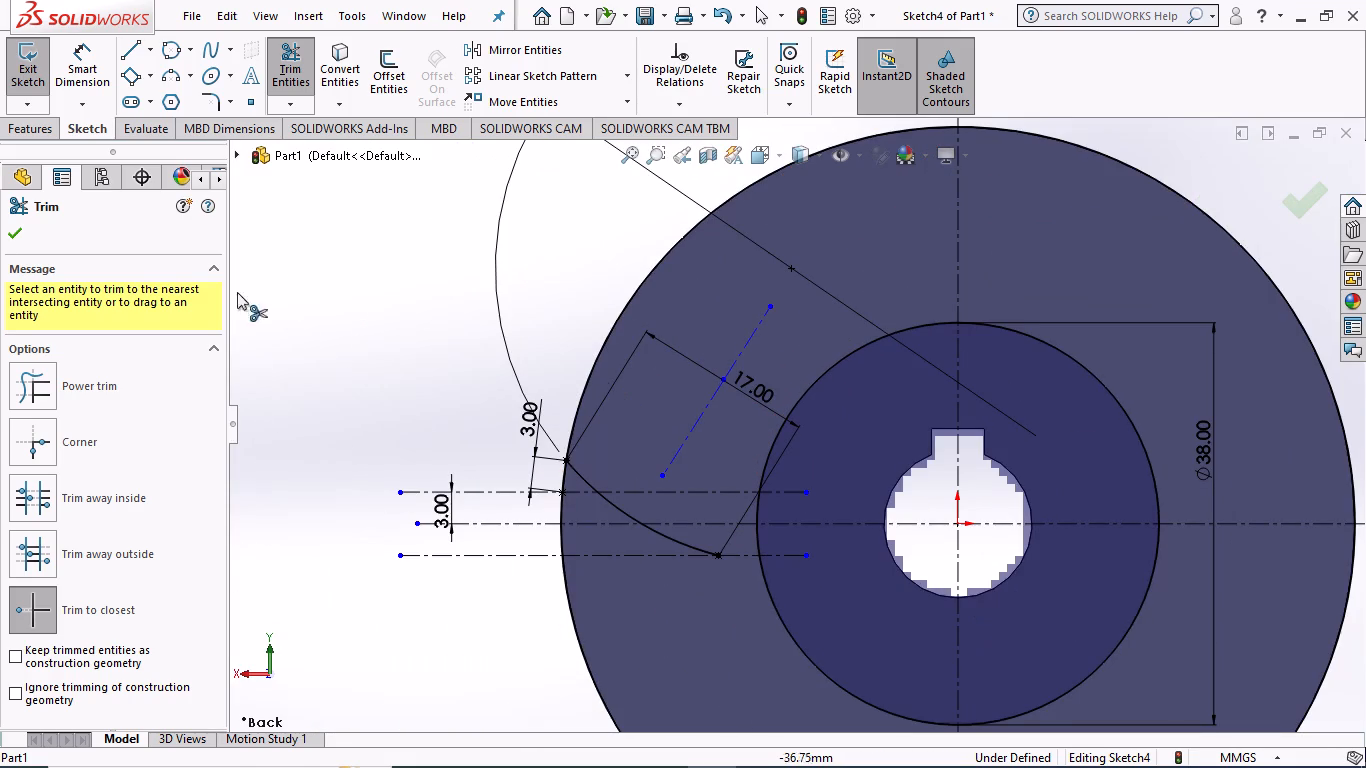
{"action": "left_click", "coordinate": [14, 228]}
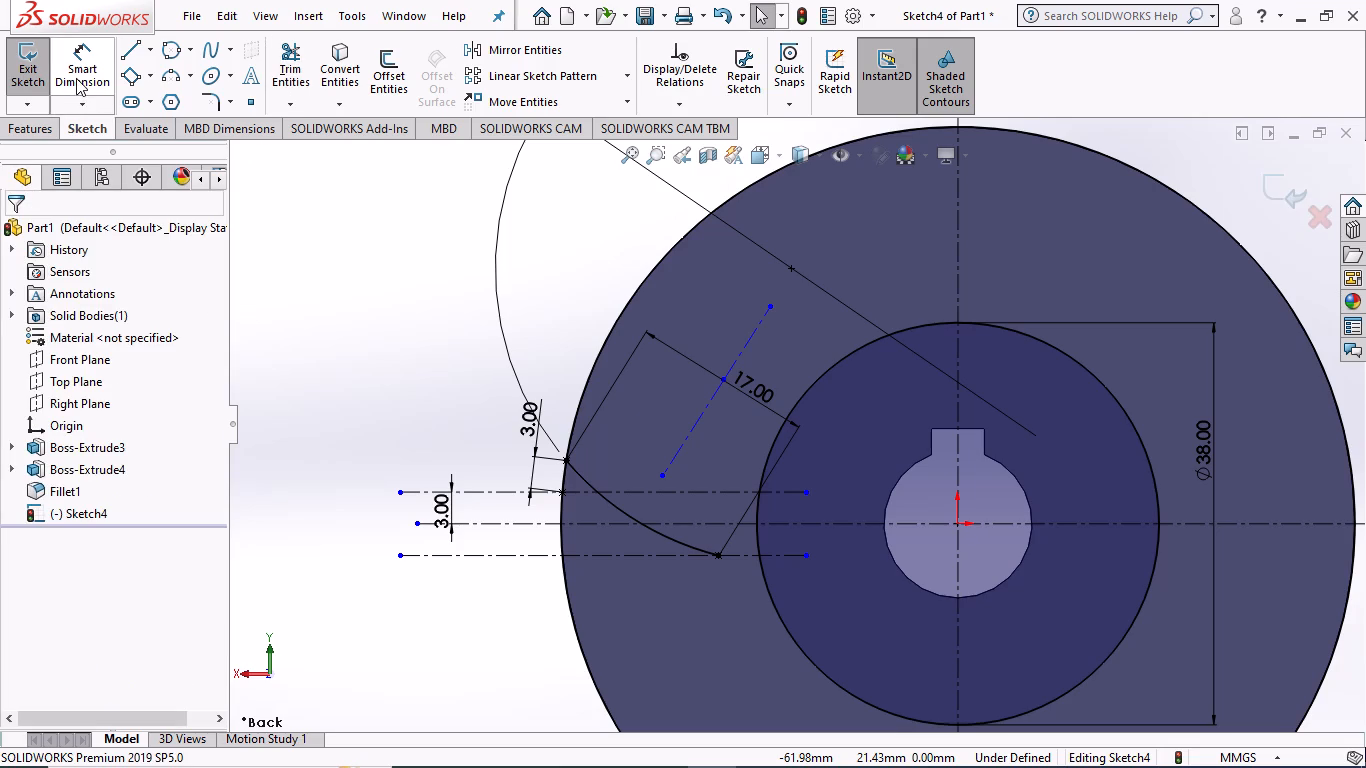
Dimension the angle between the lower slanted centerline and the vertical centerline through the origin.
{"action": "left_click", "coordinate": [76, 78]}
{"action": "left_click", "coordinate": [703, 413]}
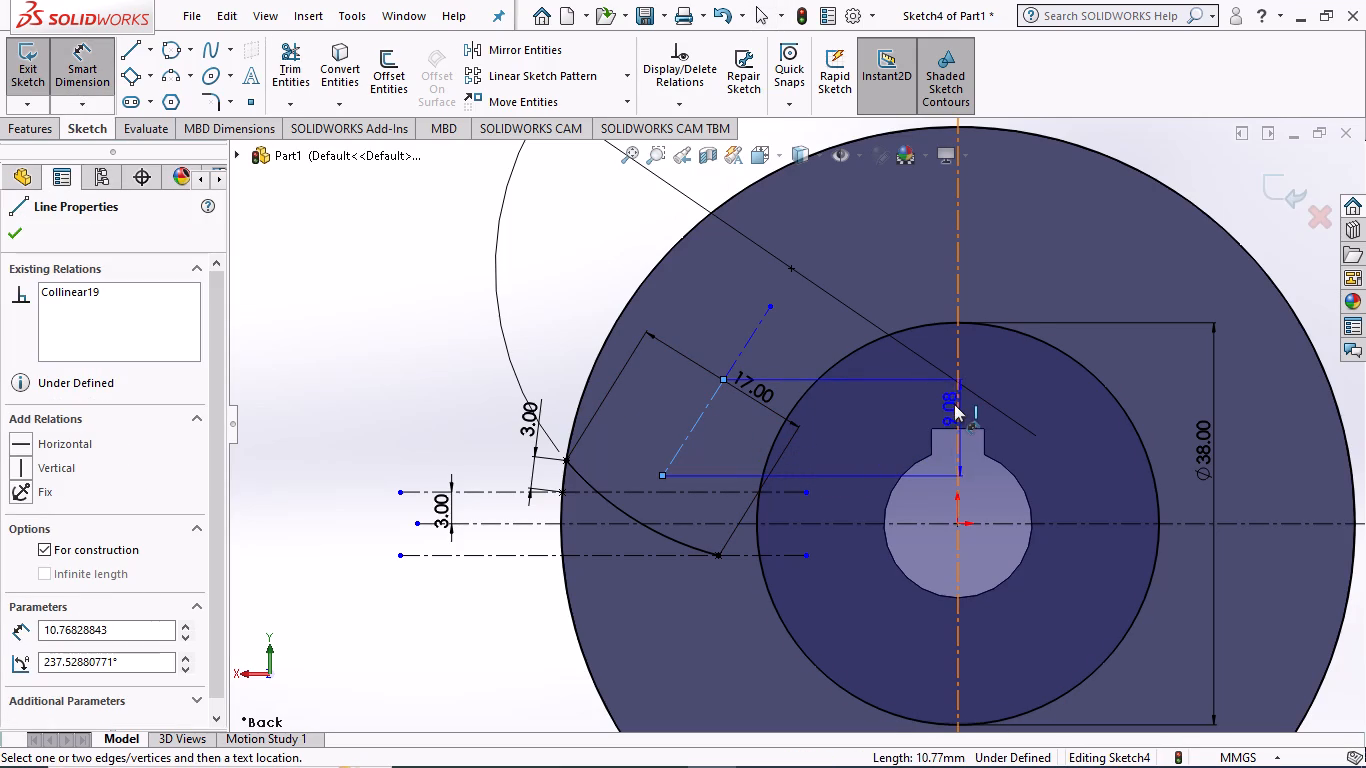
{"action": "left_click", "coordinate": [954, 404]}
{"action": "left_click", "coordinate": [793, 363]}
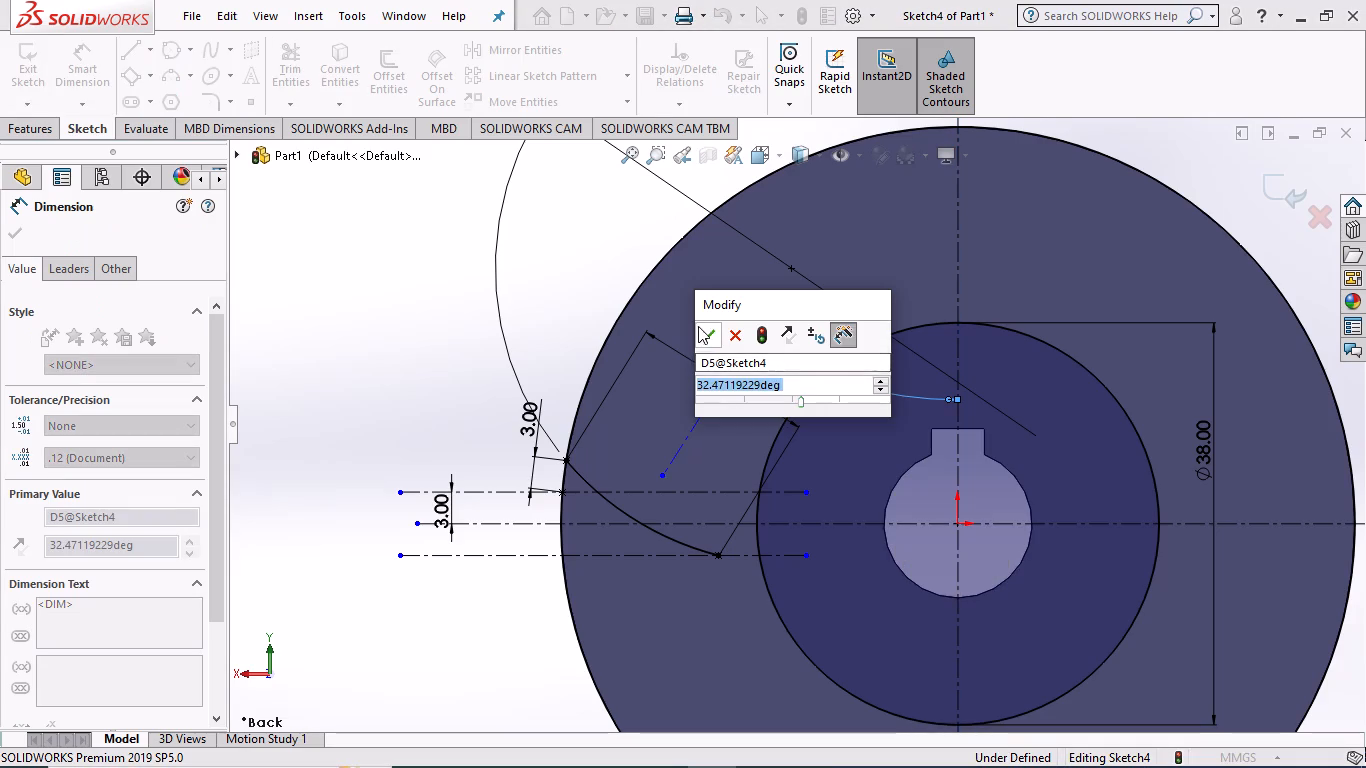
{"action": "left_click", "coordinate": [710, 332]}
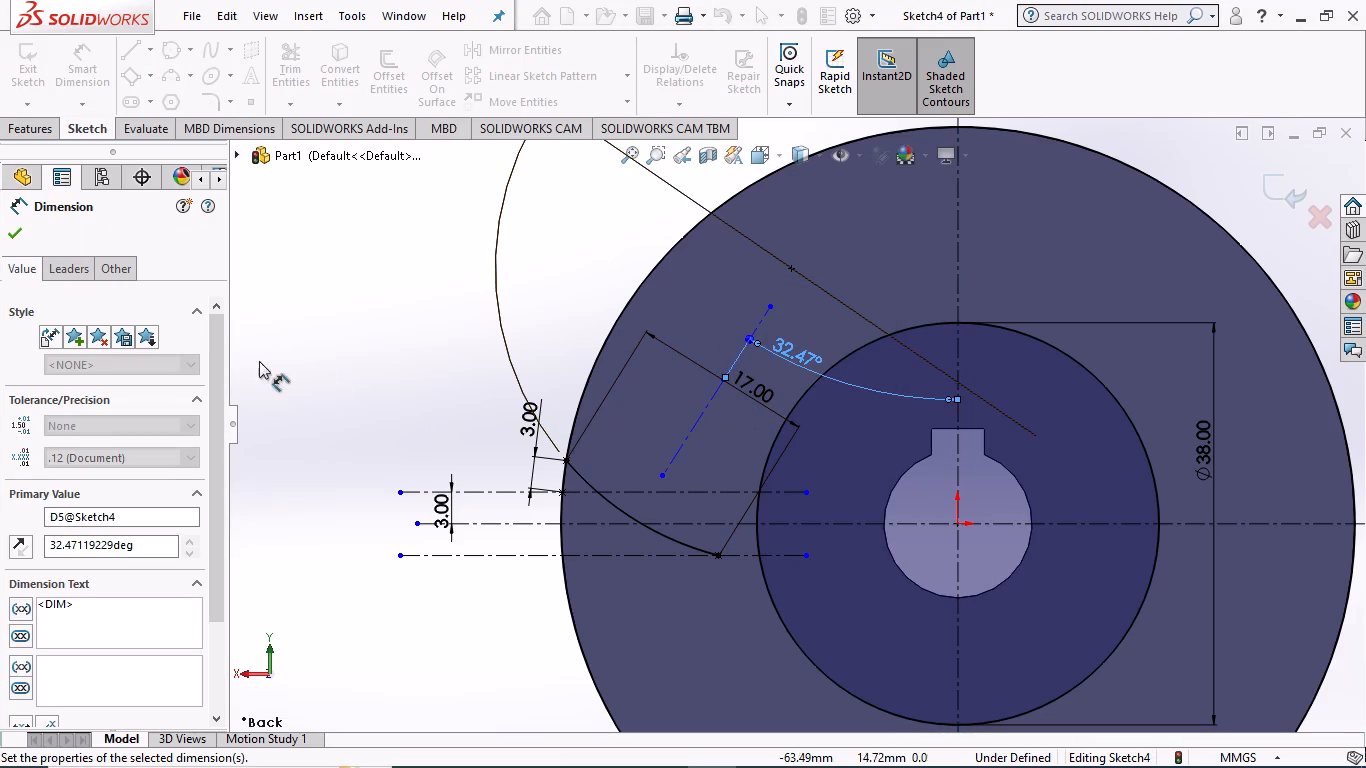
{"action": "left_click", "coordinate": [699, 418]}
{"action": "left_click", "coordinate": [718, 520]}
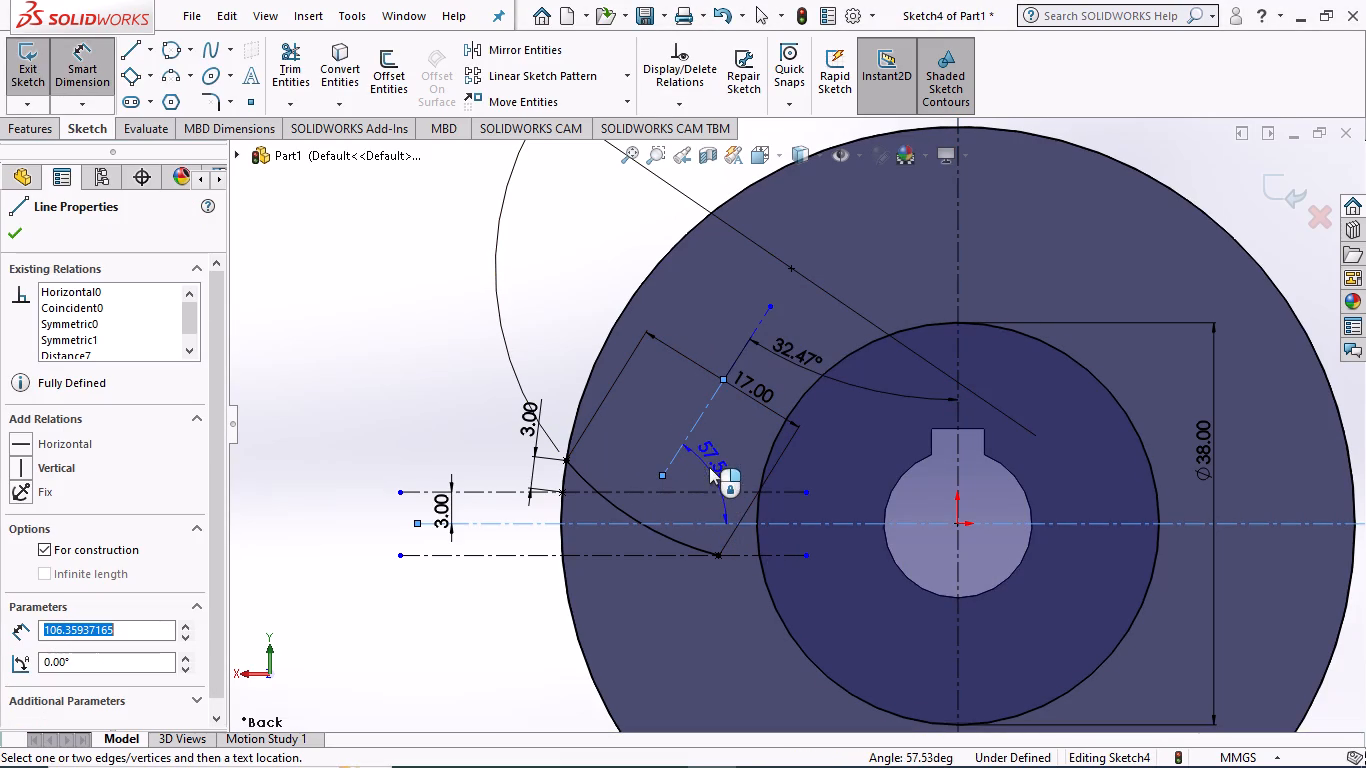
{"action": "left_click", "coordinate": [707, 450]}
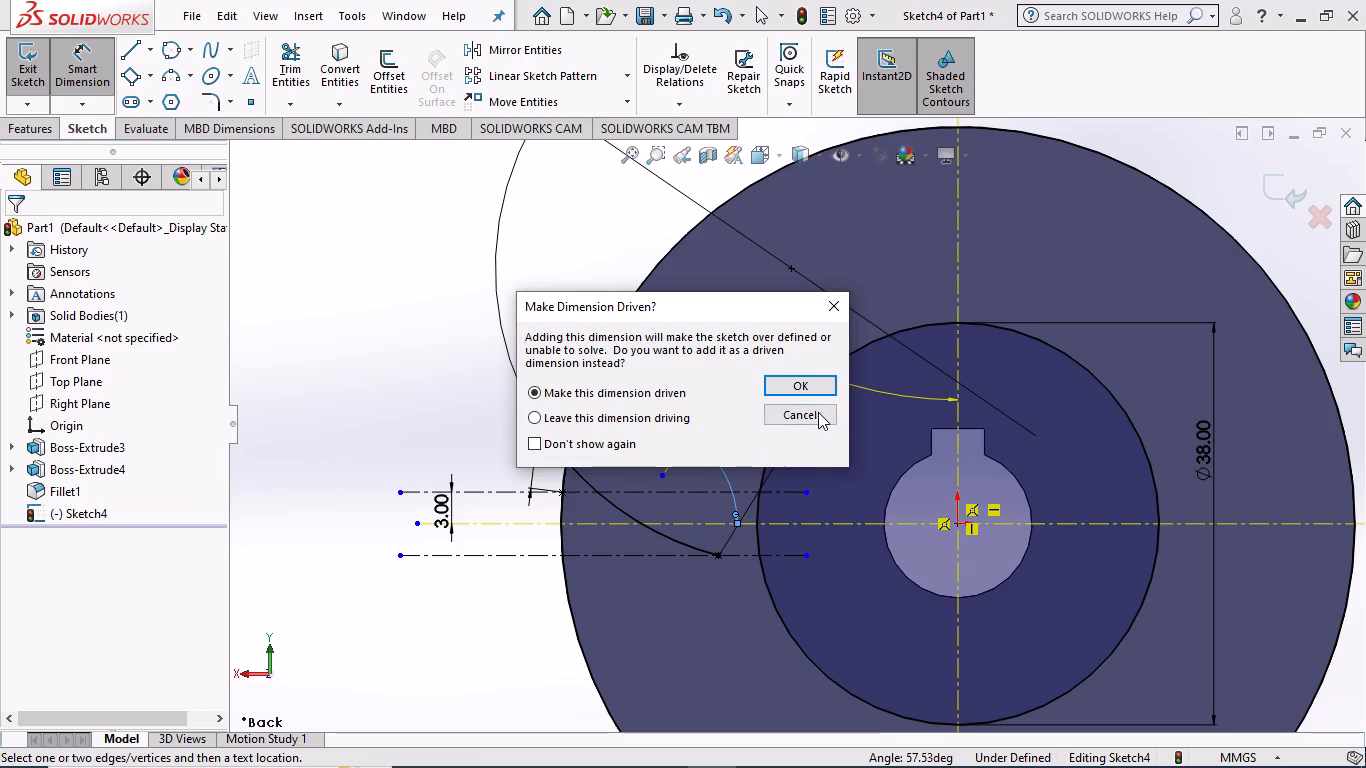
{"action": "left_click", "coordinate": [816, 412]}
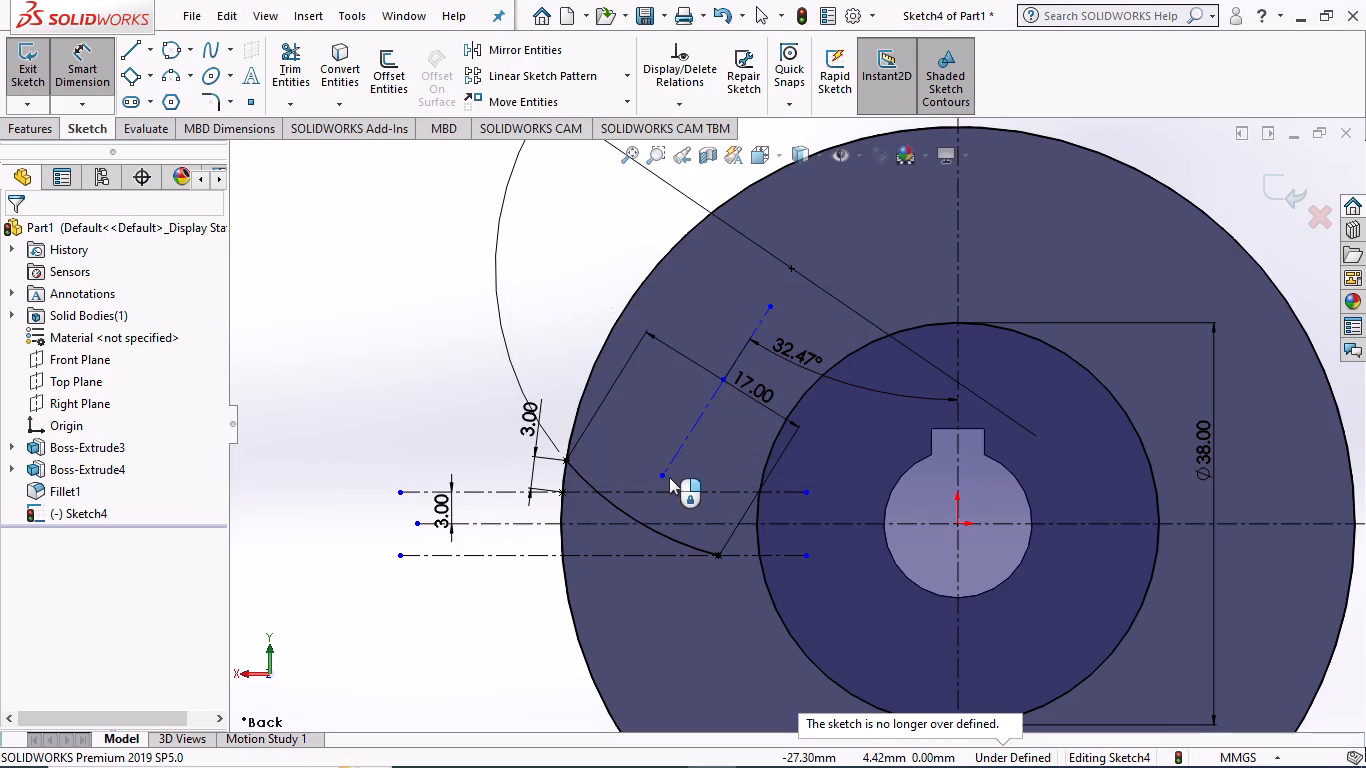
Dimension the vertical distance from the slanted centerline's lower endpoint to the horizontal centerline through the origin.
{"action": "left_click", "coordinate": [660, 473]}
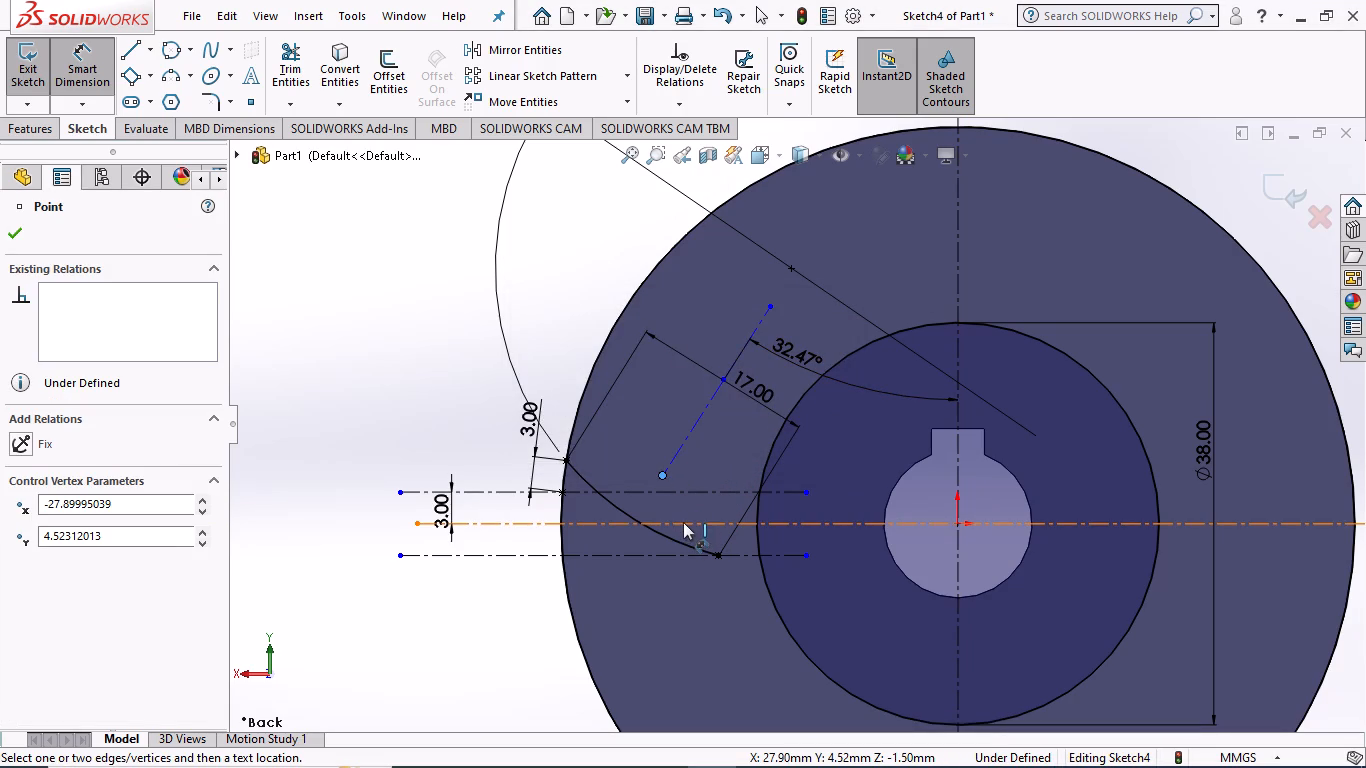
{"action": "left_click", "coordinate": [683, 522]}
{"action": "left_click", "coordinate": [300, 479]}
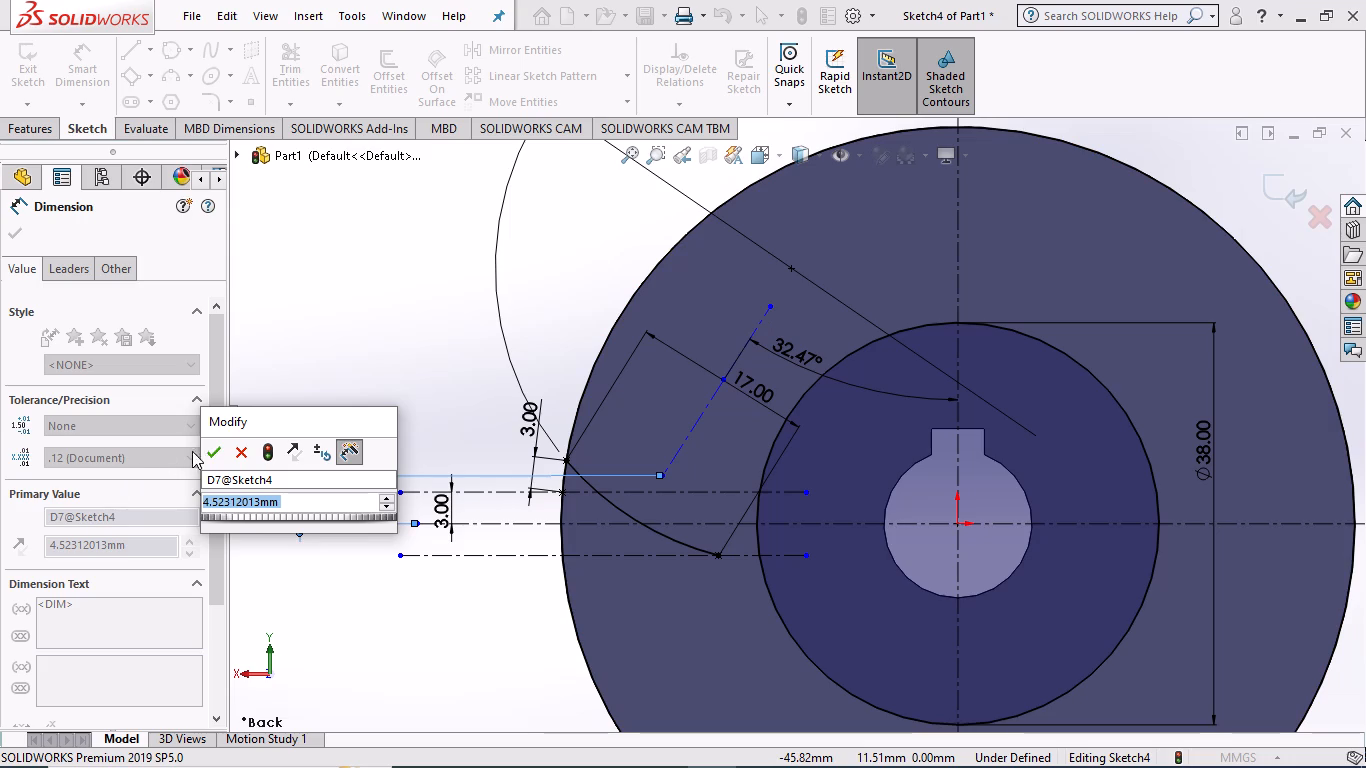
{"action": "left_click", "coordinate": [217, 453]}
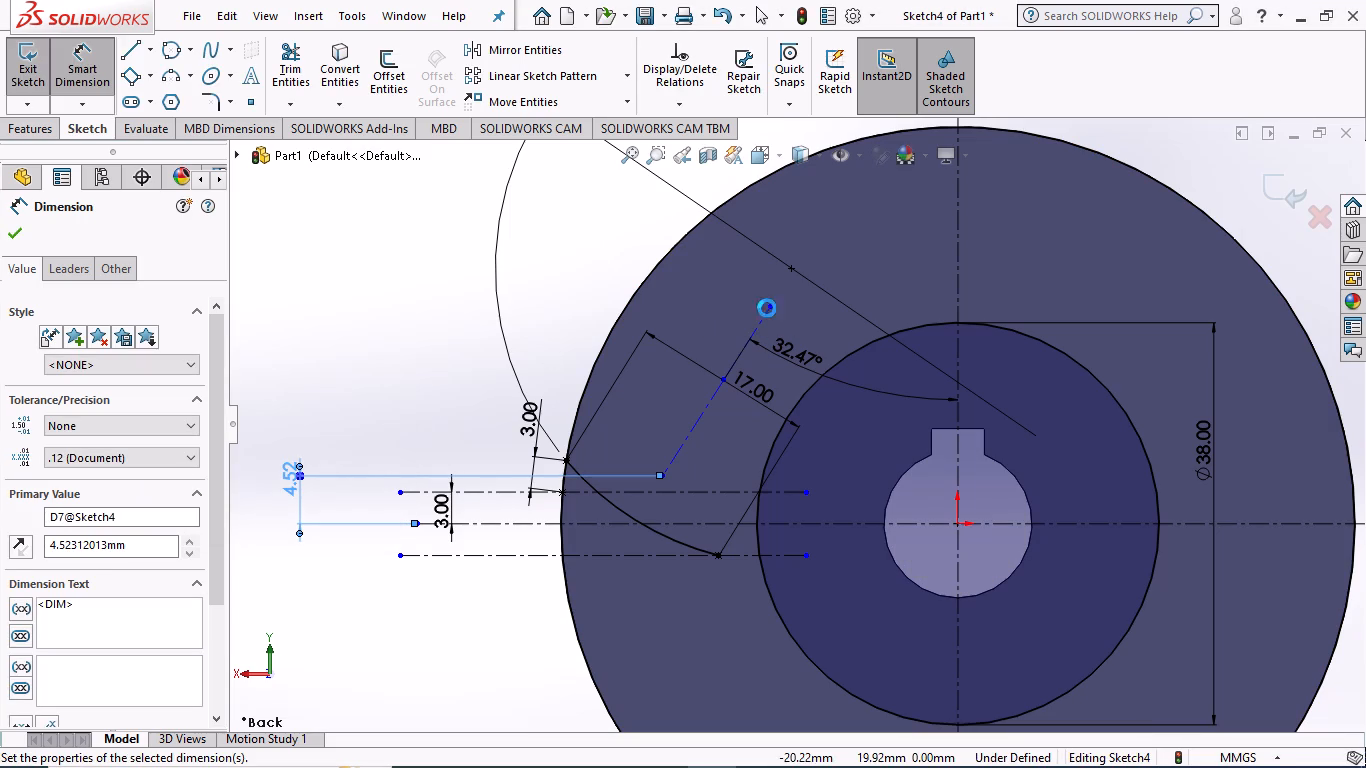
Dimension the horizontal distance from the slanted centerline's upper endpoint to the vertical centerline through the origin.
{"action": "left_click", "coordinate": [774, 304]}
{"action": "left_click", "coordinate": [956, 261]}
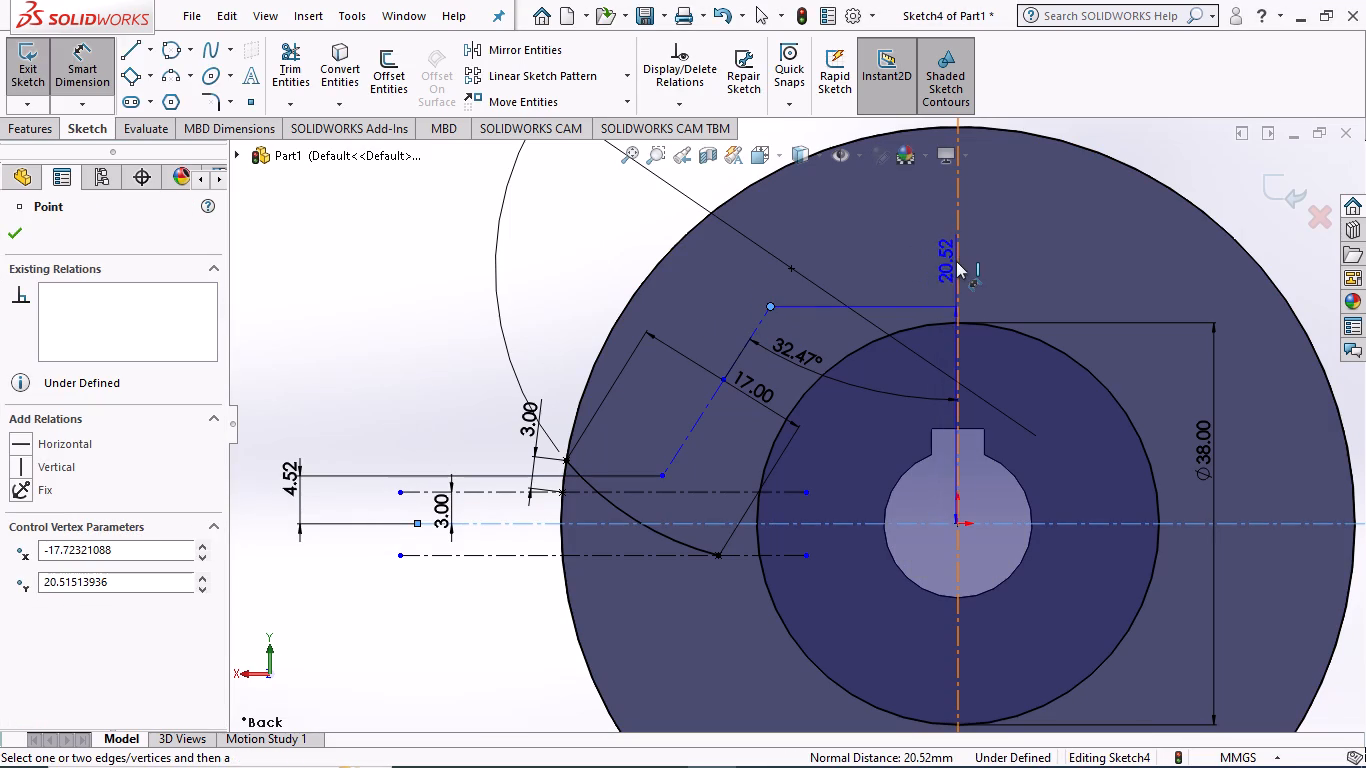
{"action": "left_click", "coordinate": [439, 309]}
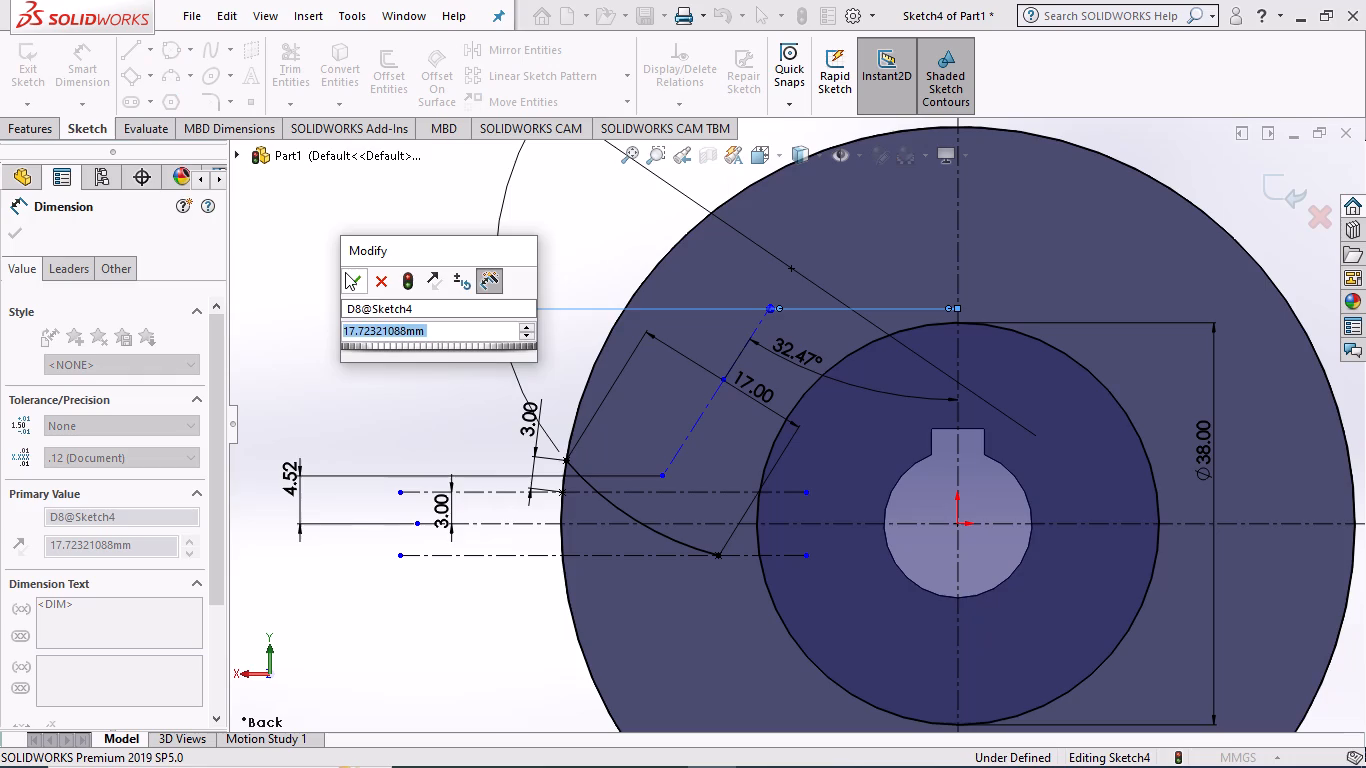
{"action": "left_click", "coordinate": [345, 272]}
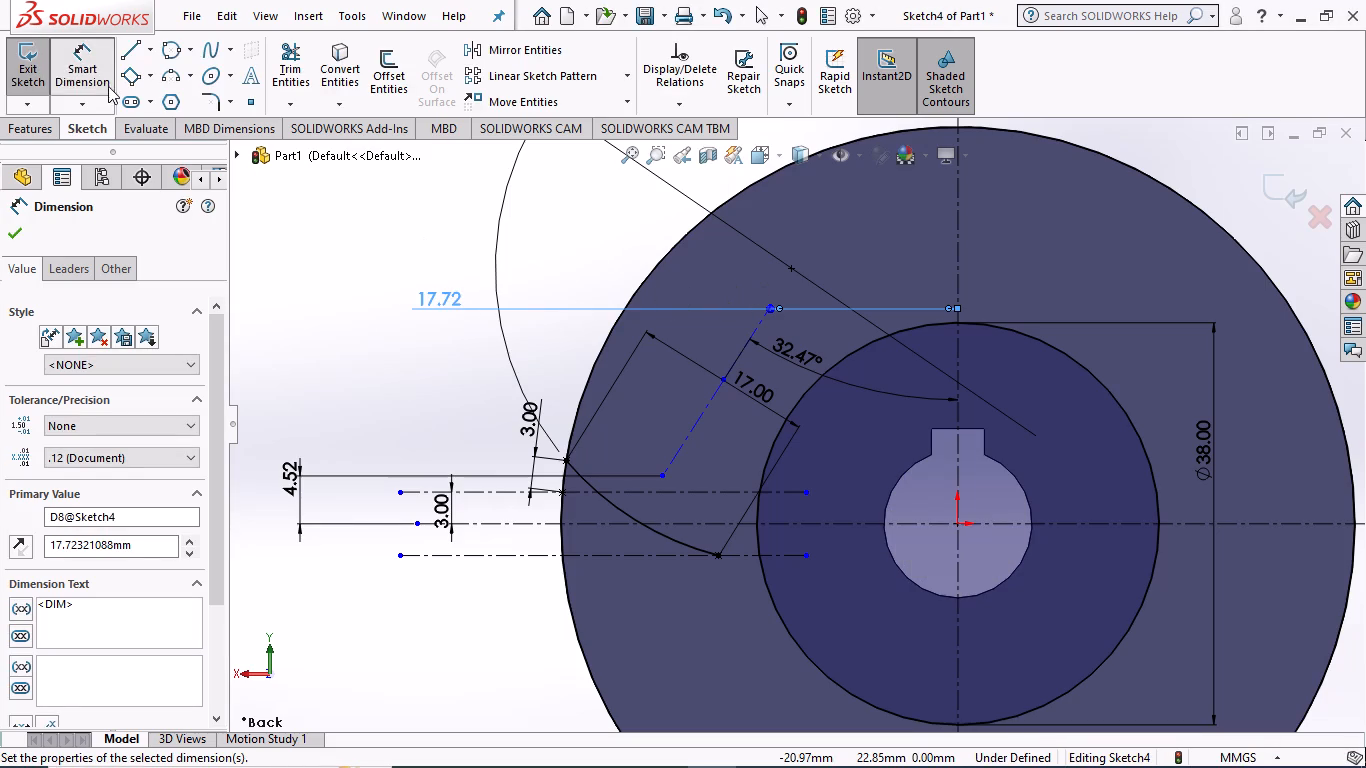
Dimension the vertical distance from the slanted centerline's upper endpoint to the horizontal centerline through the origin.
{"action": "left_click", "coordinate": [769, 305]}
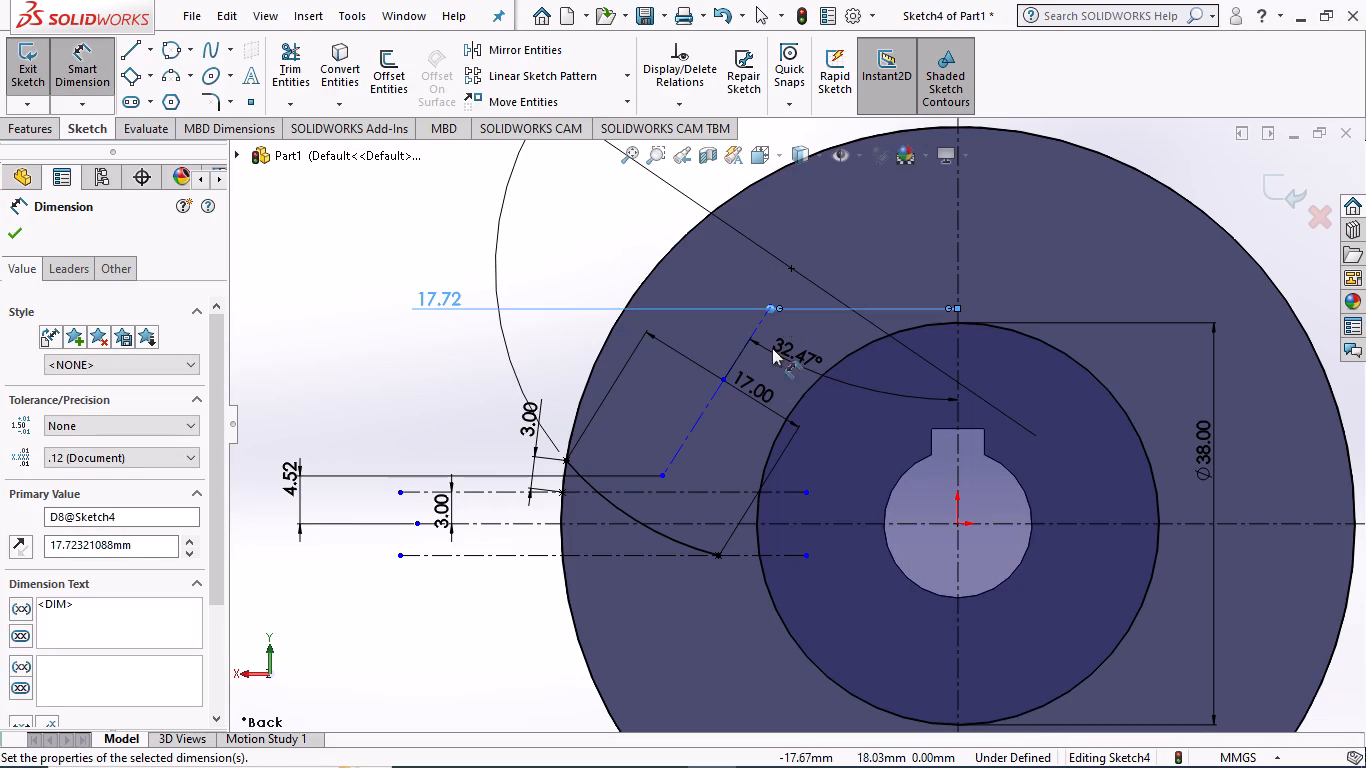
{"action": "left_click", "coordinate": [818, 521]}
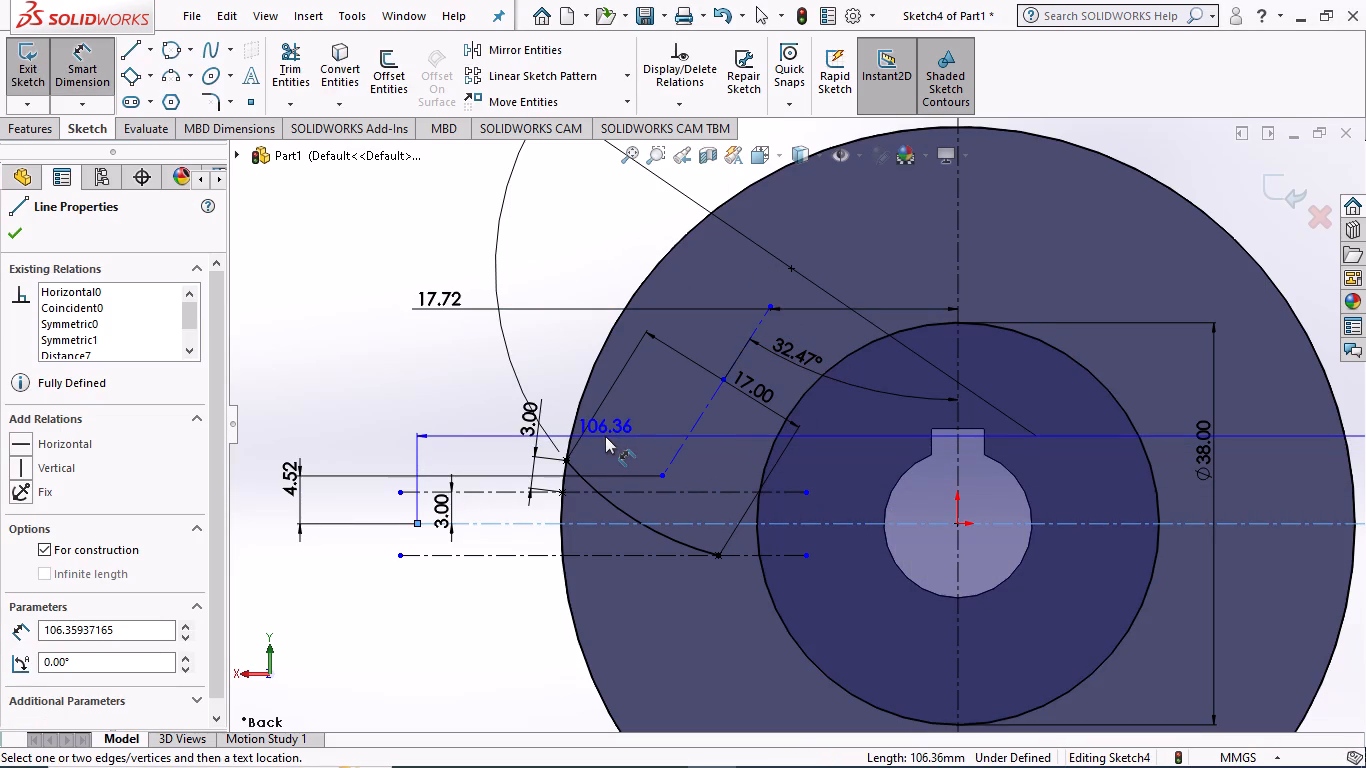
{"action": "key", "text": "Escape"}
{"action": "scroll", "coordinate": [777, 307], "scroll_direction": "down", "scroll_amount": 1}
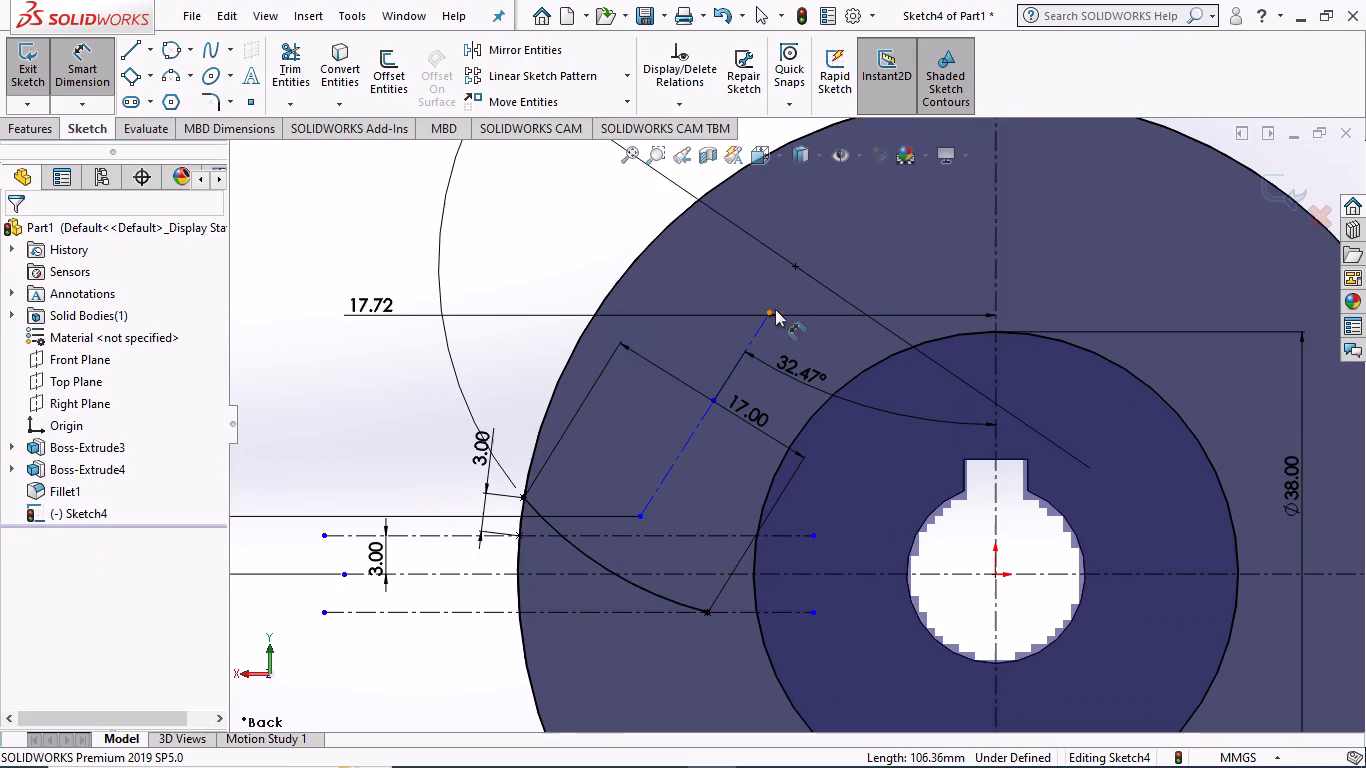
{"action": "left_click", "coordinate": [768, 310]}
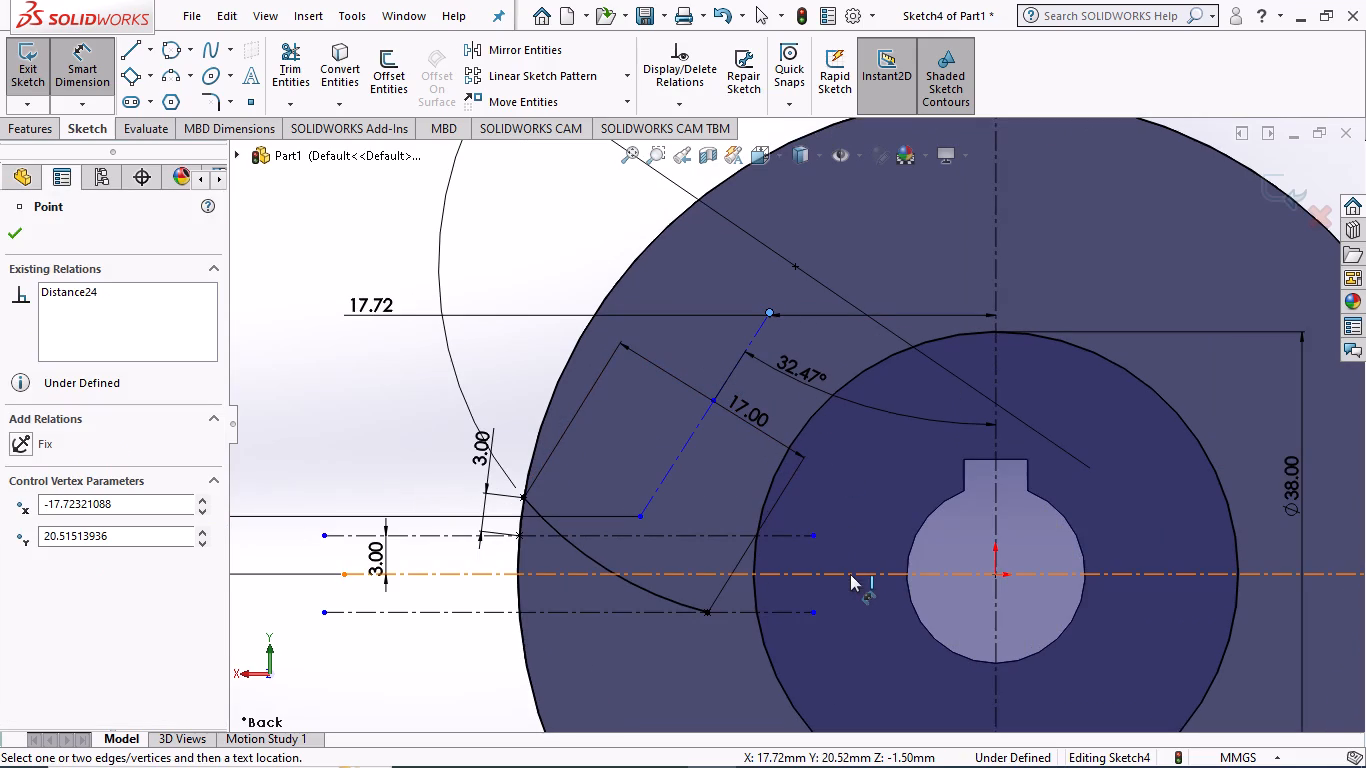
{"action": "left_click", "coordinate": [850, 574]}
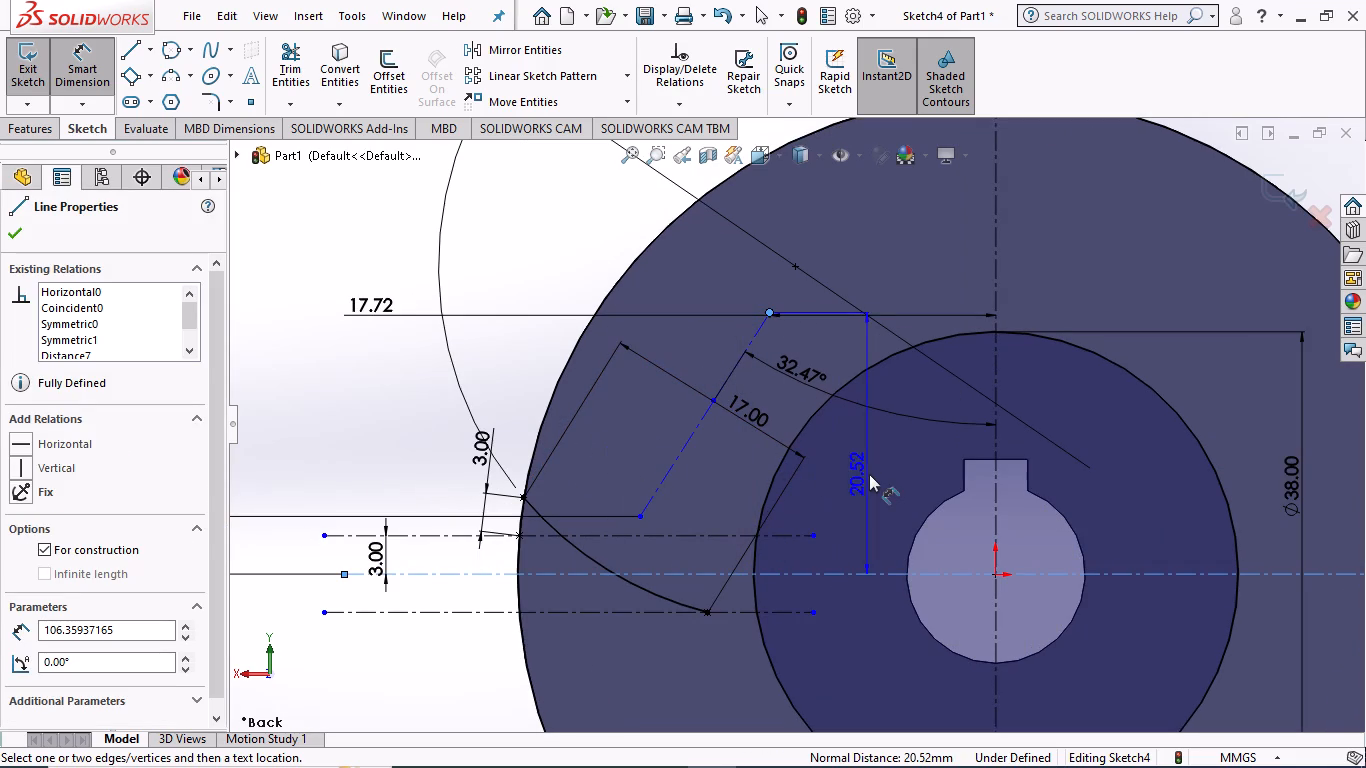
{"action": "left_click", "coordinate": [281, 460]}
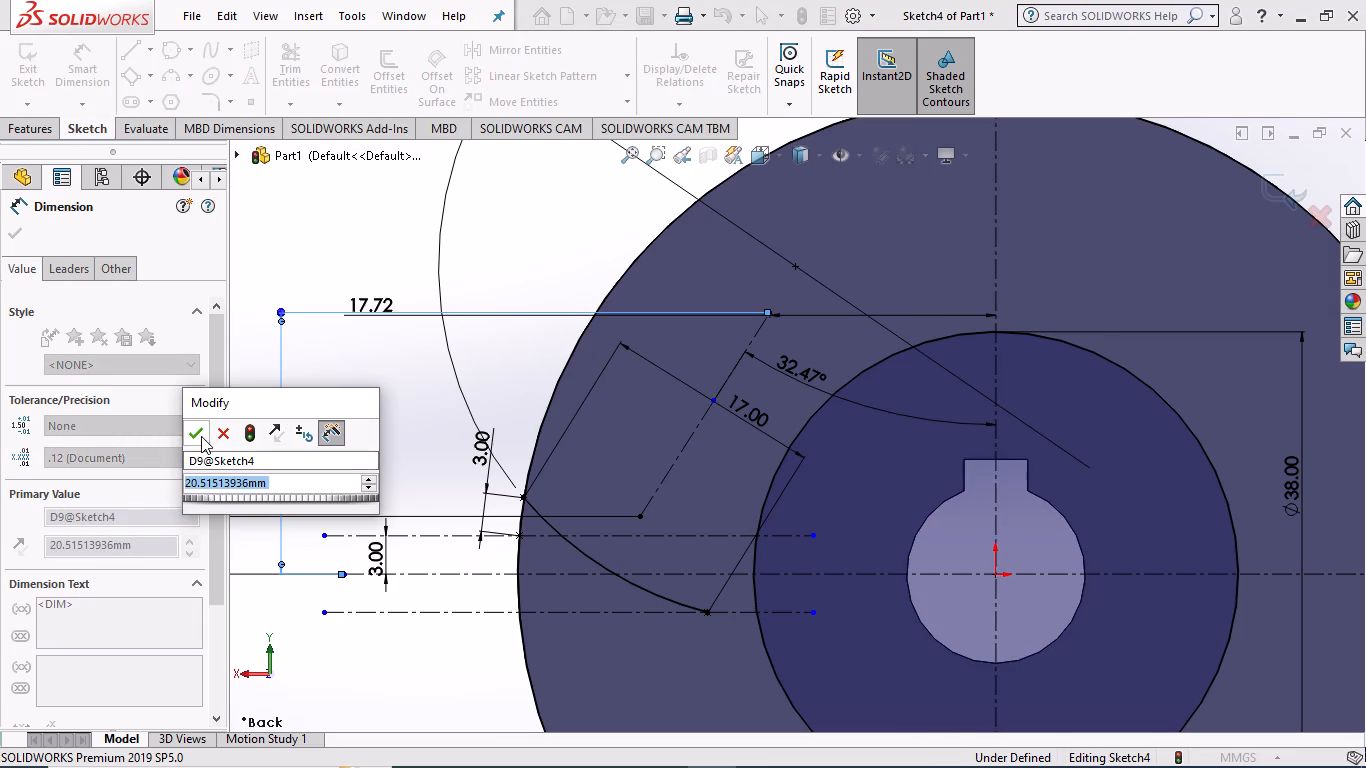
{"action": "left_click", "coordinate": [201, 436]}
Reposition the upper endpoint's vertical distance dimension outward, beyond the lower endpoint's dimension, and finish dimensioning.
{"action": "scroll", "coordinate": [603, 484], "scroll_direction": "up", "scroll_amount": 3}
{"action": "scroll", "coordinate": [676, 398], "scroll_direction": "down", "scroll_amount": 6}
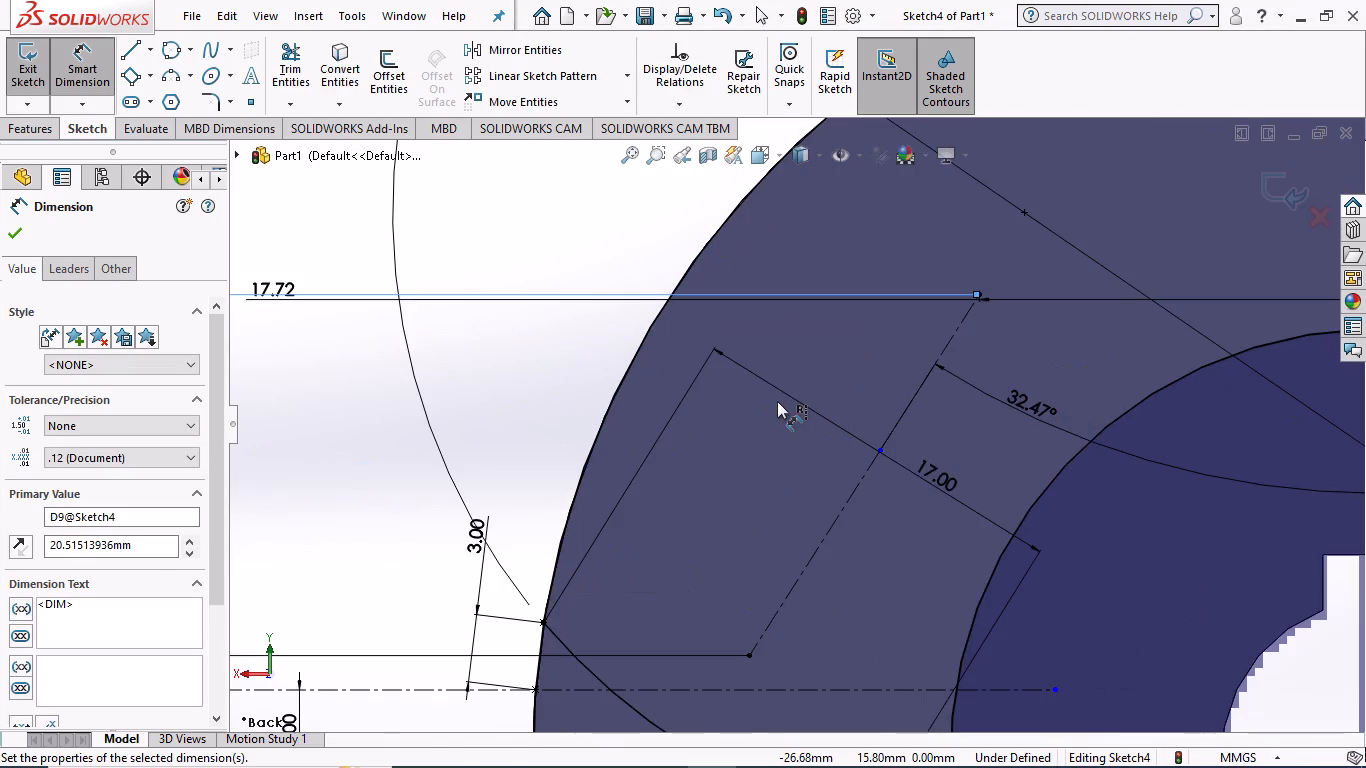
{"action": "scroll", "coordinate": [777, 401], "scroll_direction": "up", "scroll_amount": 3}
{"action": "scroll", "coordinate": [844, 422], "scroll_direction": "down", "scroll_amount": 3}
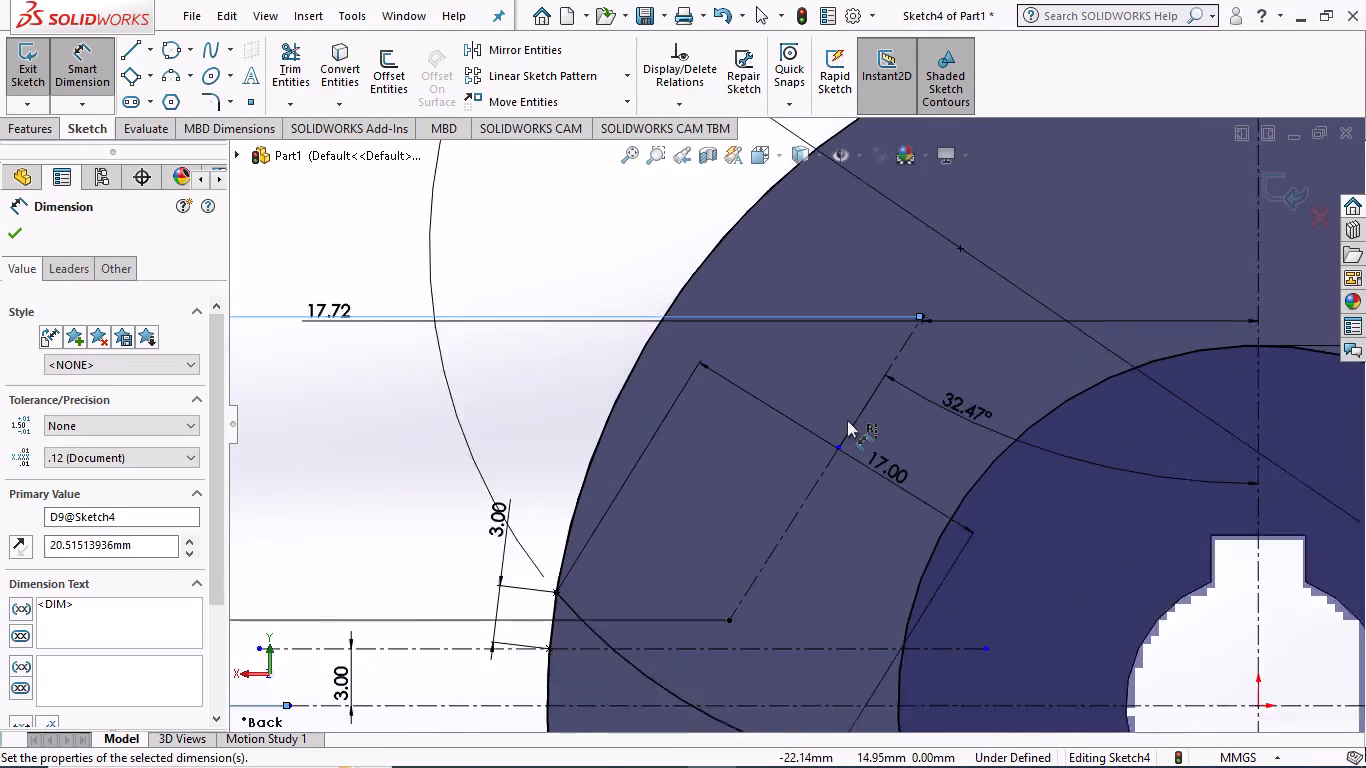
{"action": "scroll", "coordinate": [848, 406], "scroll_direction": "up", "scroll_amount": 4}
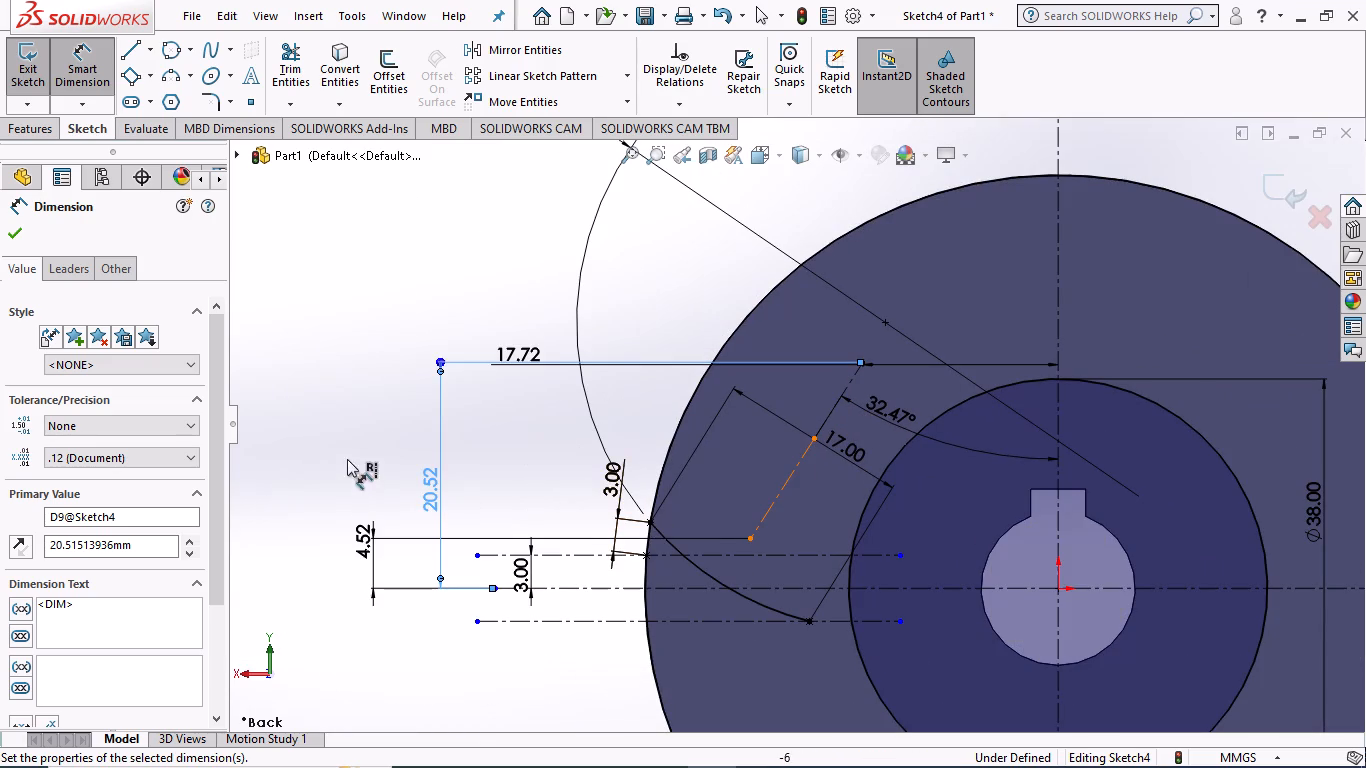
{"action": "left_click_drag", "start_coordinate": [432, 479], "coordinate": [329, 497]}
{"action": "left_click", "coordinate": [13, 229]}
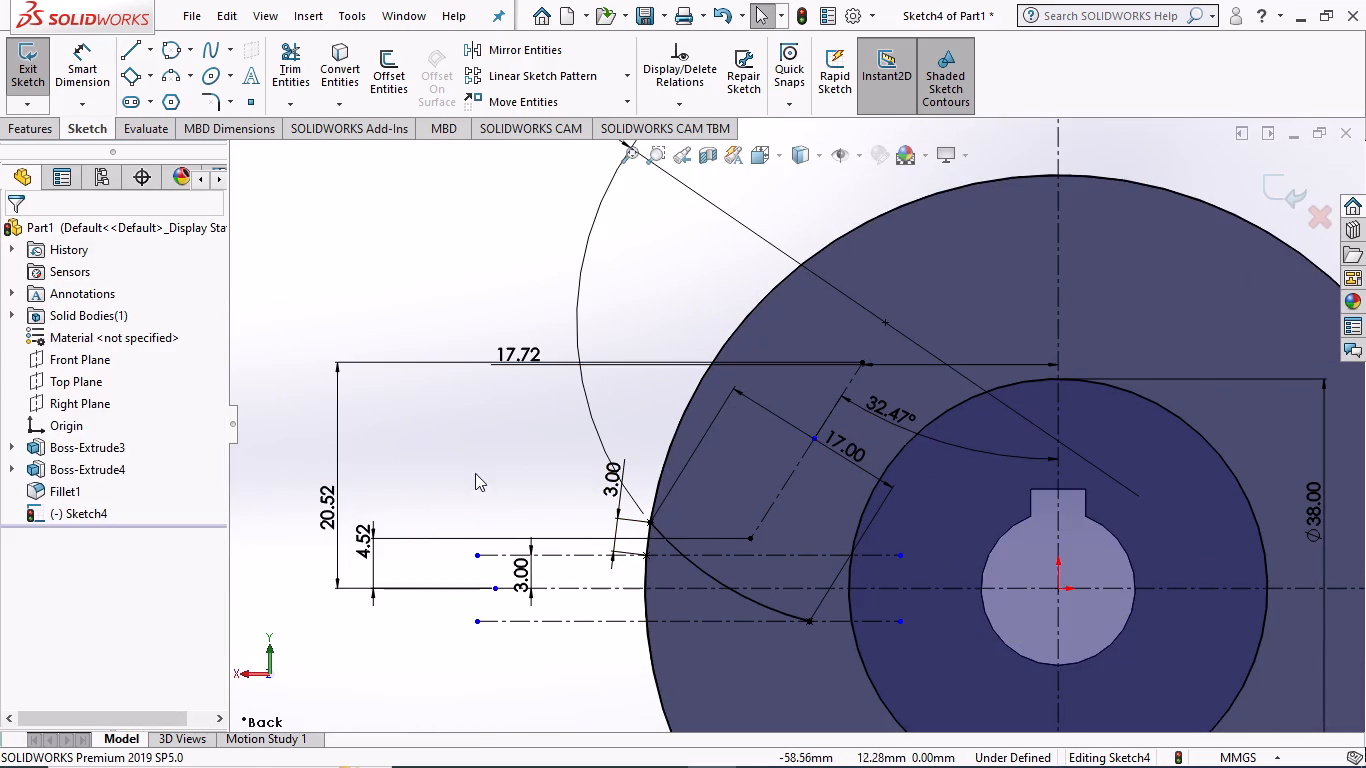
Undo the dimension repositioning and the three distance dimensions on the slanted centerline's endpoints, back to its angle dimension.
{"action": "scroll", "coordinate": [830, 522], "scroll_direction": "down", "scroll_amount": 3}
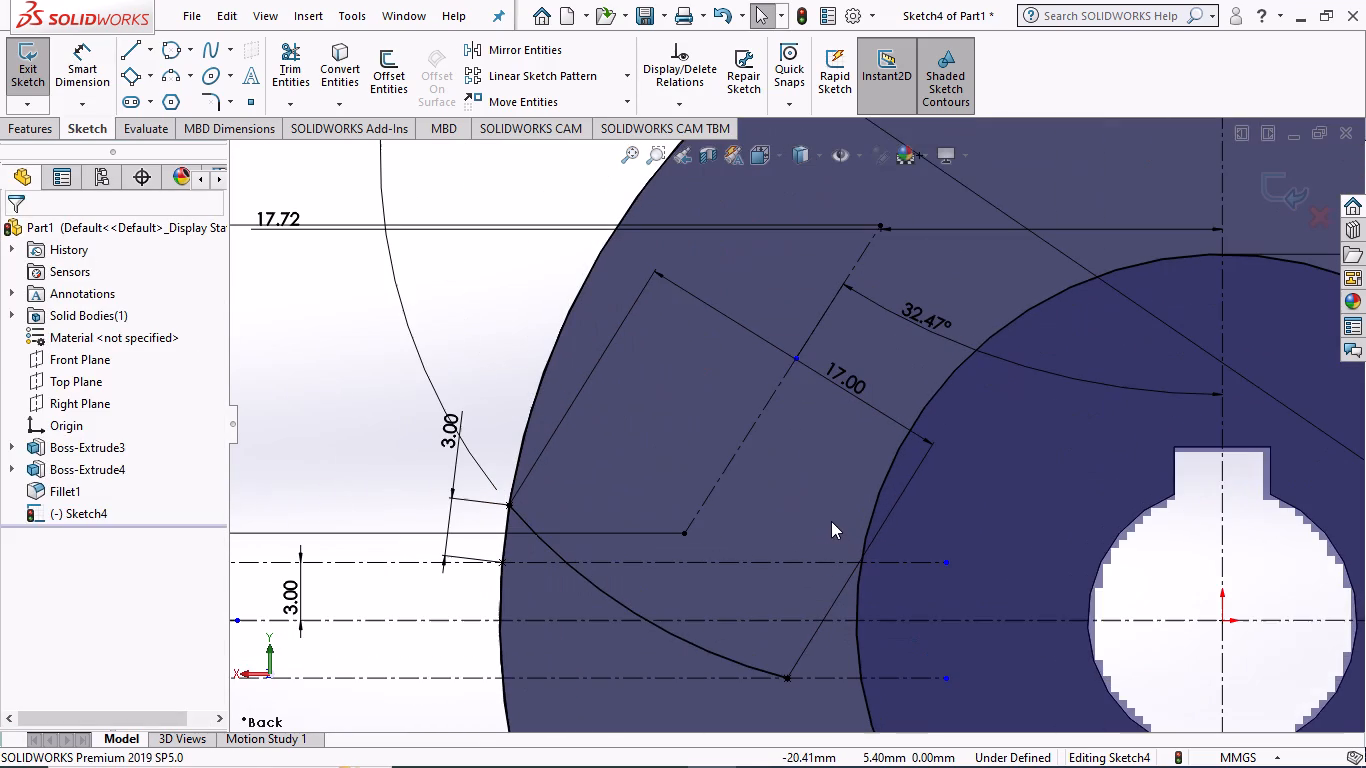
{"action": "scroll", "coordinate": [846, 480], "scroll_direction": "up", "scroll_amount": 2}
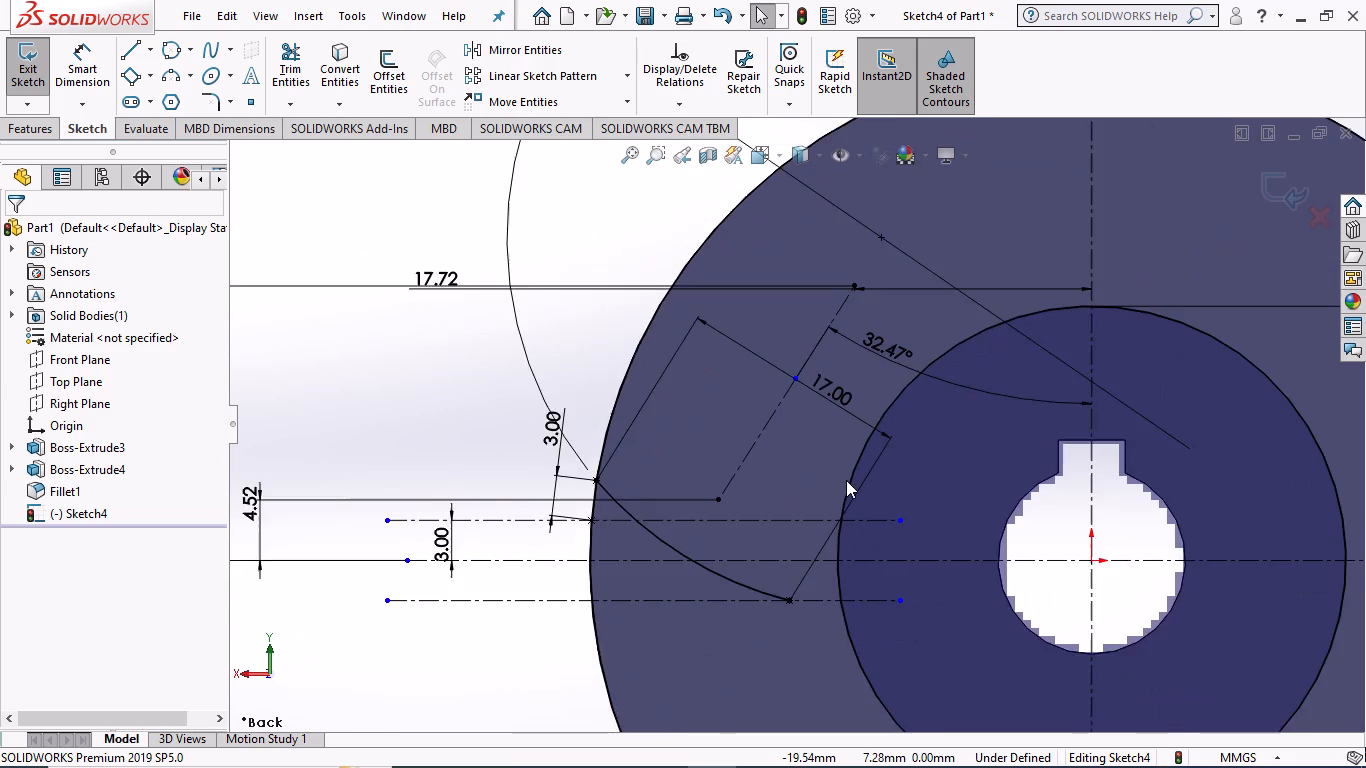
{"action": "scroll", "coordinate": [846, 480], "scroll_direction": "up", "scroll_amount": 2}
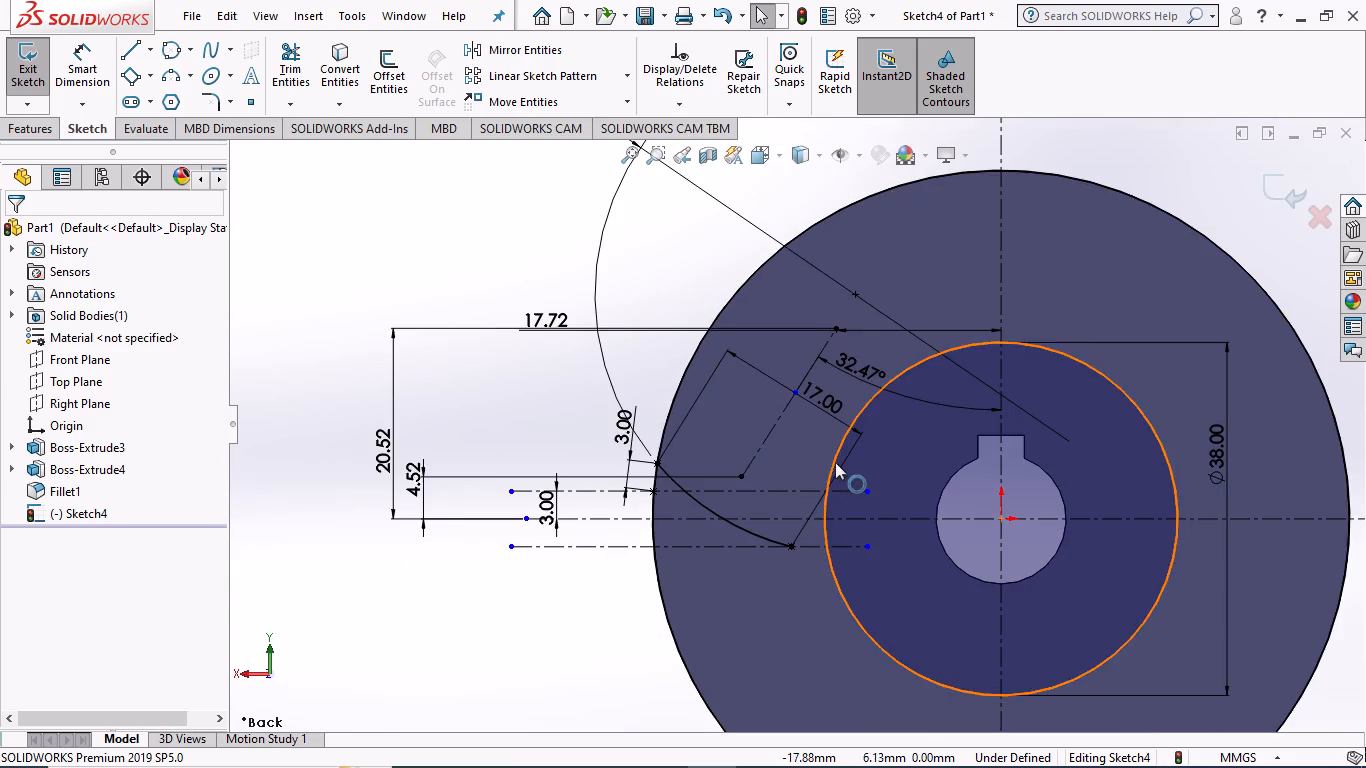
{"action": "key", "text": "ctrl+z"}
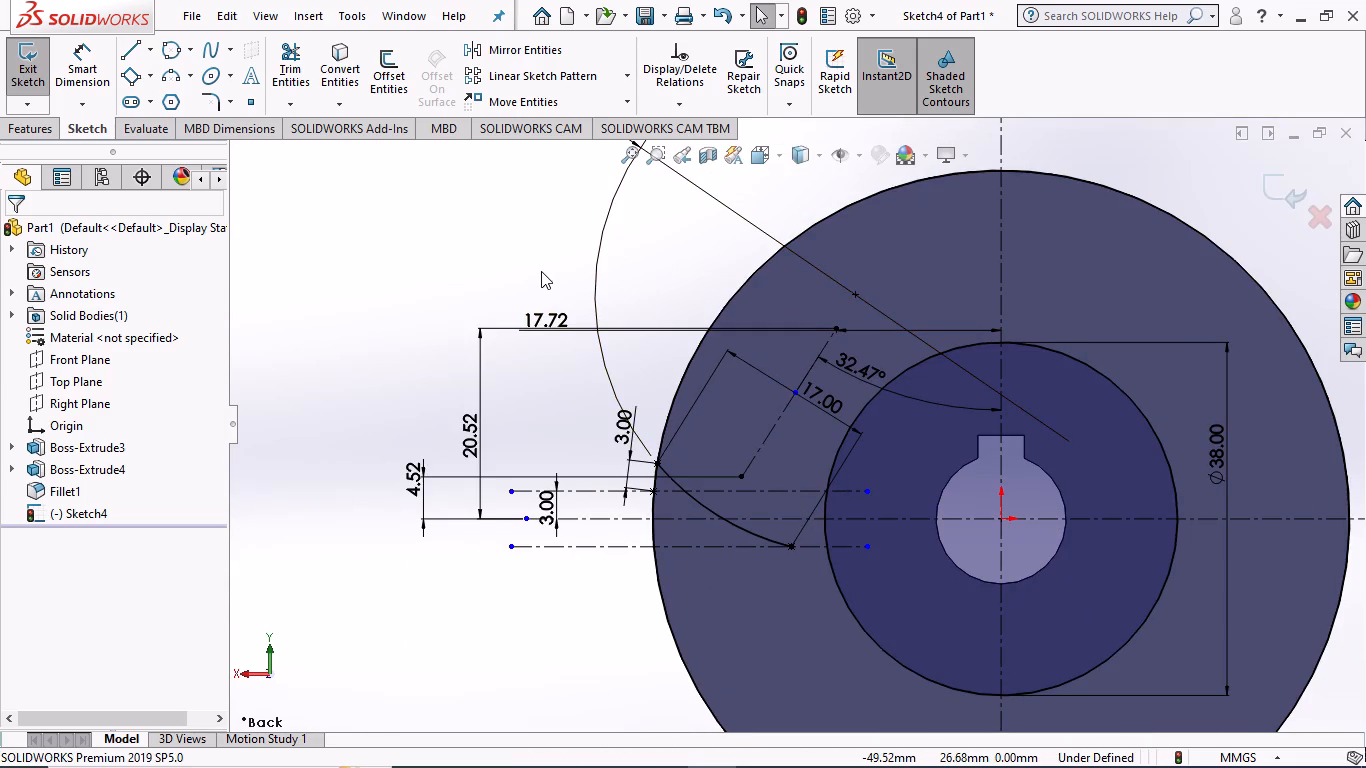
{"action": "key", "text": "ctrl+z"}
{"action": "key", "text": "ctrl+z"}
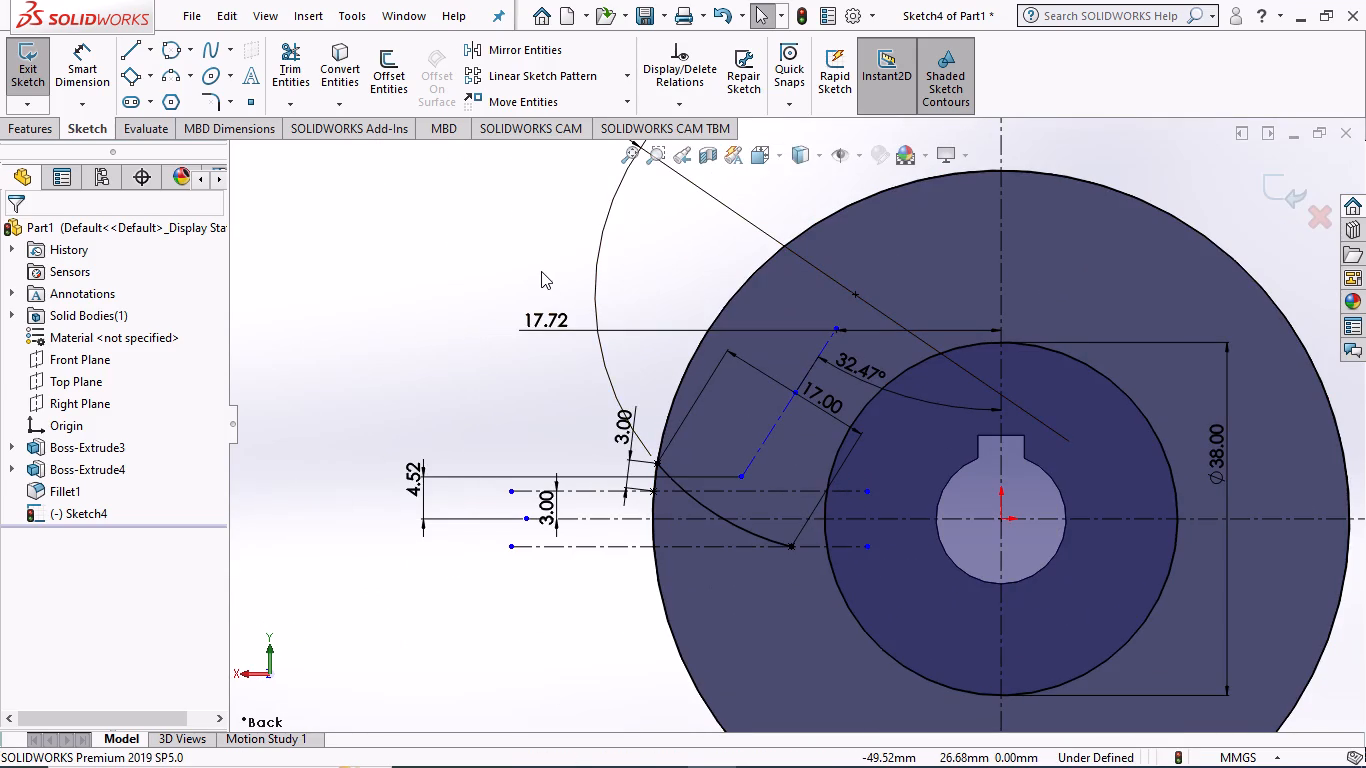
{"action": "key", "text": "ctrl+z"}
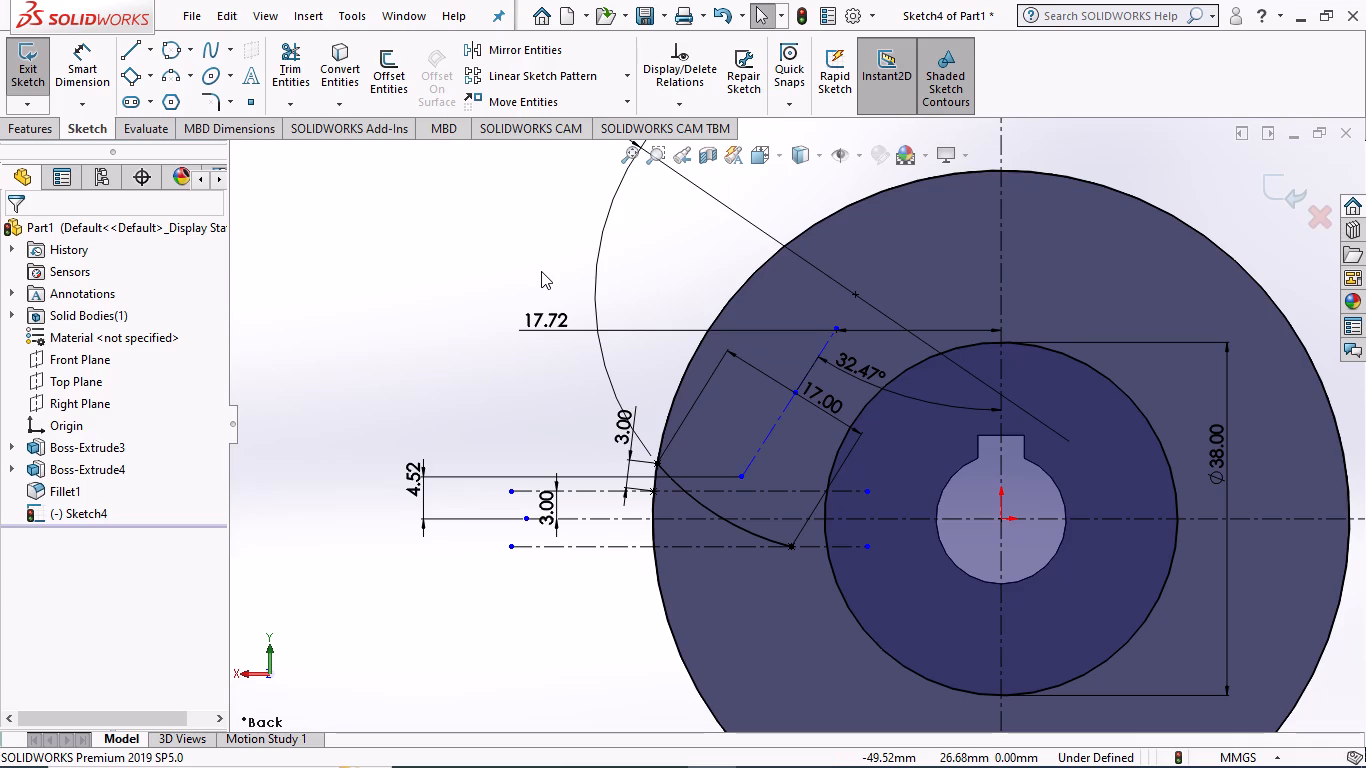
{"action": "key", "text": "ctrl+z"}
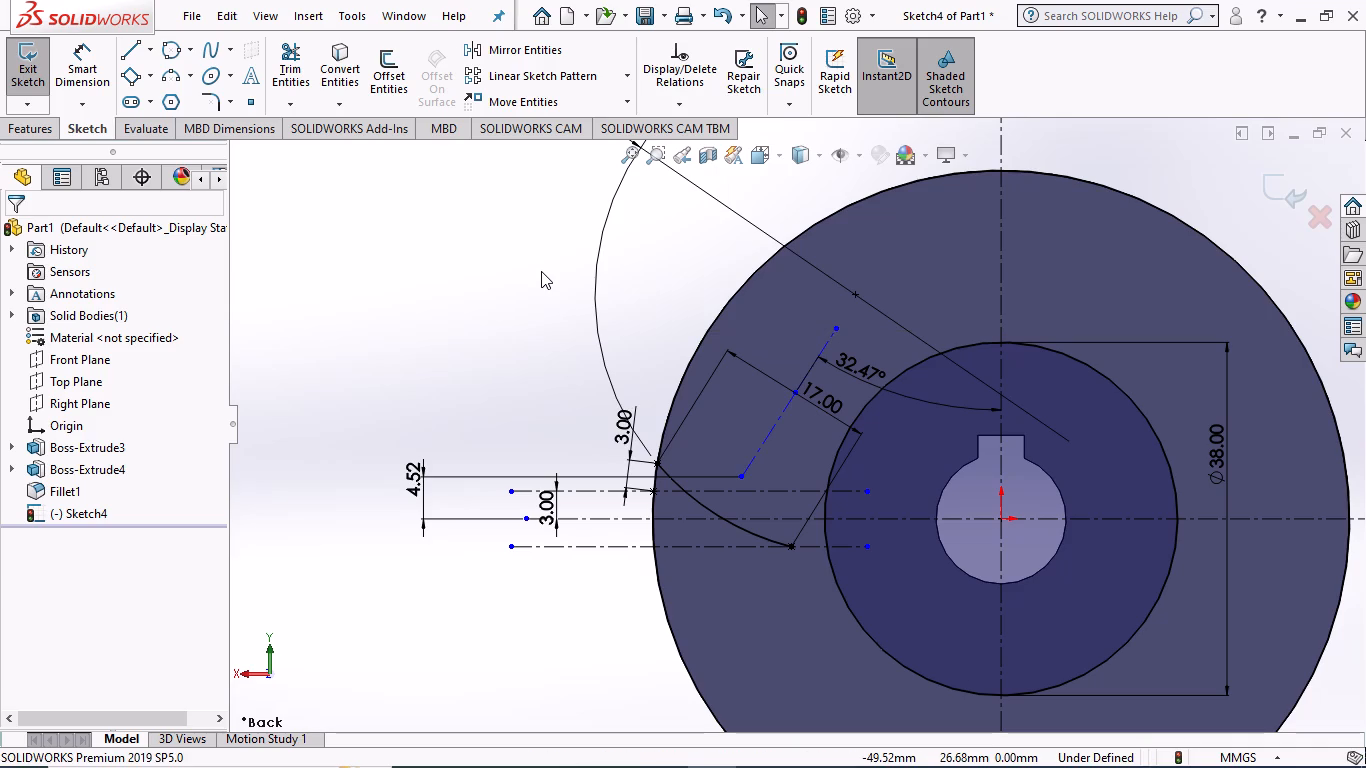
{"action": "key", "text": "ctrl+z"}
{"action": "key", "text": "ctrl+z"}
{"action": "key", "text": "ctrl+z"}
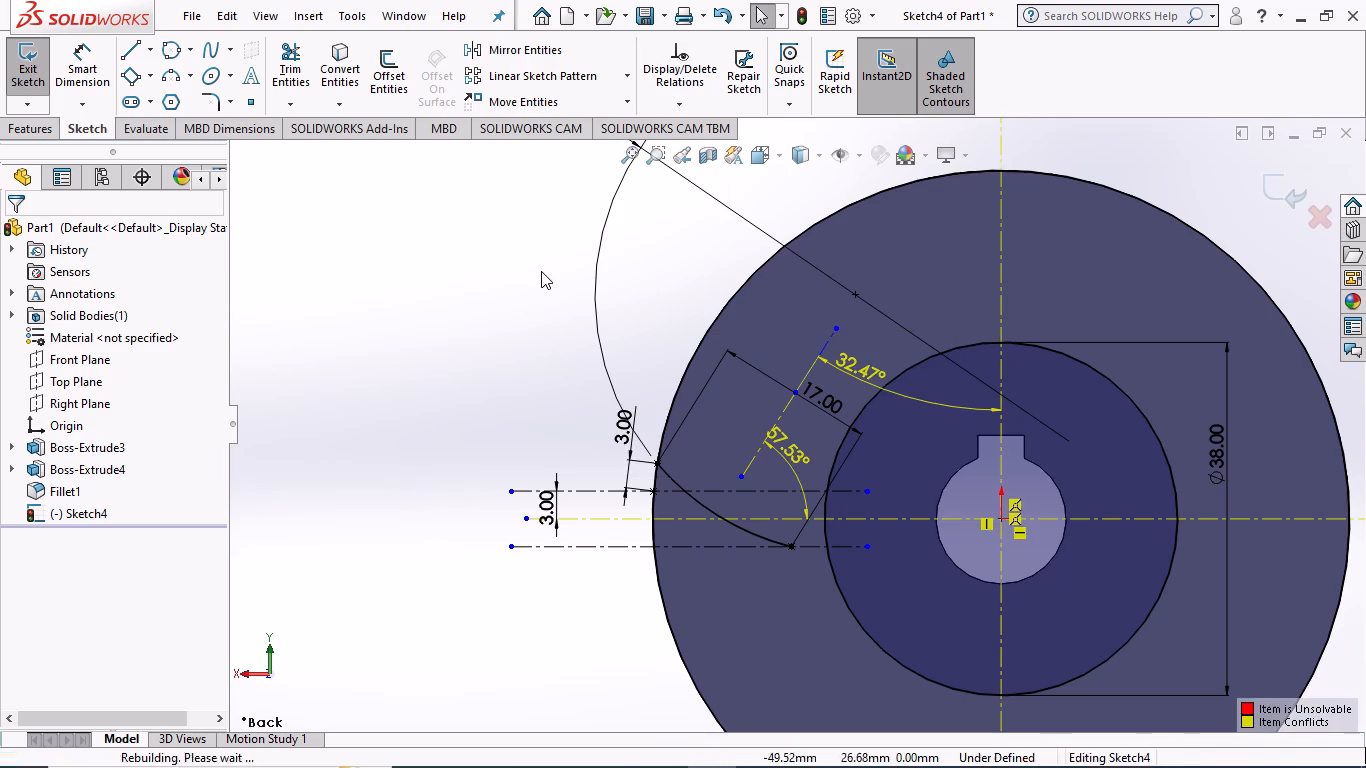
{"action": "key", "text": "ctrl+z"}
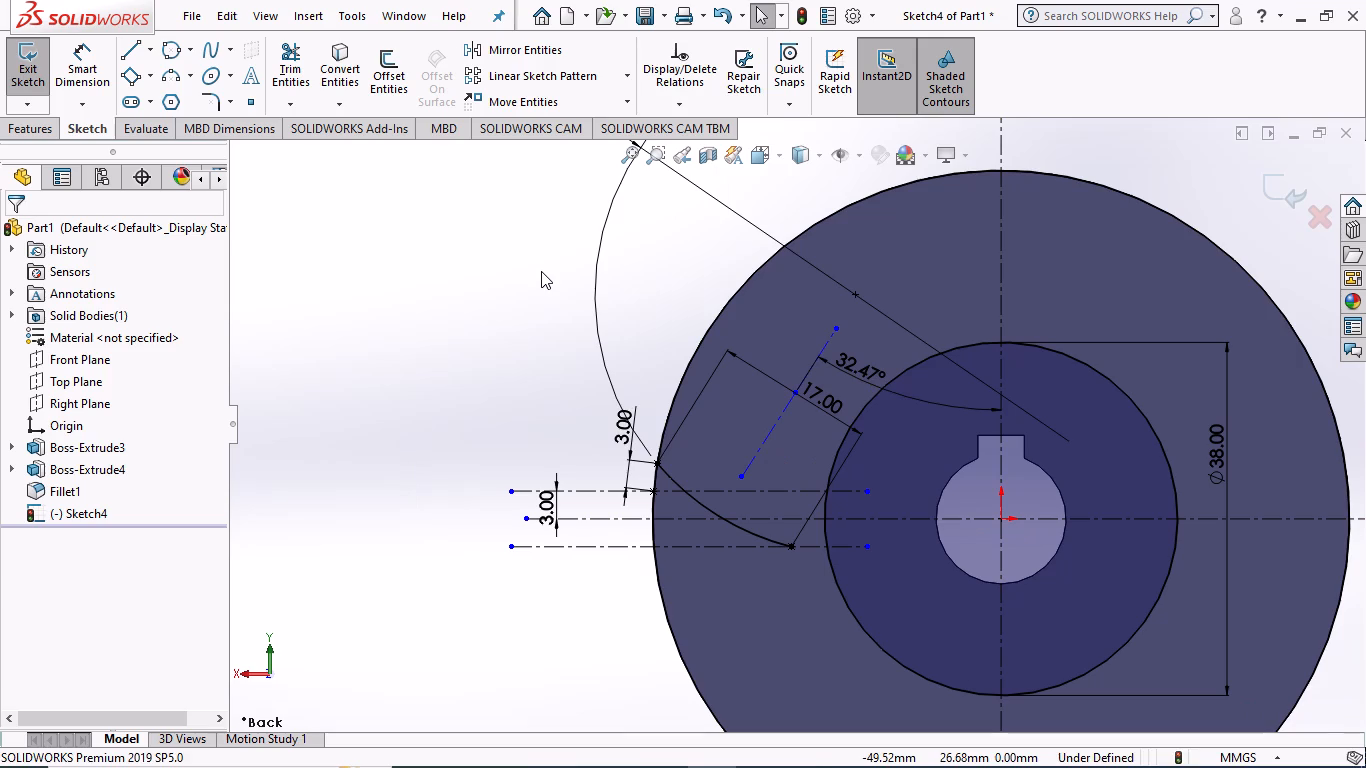
Undo the slanted centerline's angle dimension and the trimming of the slanted 17 mm line.
{"action": "key", "text": "ctrl+z"}
{"action": "key", "text": "ctrl+z"}
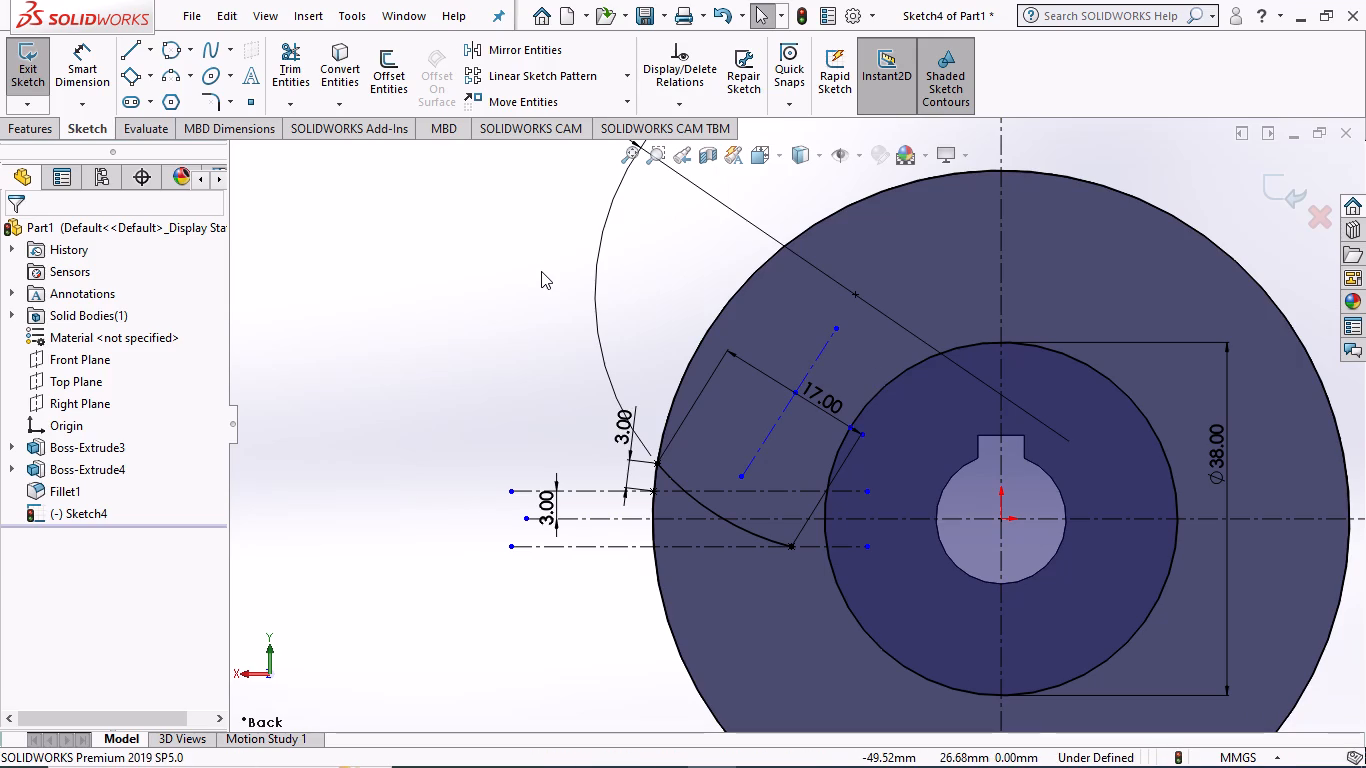
{"action": "key", "text": "ctrl+z"}
{"action": "key", "text": "ctrl+z"}
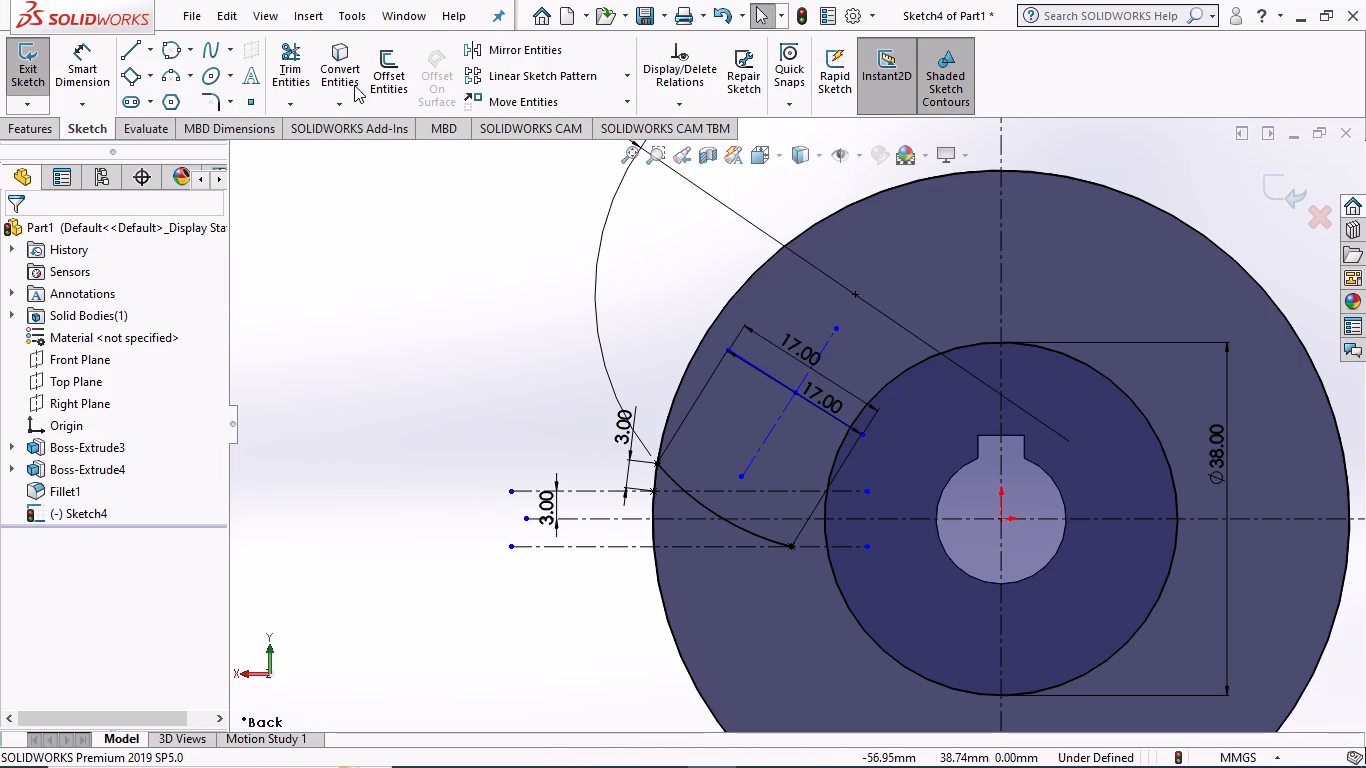
Trim away all segments of the restored slanted 17 mm line, accepting the deletion of its midpoint relation and associated dimension.
{"action": "left_click", "coordinate": [293, 65]}
{"action": "left_click", "coordinate": [764, 371]}
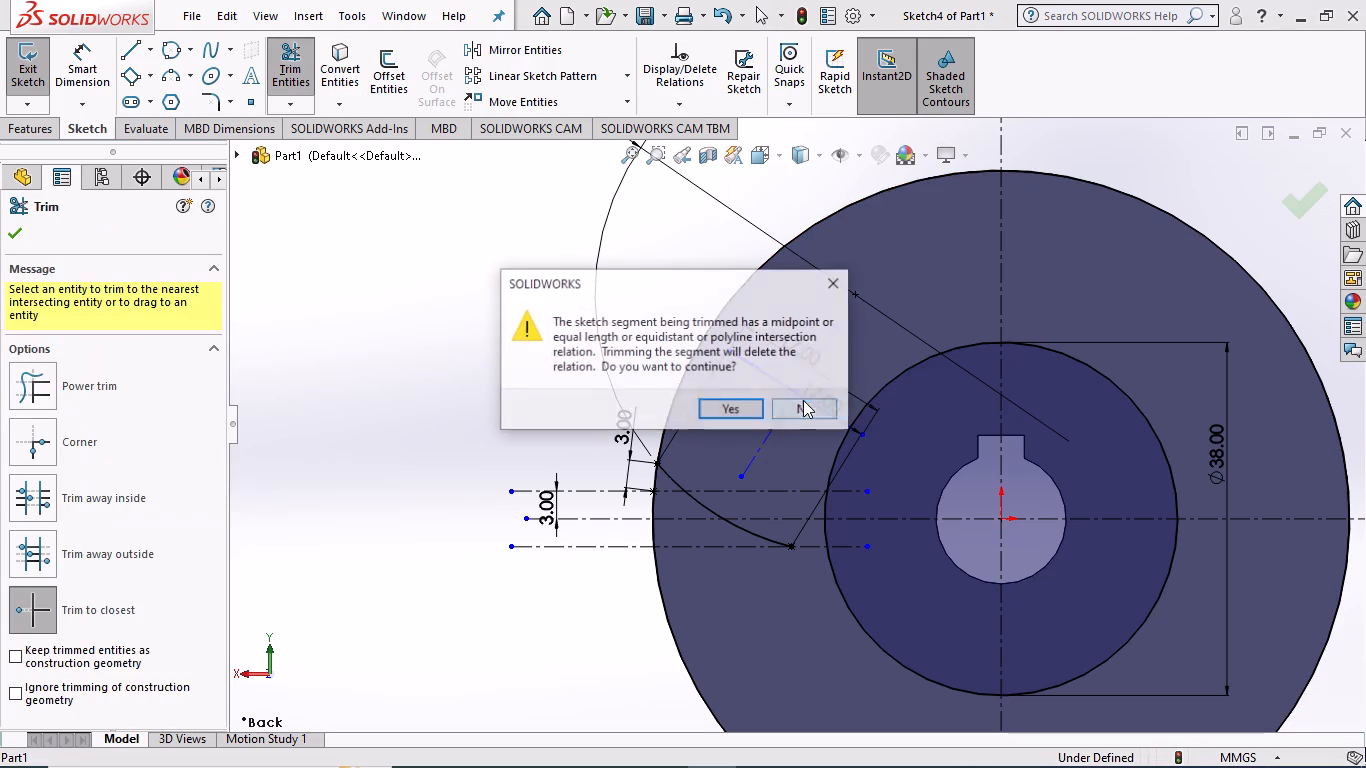
{"action": "left_click", "coordinate": [750, 409]}
{"action": "left_click", "coordinate": [746, 403]}
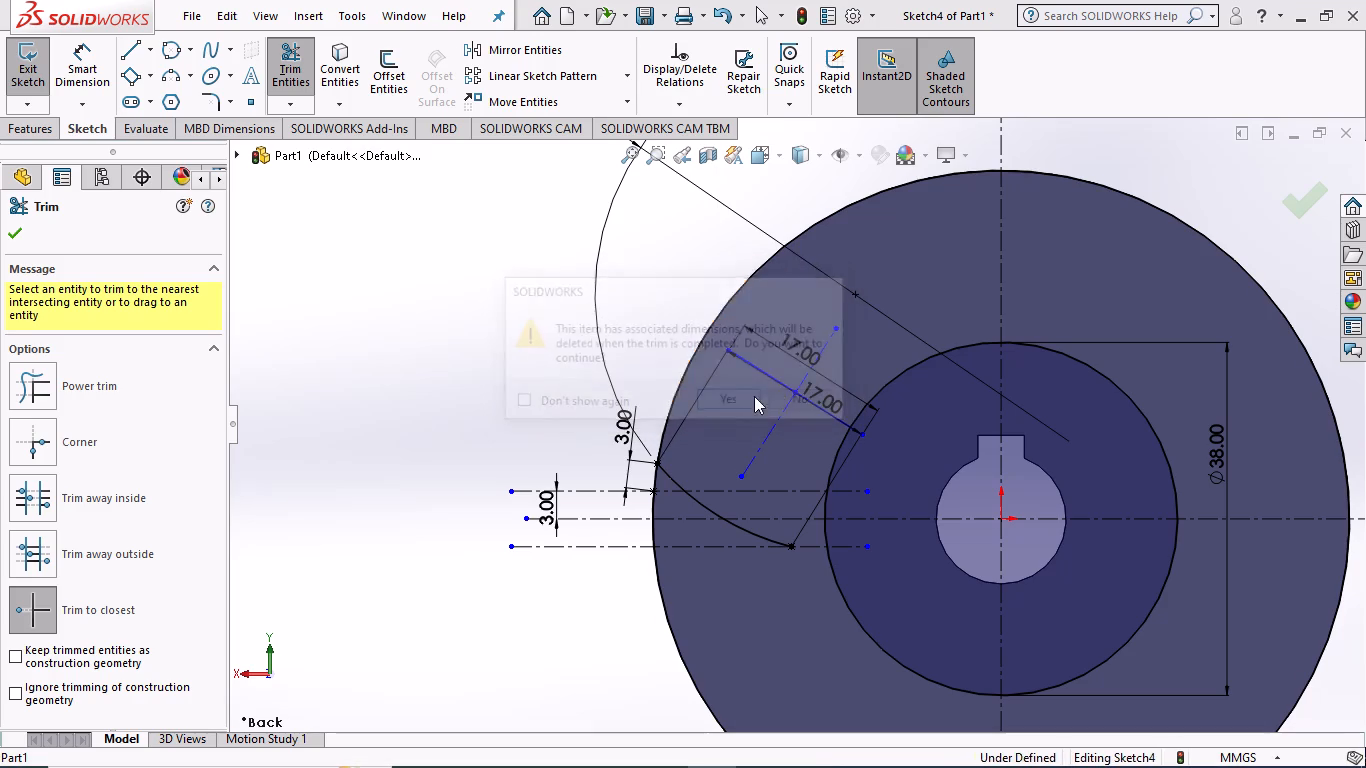
{"action": "left_click", "coordinate": [814, 401]}
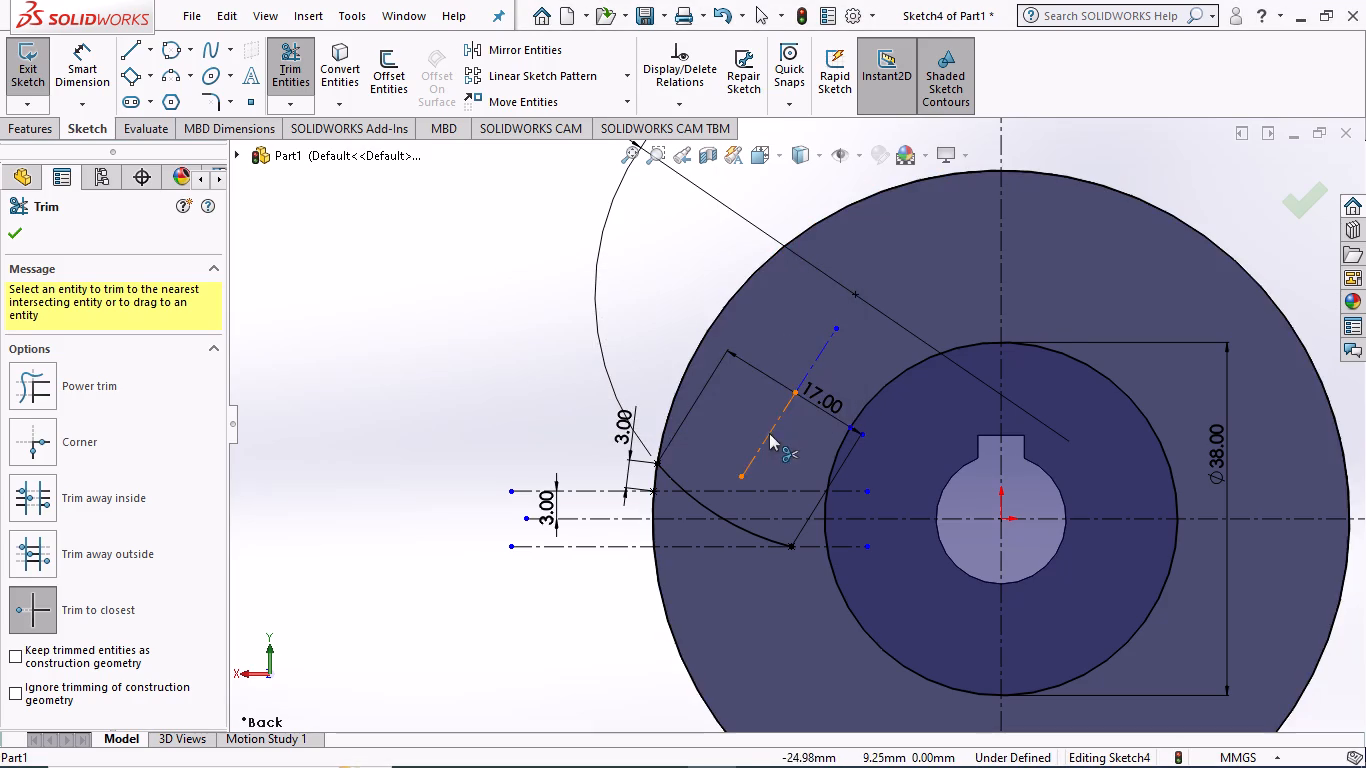
{"action": "scroll", "coordinate": [867, 441], "scroll_direction": "down", "scroll_amount": 8}
{"action": "left_click", "coordinate": [815, 409]}
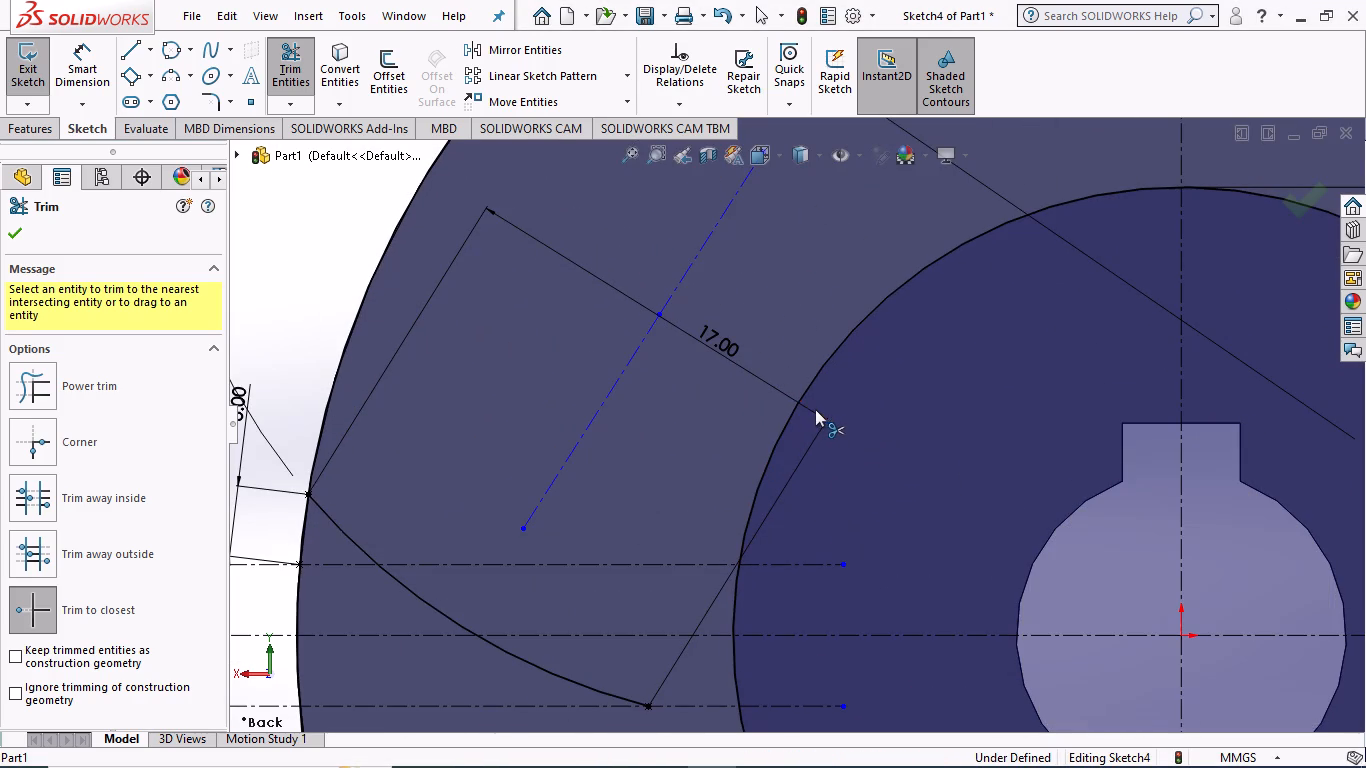
Trim away the remaining segments of the slanted centerline and finish trimming.
{"action": "left_click", "coordinate": [577, 446]}
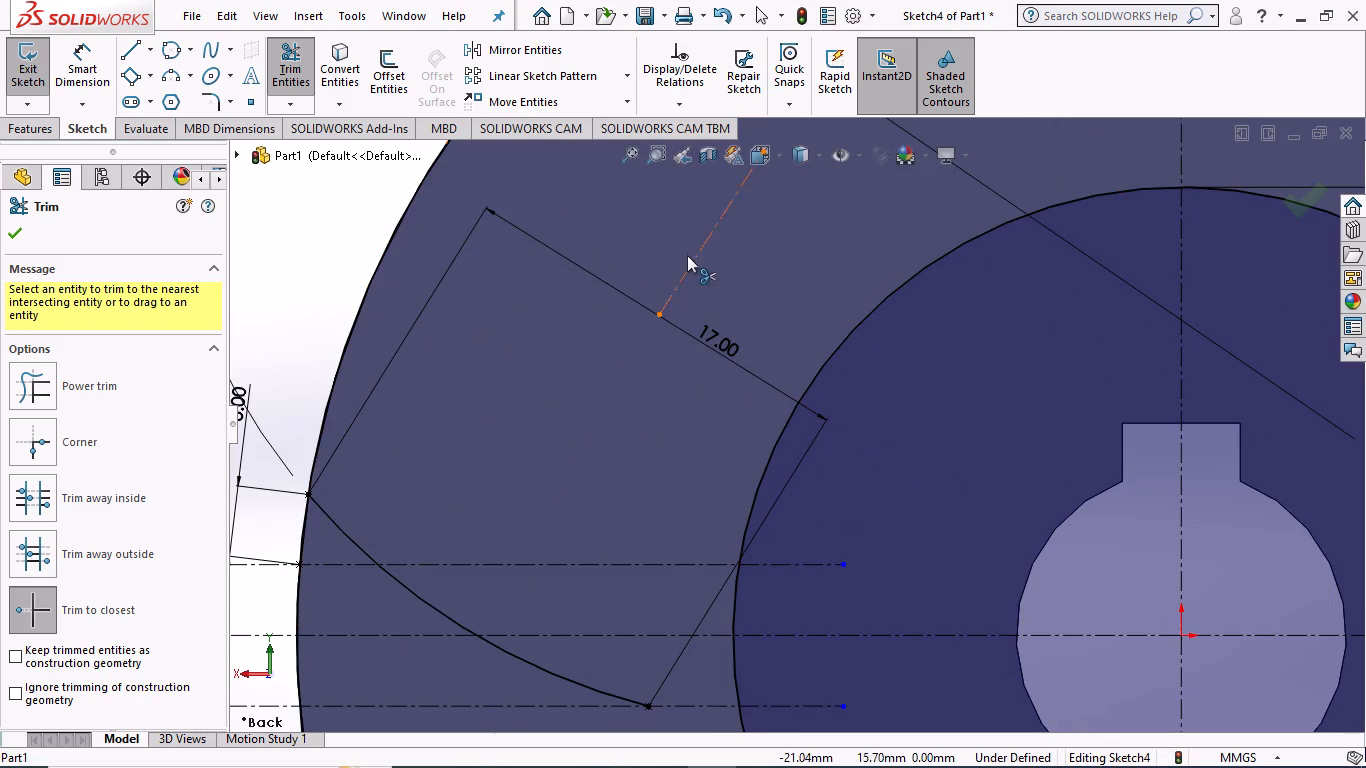
{"action": "left_click", "coordinate": [691, 258]}
{"action": "scroll", "coordinate": [559, 371], "scroll_direction": "up", "scroll_amount": 2}
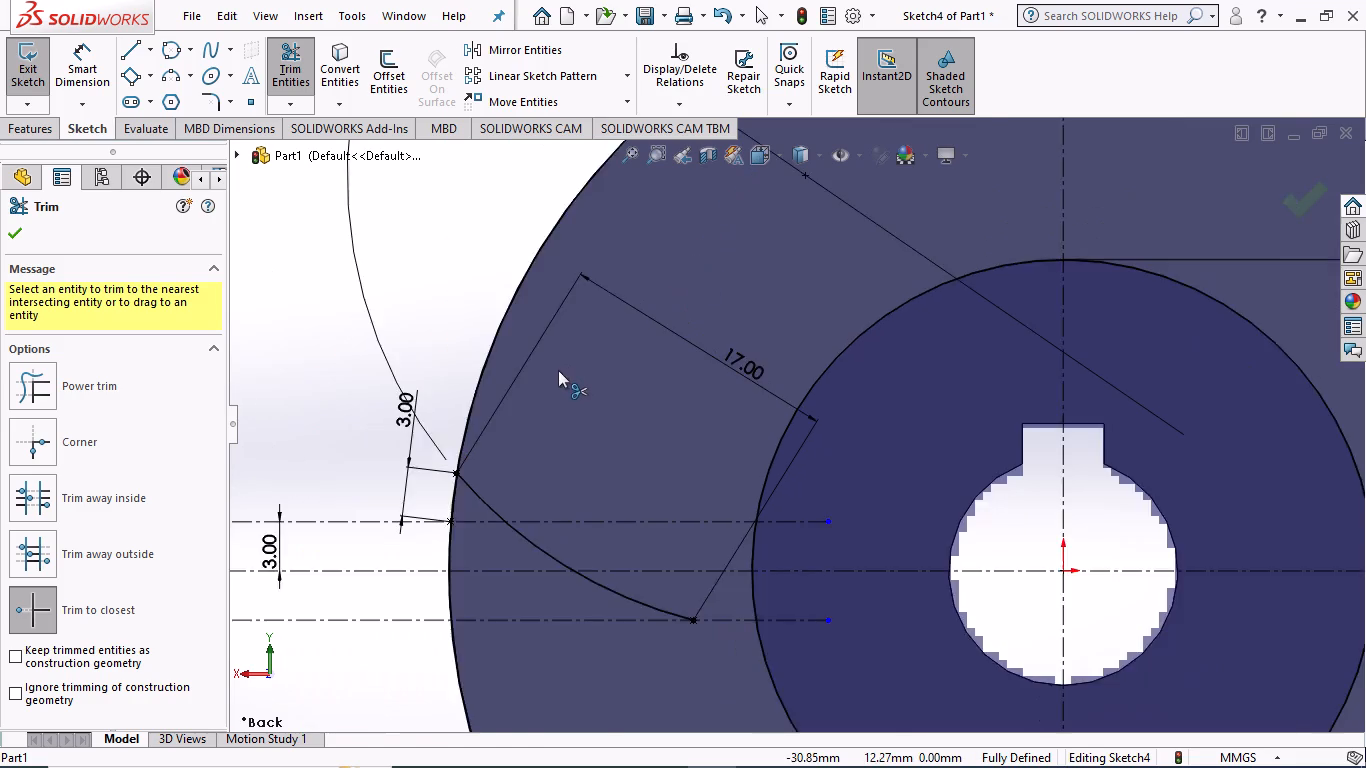
{"action": "scroll", "coordinate": [558, 370], "scroll_direction": "up", "scroll_amount": 2}
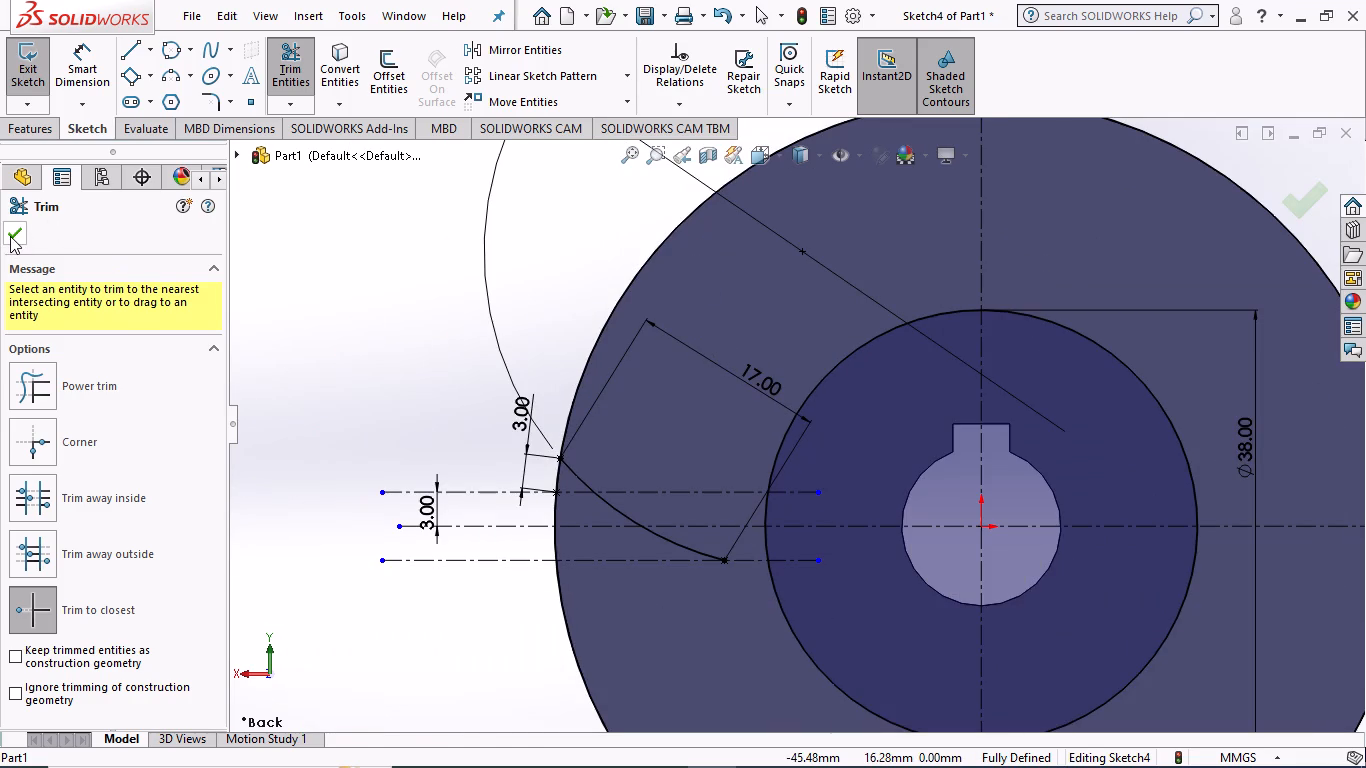
{"action": "left_click", "coordinate": [10, 234]}
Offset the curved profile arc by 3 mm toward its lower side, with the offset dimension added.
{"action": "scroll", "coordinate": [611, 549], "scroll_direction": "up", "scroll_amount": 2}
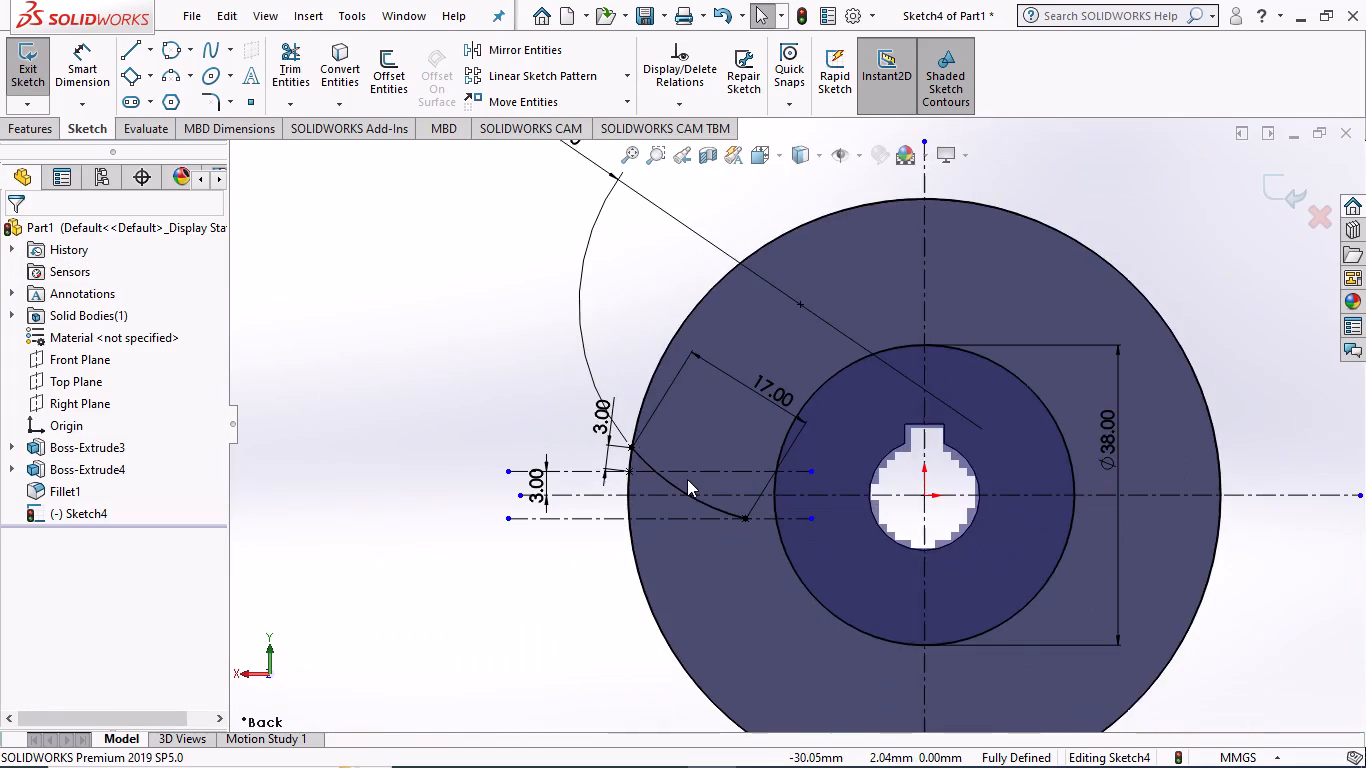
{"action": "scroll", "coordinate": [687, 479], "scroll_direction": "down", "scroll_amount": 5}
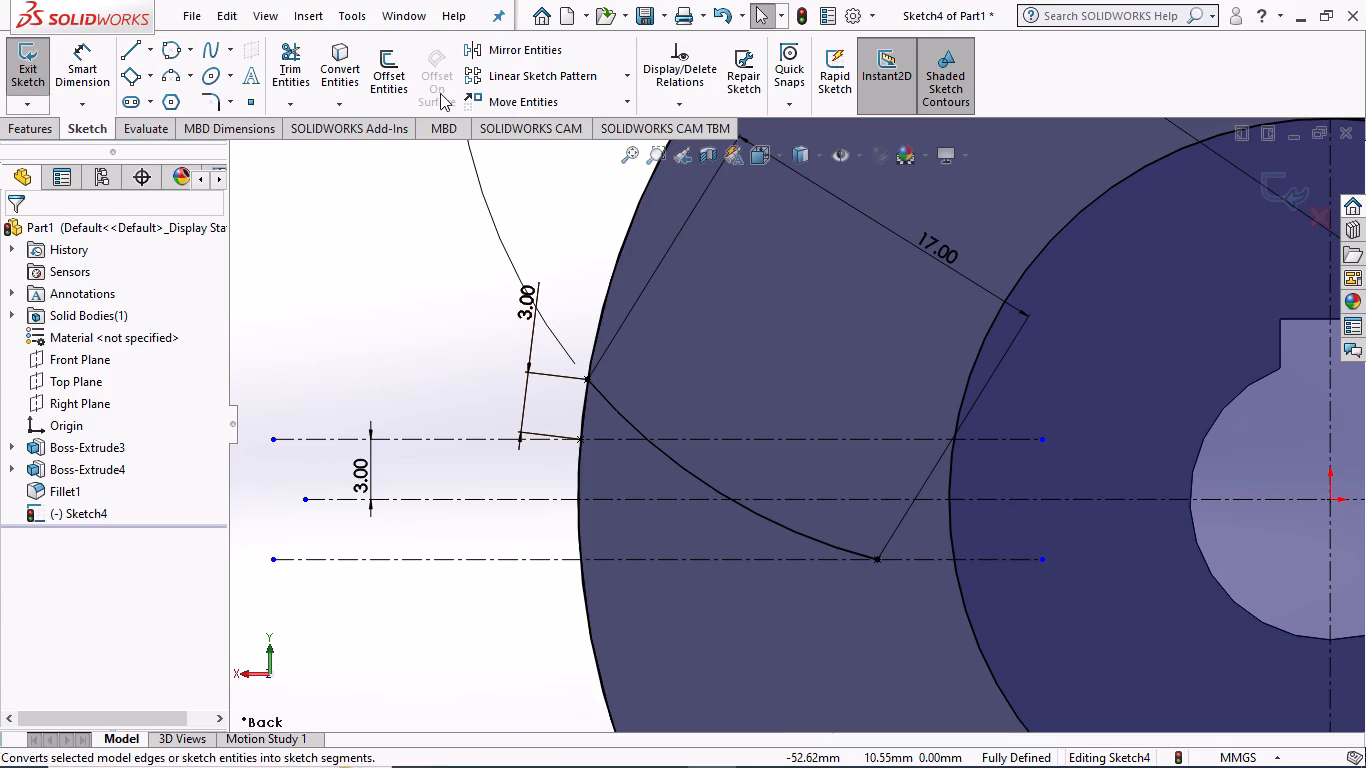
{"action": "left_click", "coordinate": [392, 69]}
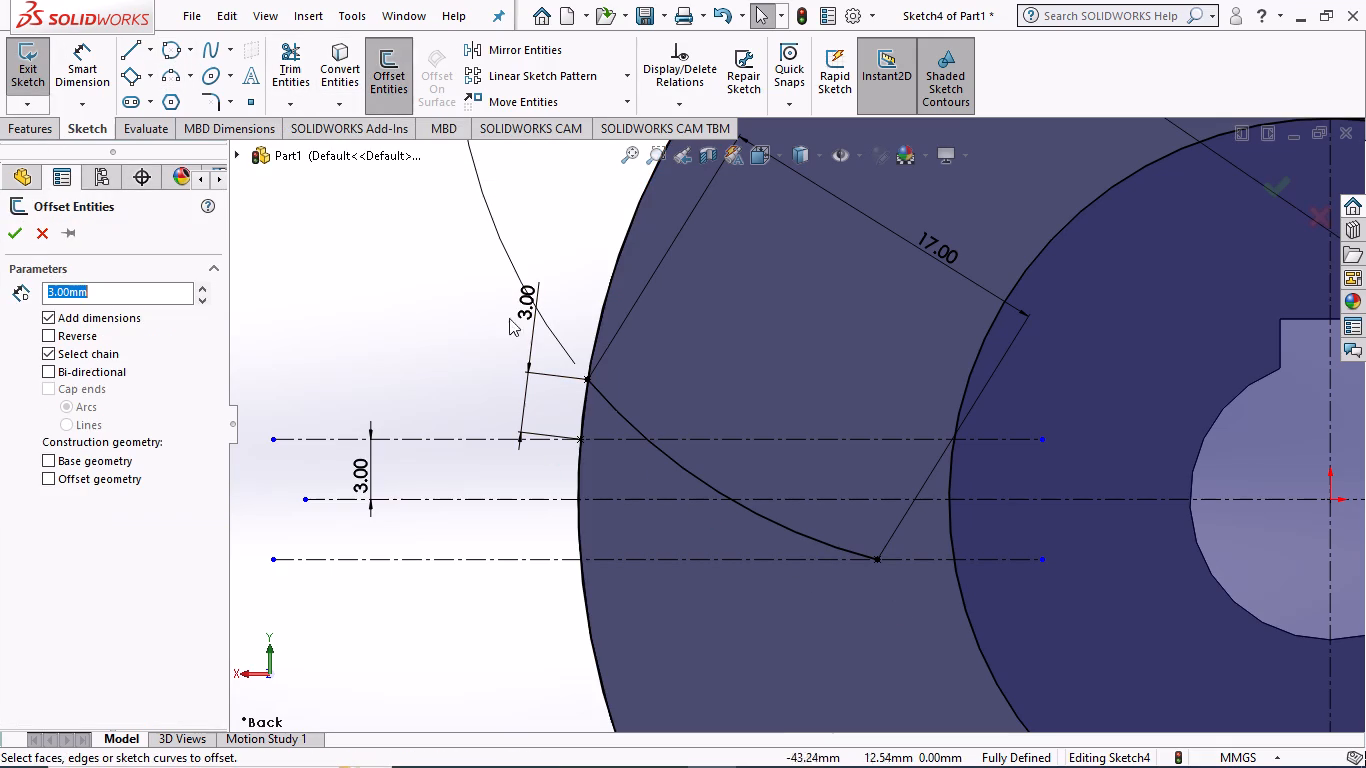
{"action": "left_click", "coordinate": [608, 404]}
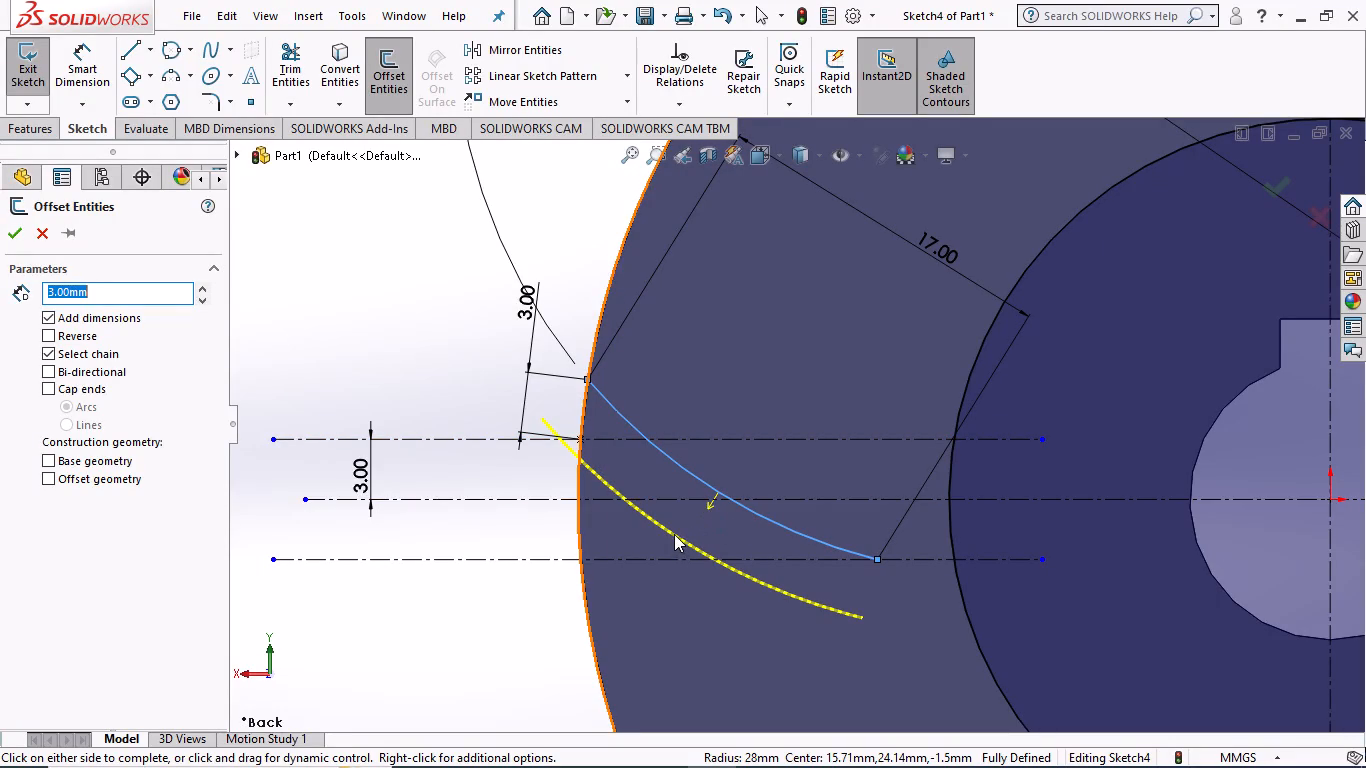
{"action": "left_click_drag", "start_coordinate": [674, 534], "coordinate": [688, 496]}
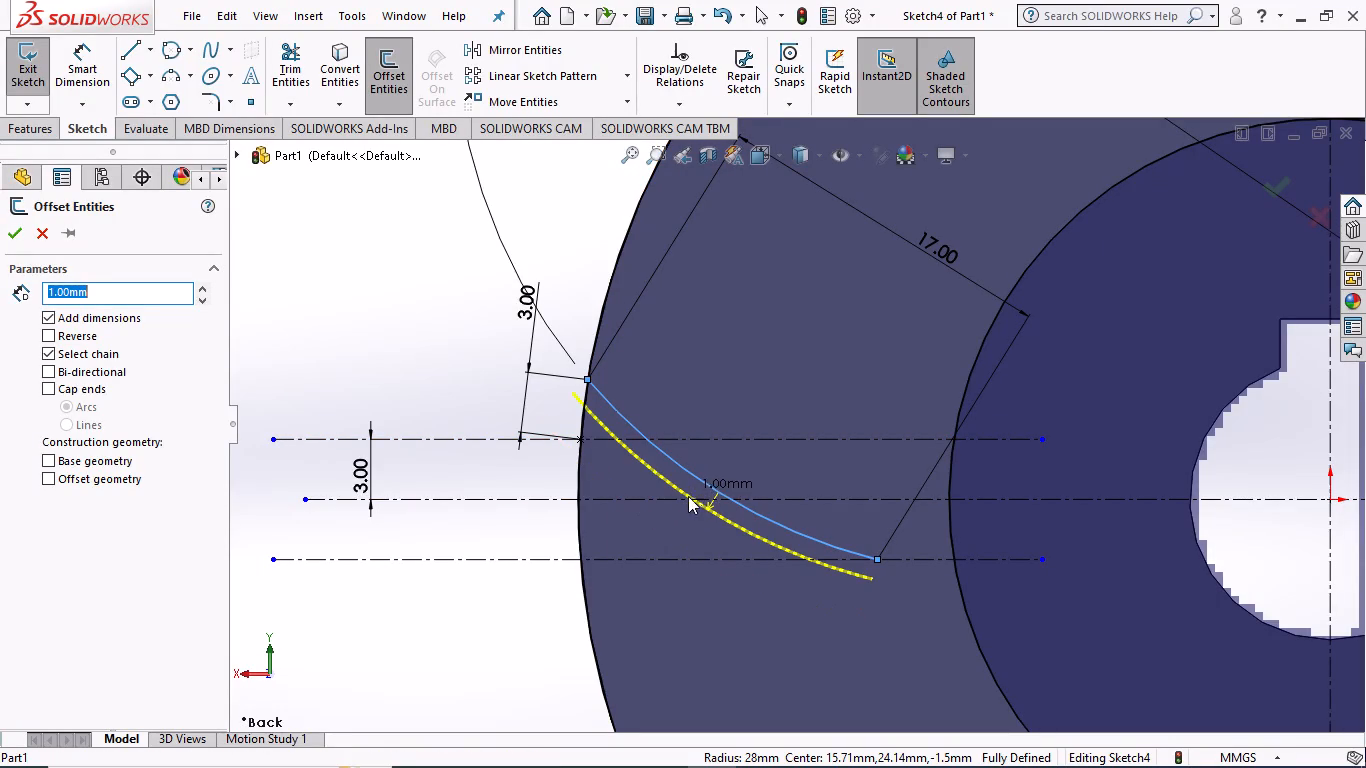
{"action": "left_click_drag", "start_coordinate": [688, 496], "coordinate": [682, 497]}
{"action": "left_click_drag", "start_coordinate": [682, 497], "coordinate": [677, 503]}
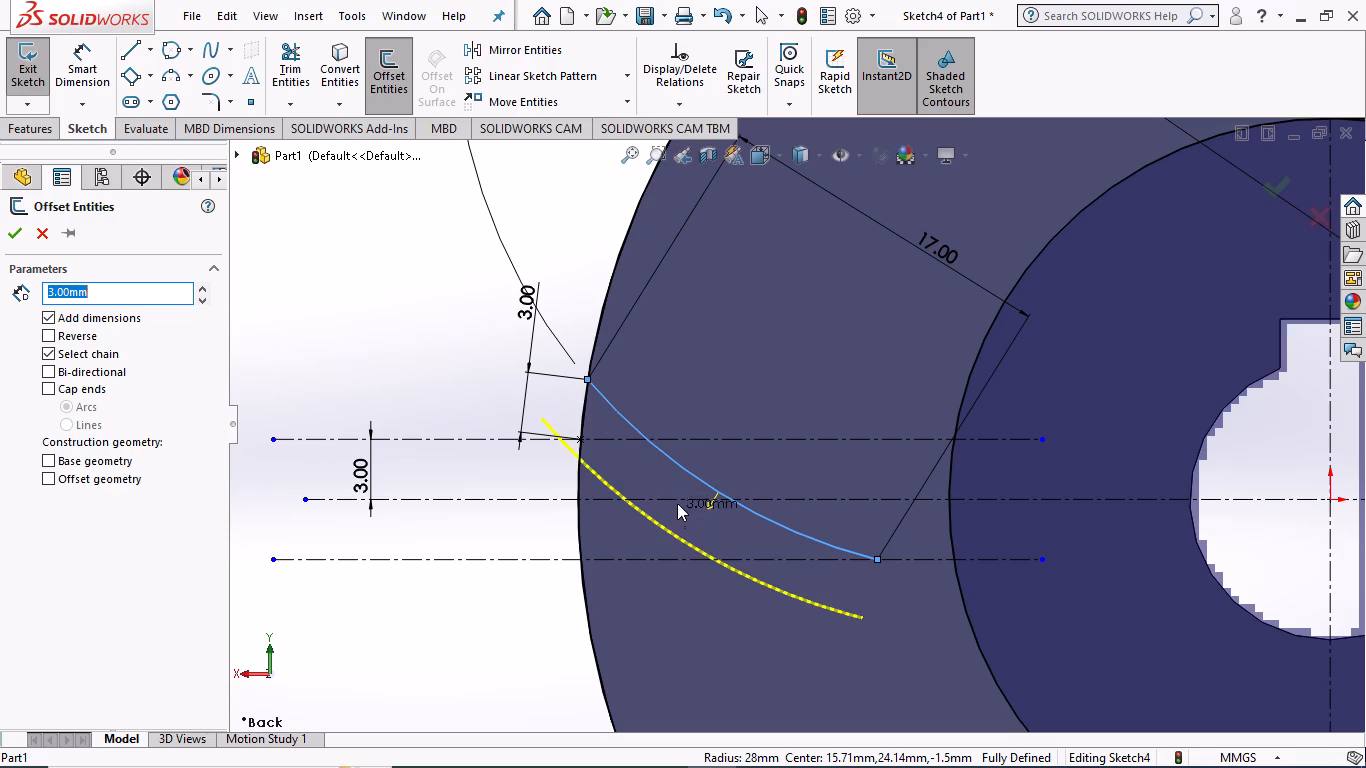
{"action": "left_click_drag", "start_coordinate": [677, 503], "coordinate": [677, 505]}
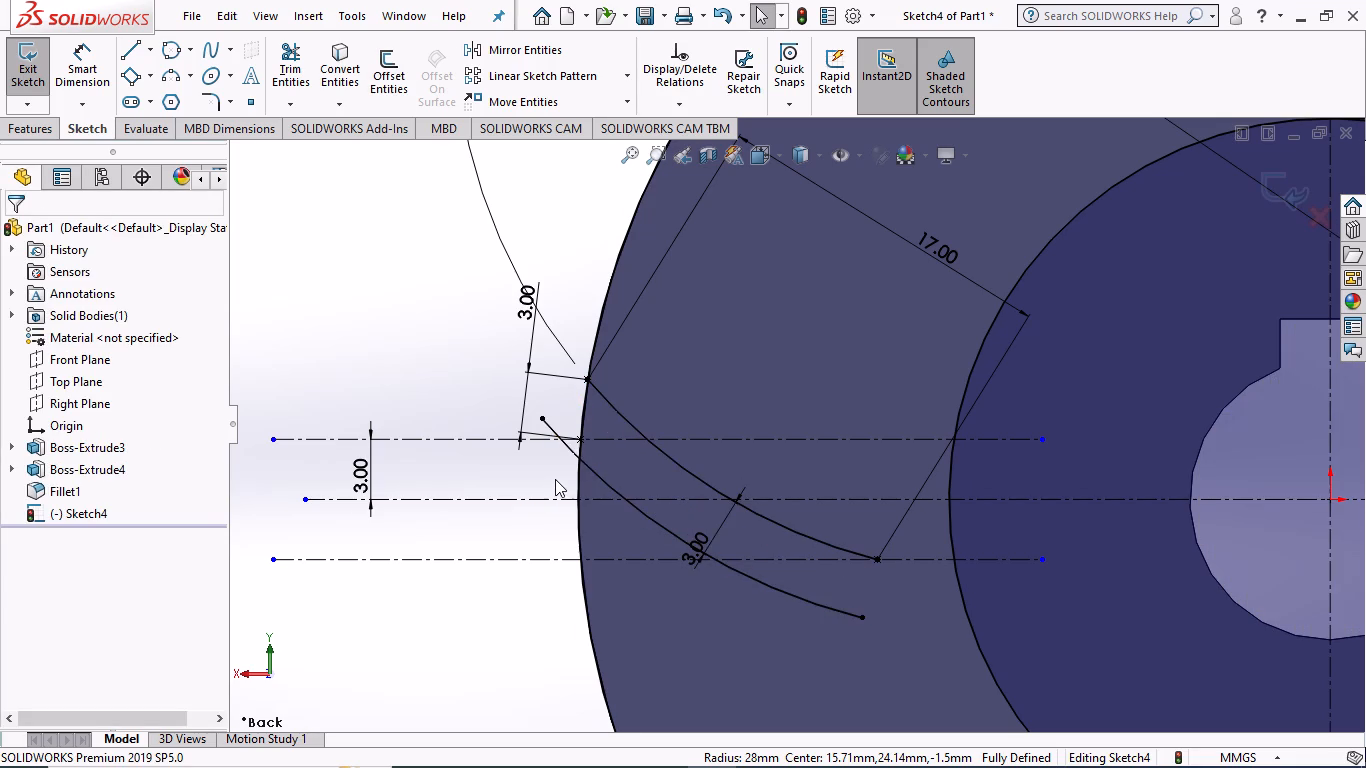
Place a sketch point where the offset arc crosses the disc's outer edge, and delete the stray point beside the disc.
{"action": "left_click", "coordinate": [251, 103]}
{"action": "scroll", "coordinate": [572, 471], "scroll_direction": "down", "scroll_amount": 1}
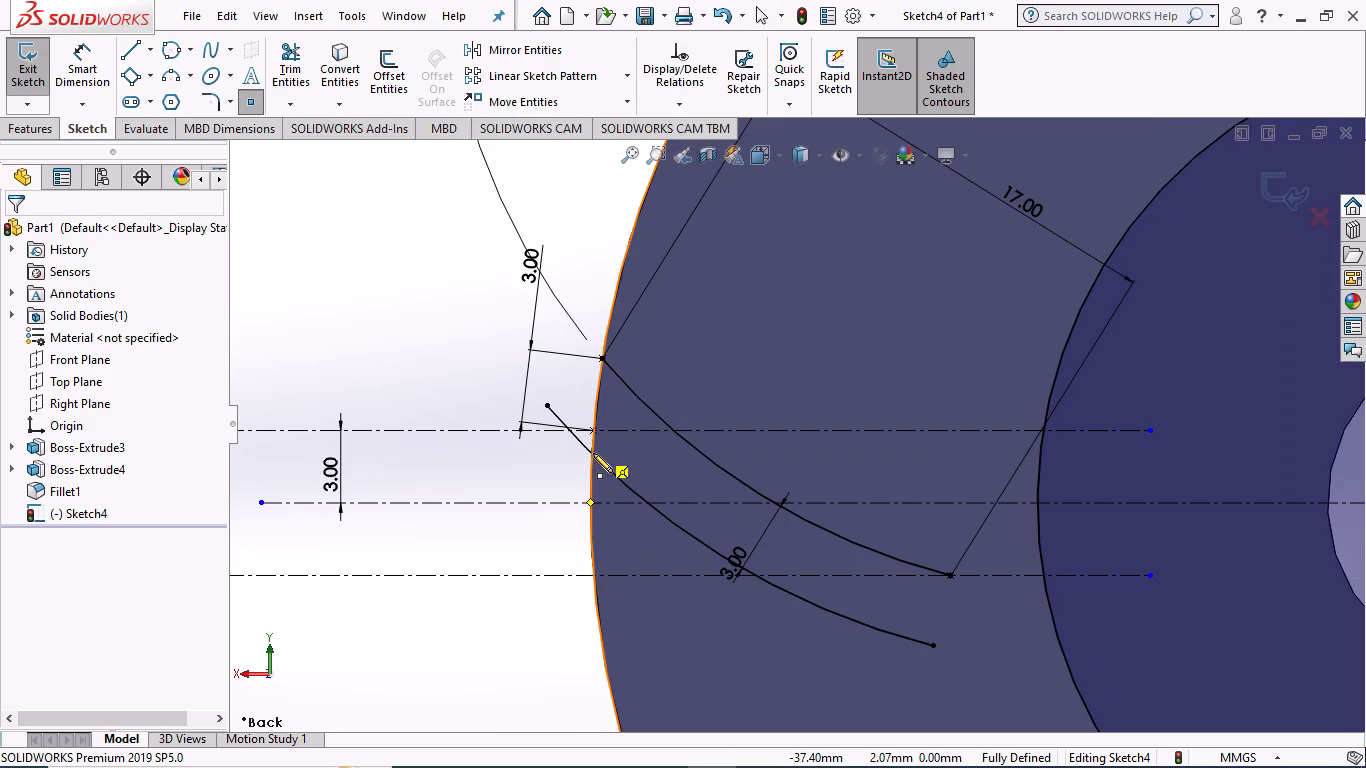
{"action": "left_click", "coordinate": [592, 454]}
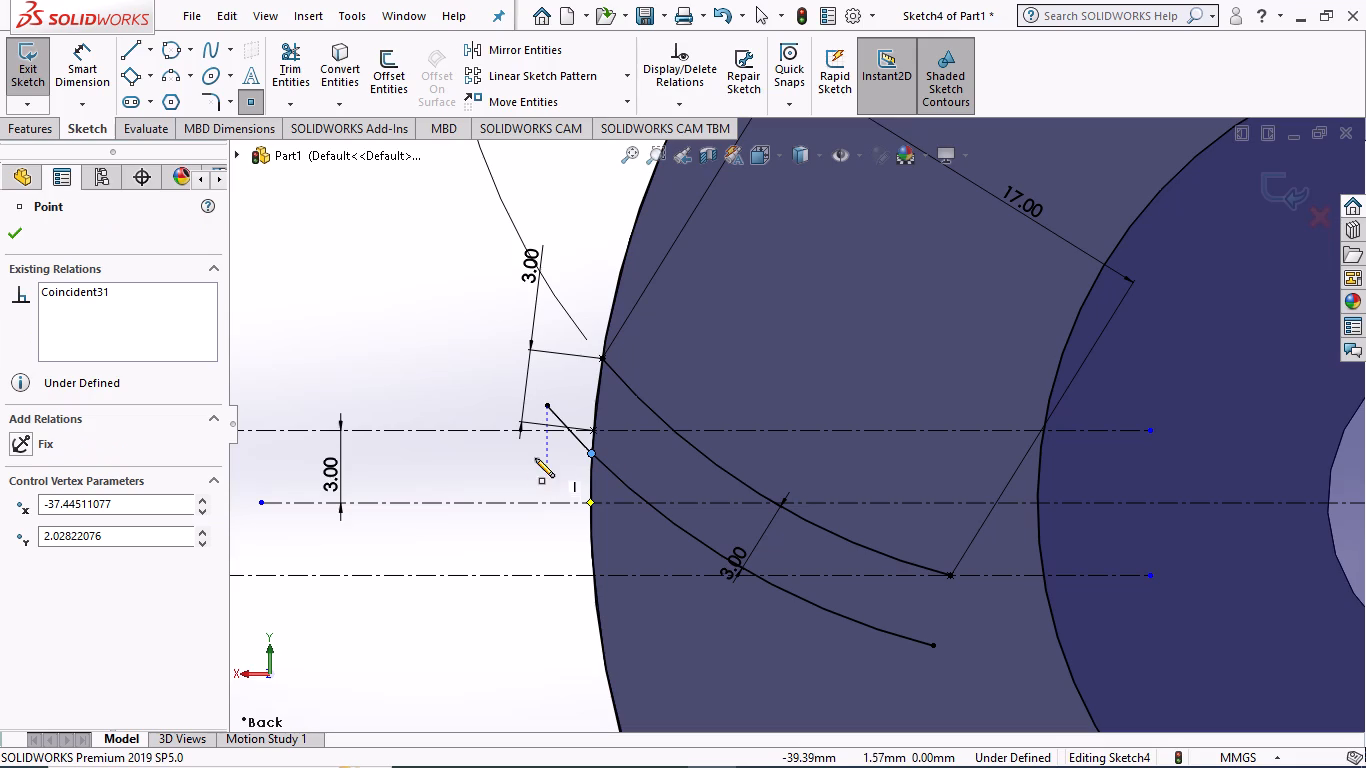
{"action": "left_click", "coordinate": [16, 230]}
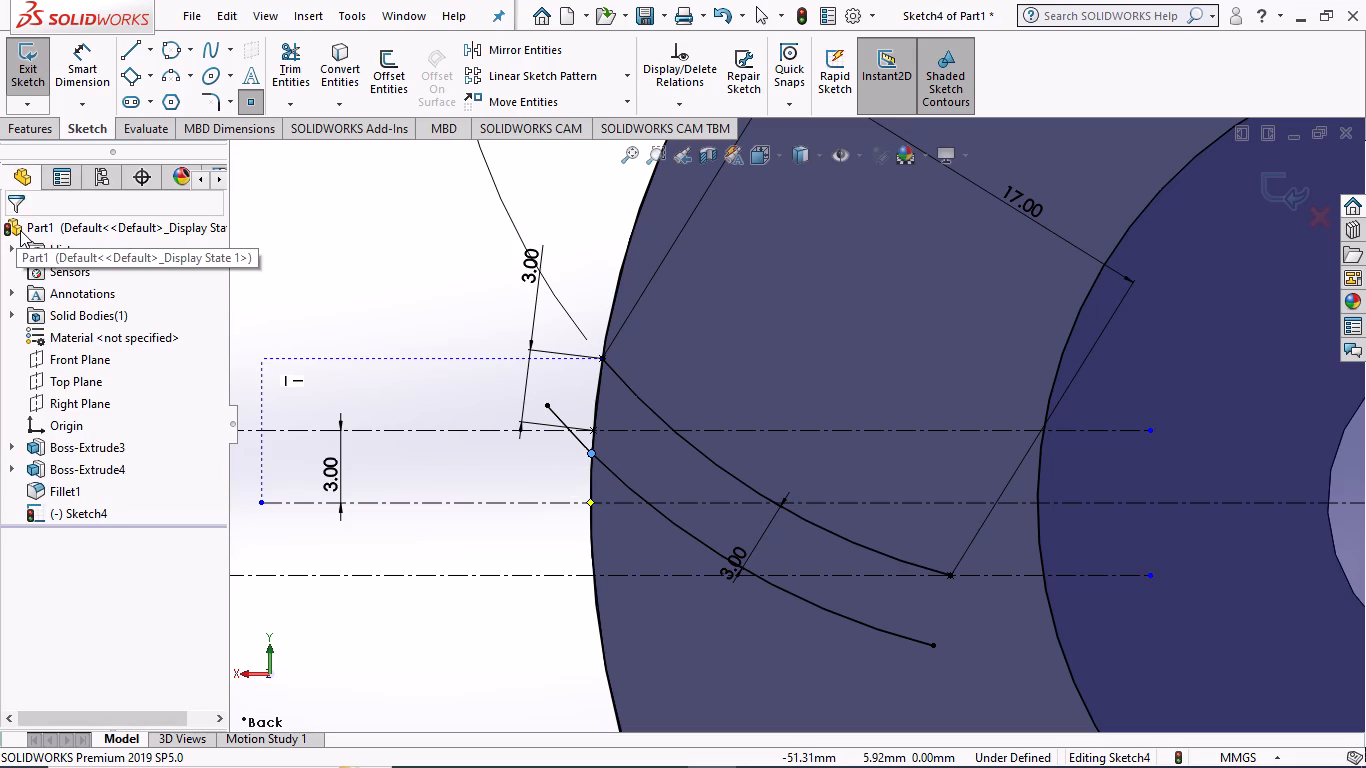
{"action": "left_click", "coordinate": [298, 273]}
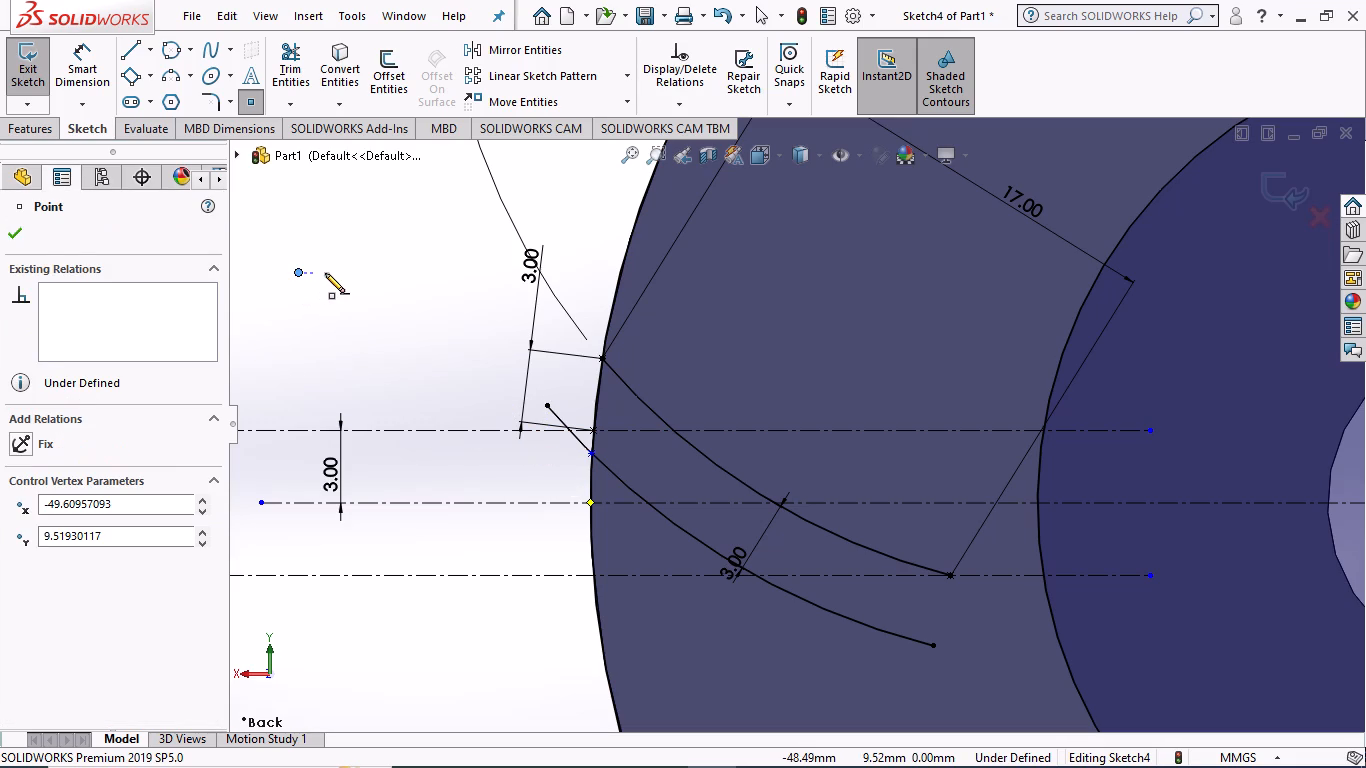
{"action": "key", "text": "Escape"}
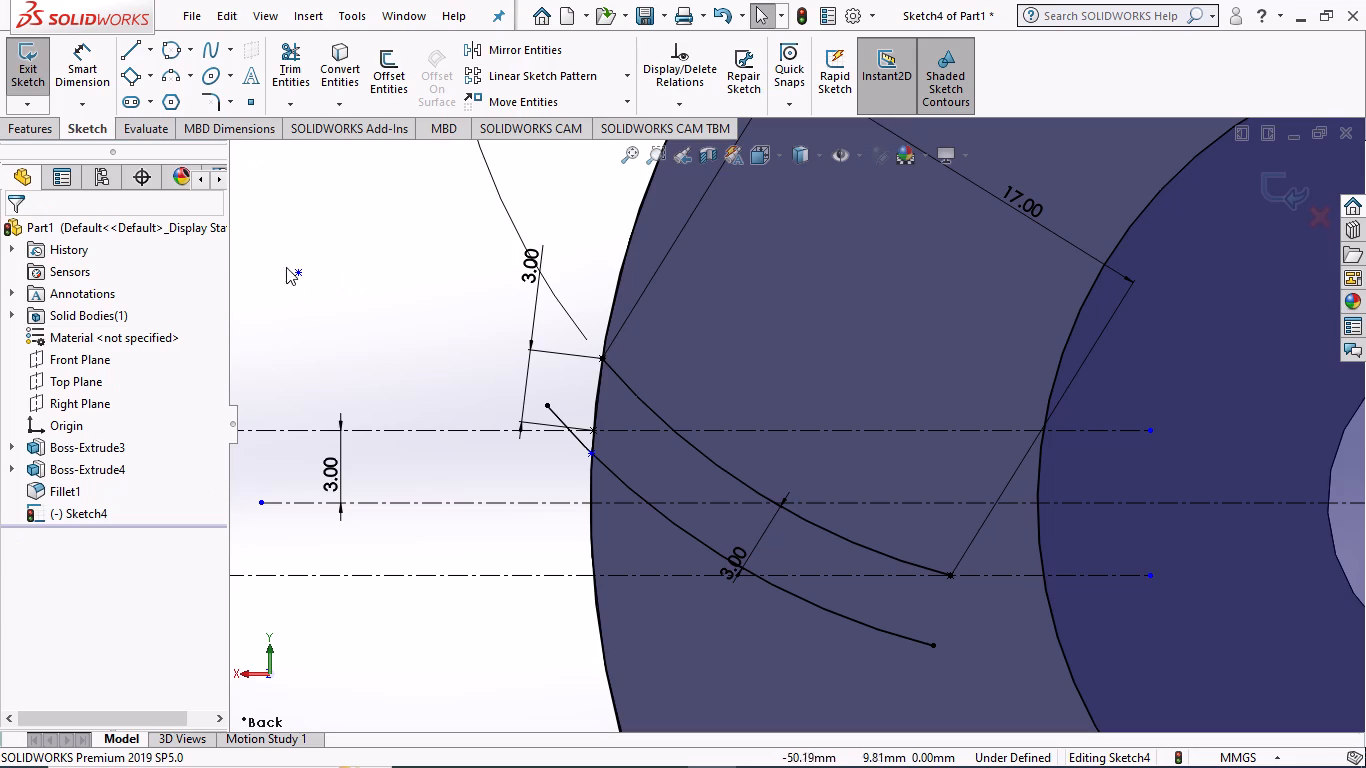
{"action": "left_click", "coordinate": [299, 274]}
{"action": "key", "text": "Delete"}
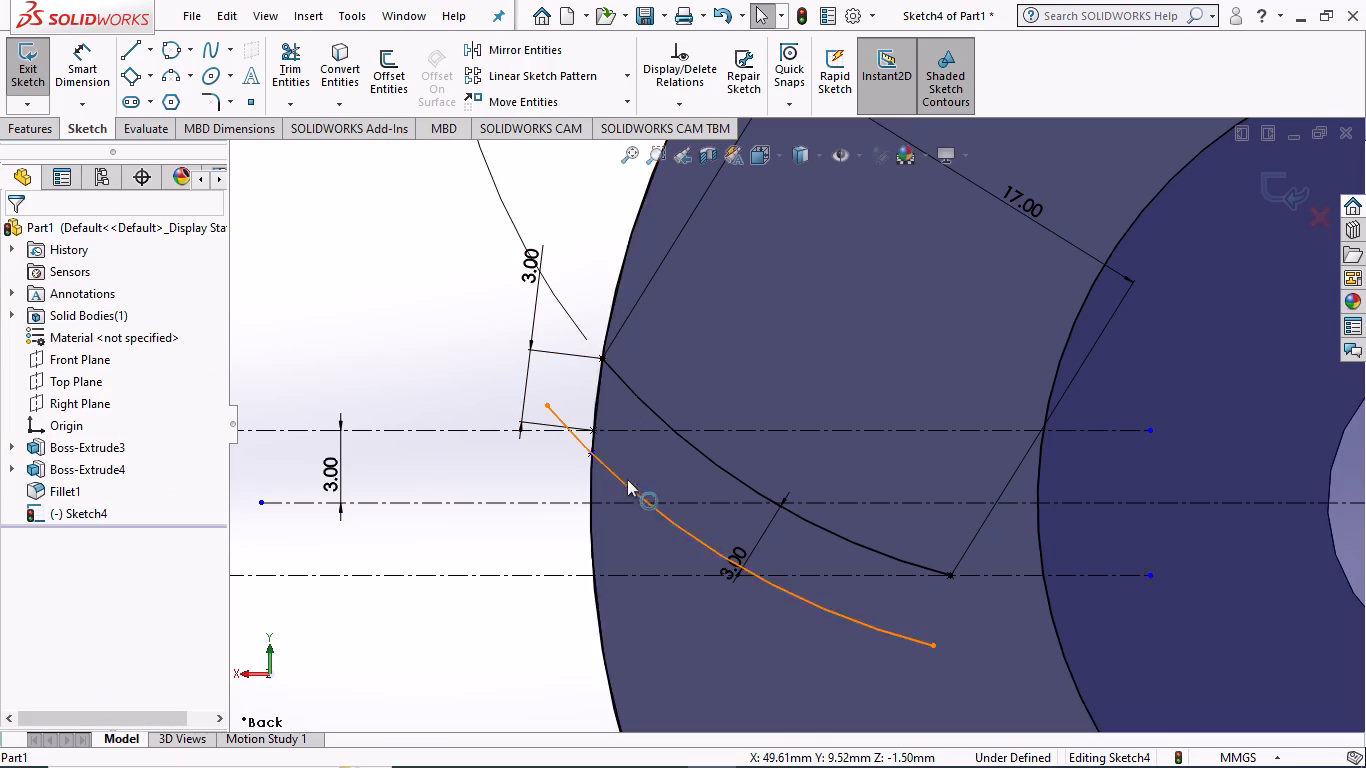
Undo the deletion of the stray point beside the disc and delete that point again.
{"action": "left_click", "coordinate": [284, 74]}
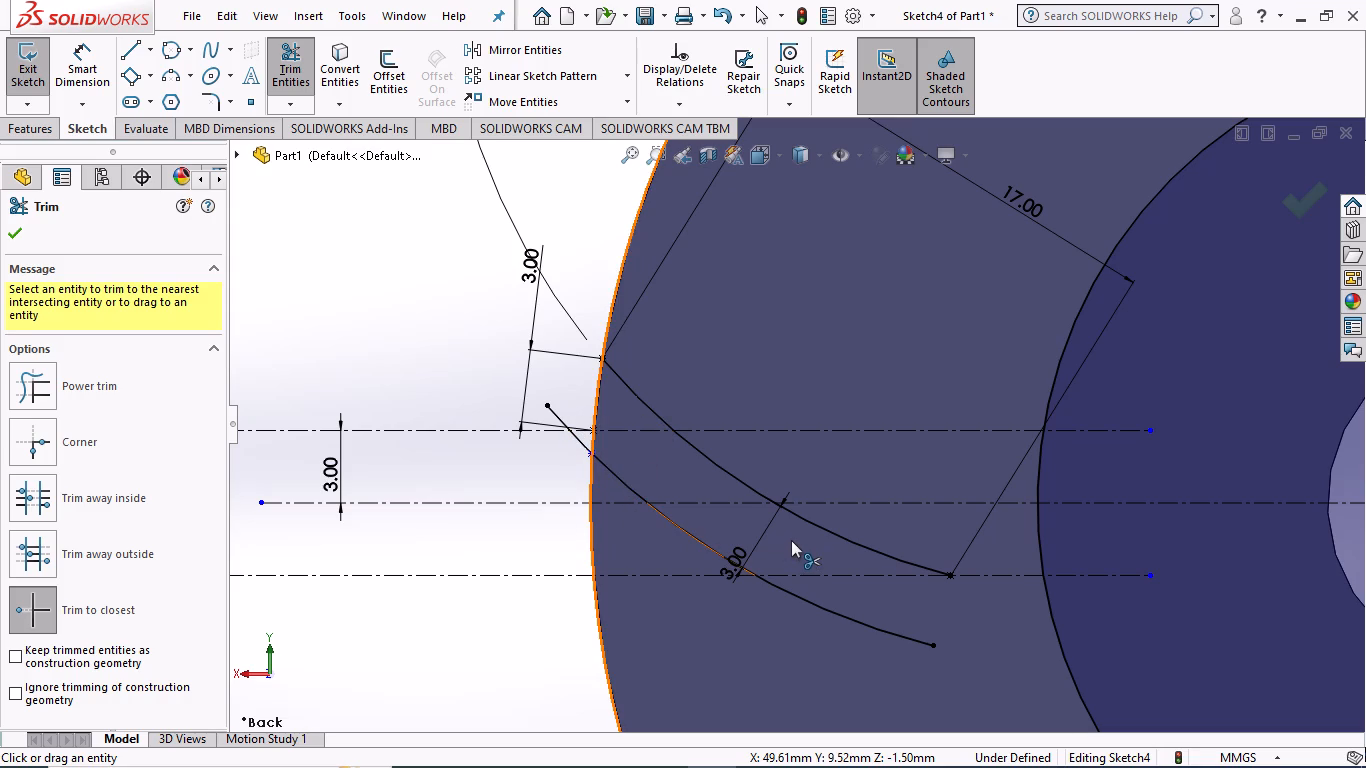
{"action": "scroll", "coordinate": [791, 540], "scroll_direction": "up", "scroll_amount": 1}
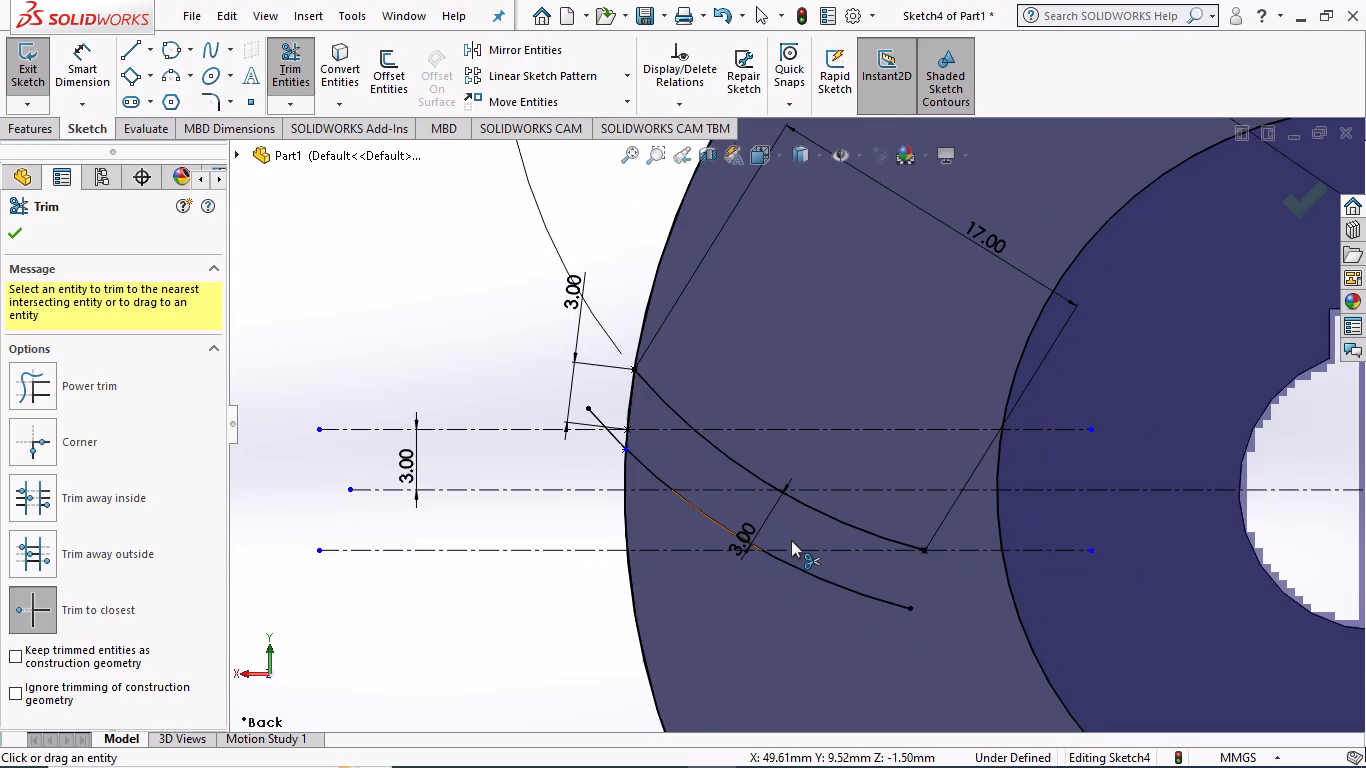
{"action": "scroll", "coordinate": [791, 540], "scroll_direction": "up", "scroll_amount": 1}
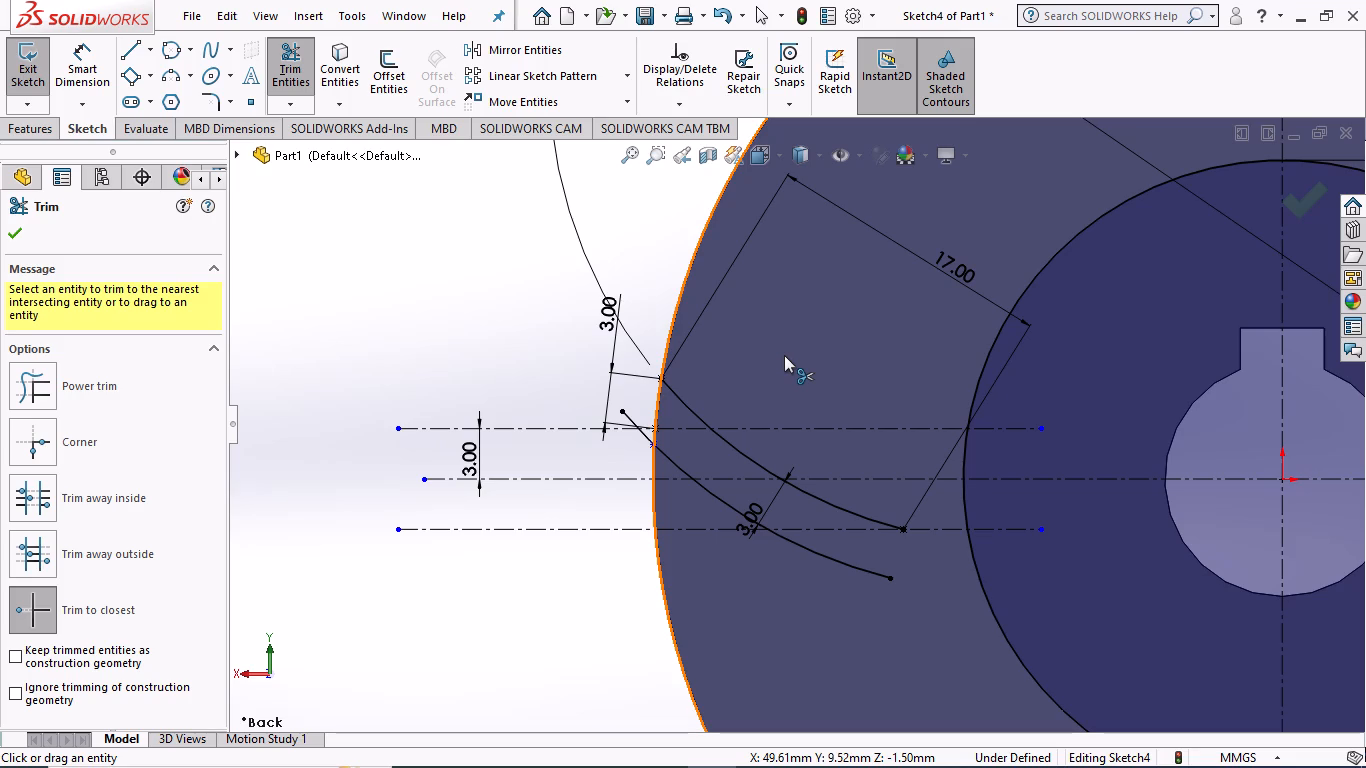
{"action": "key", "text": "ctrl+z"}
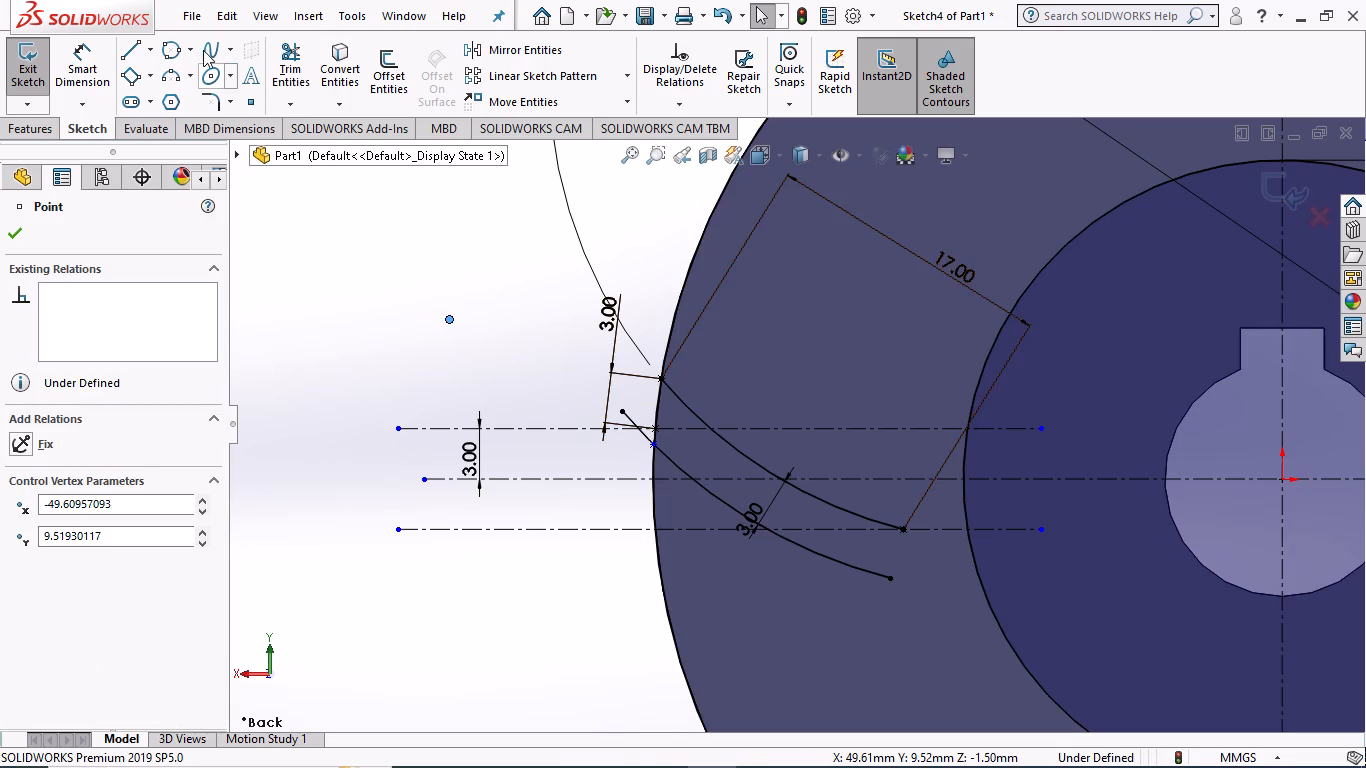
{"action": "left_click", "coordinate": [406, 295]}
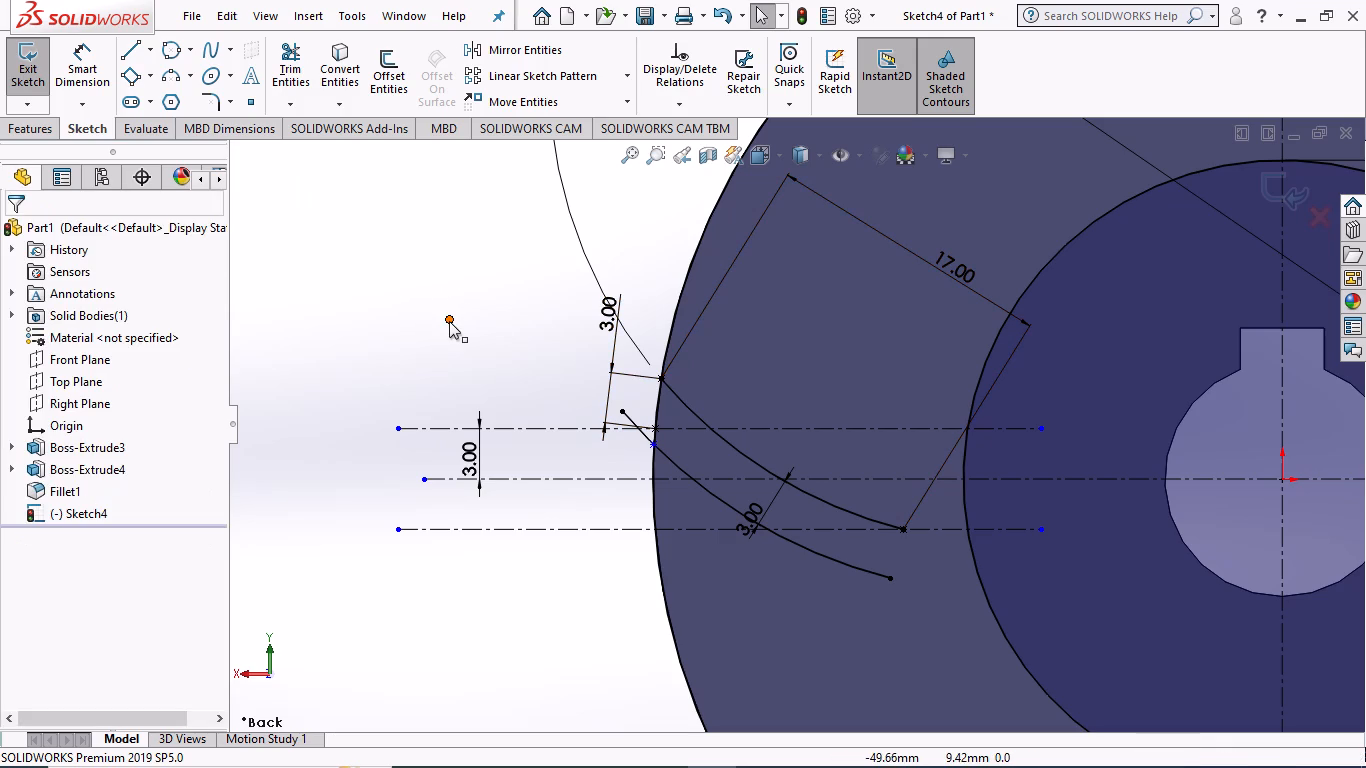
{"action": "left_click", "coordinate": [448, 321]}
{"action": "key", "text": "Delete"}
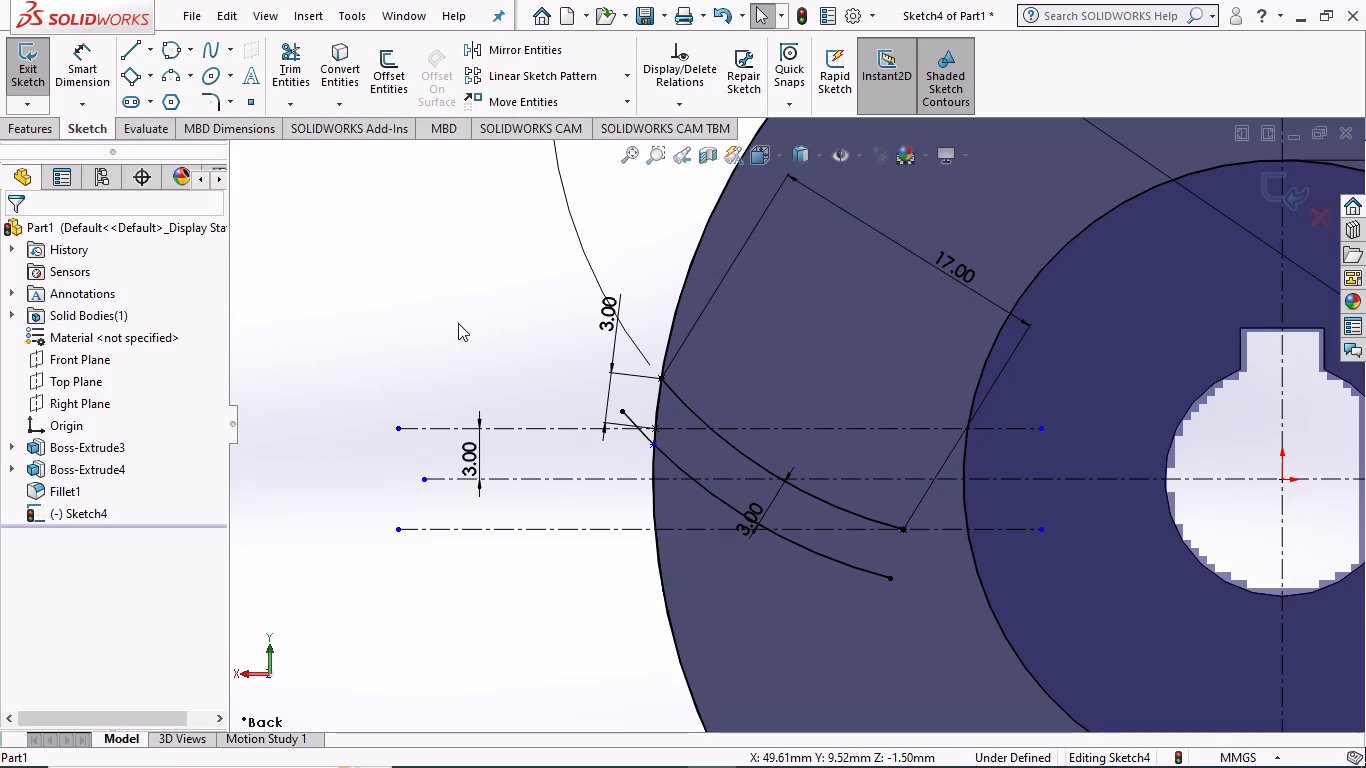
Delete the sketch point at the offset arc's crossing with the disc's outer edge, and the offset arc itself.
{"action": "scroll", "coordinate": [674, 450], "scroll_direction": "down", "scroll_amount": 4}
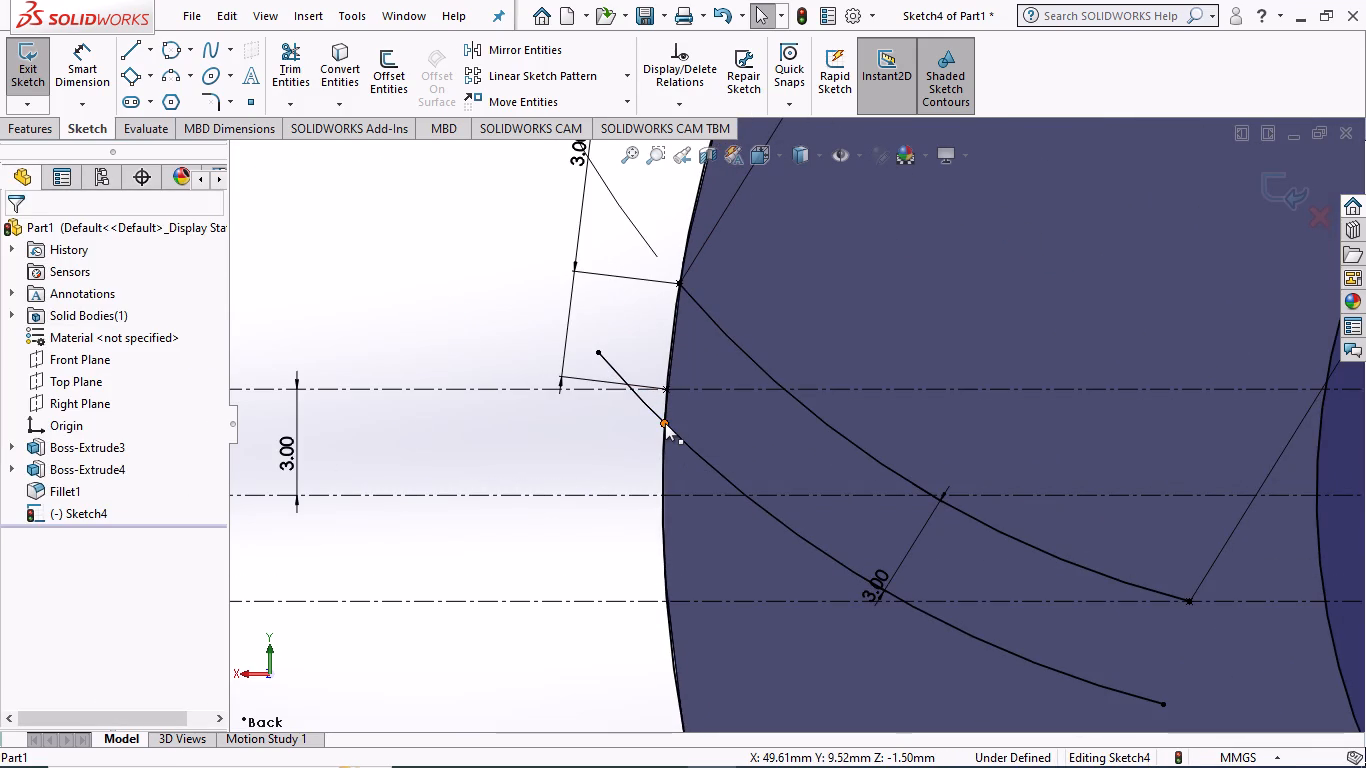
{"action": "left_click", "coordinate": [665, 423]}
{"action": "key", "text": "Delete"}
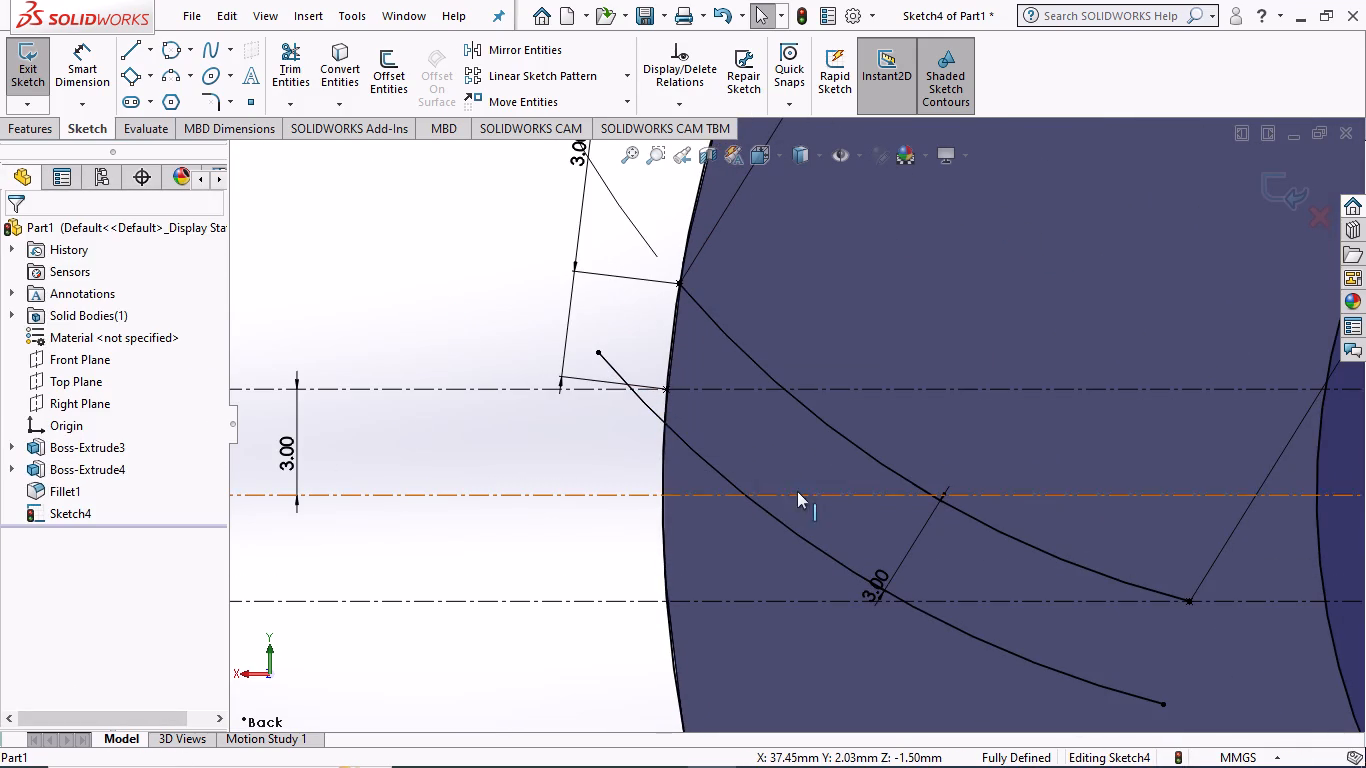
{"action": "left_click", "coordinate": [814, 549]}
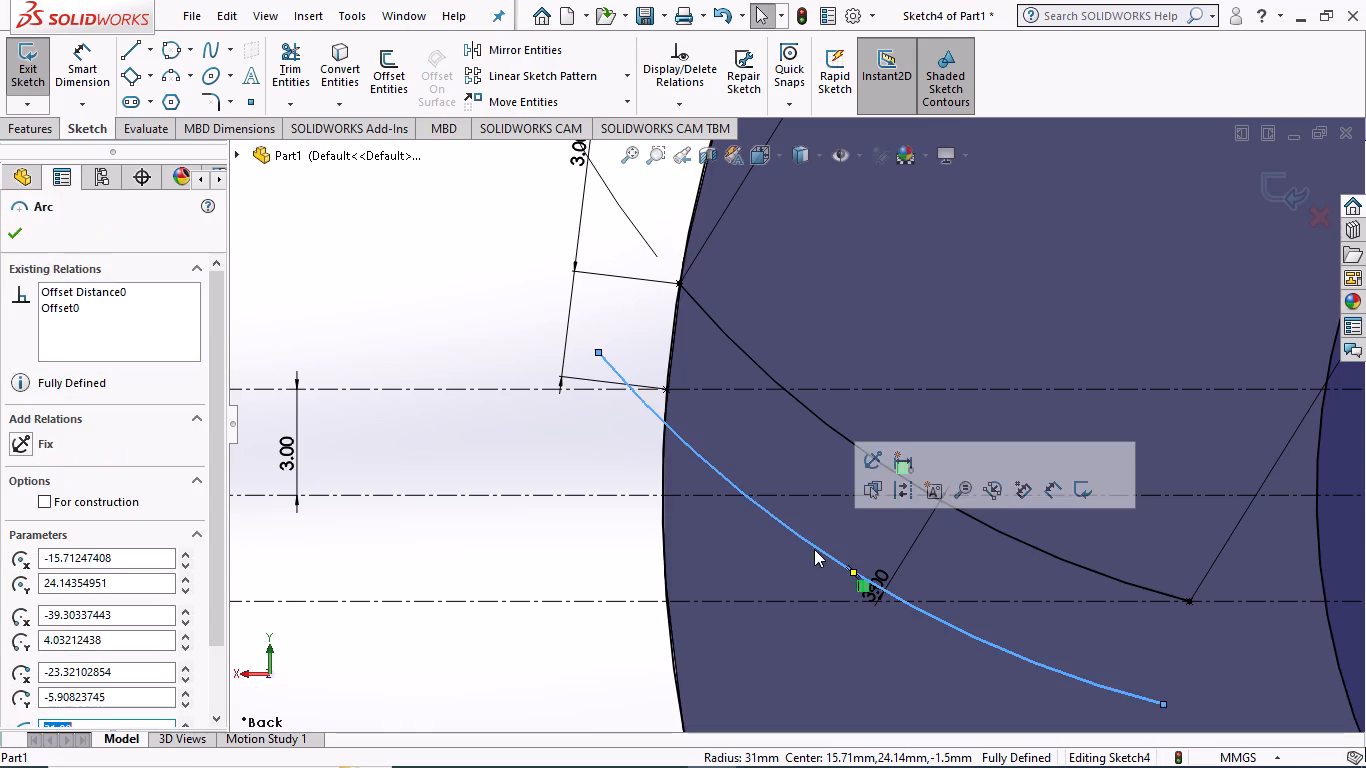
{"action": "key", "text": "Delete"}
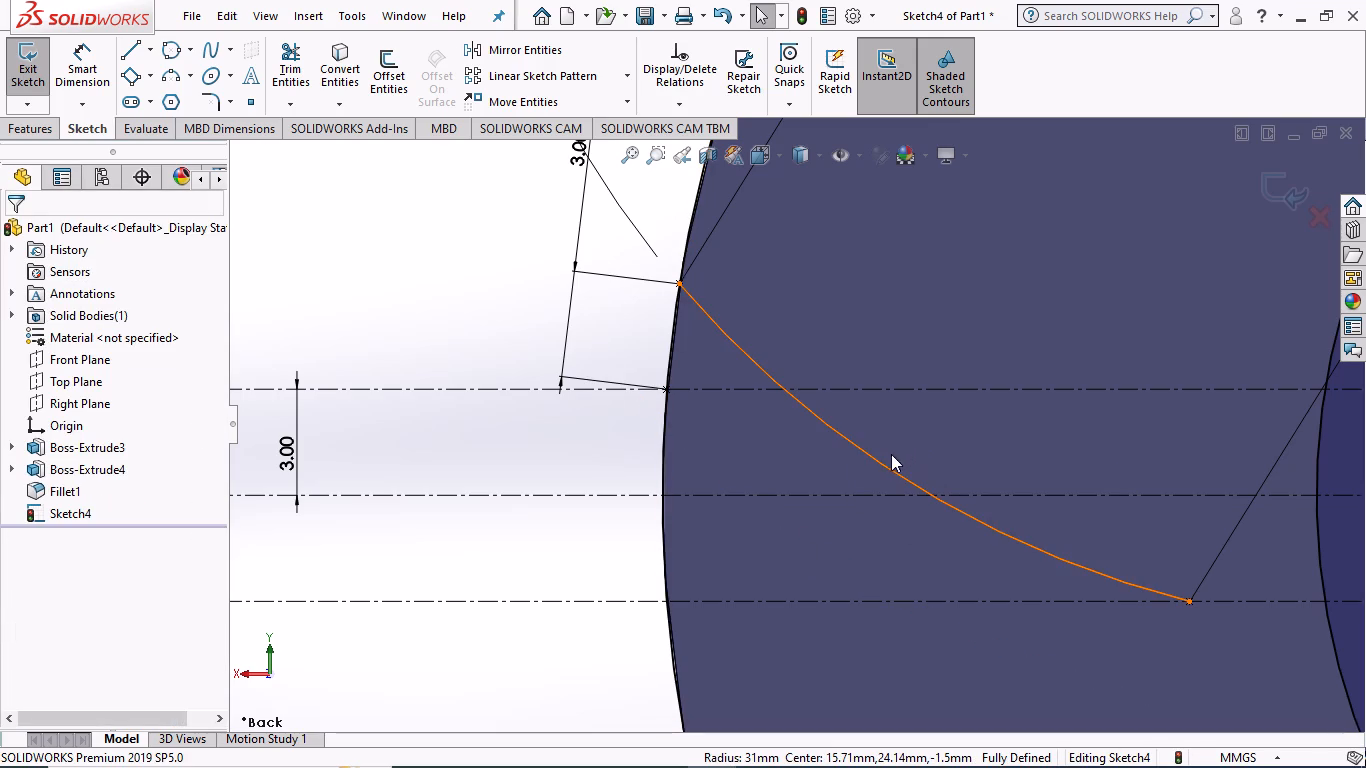
Delete the original curved profile arc together with its associated dimension.
{"action": "left_click", "coordinate": [883, 463]}
{"action": "key", "text": "Delete"}
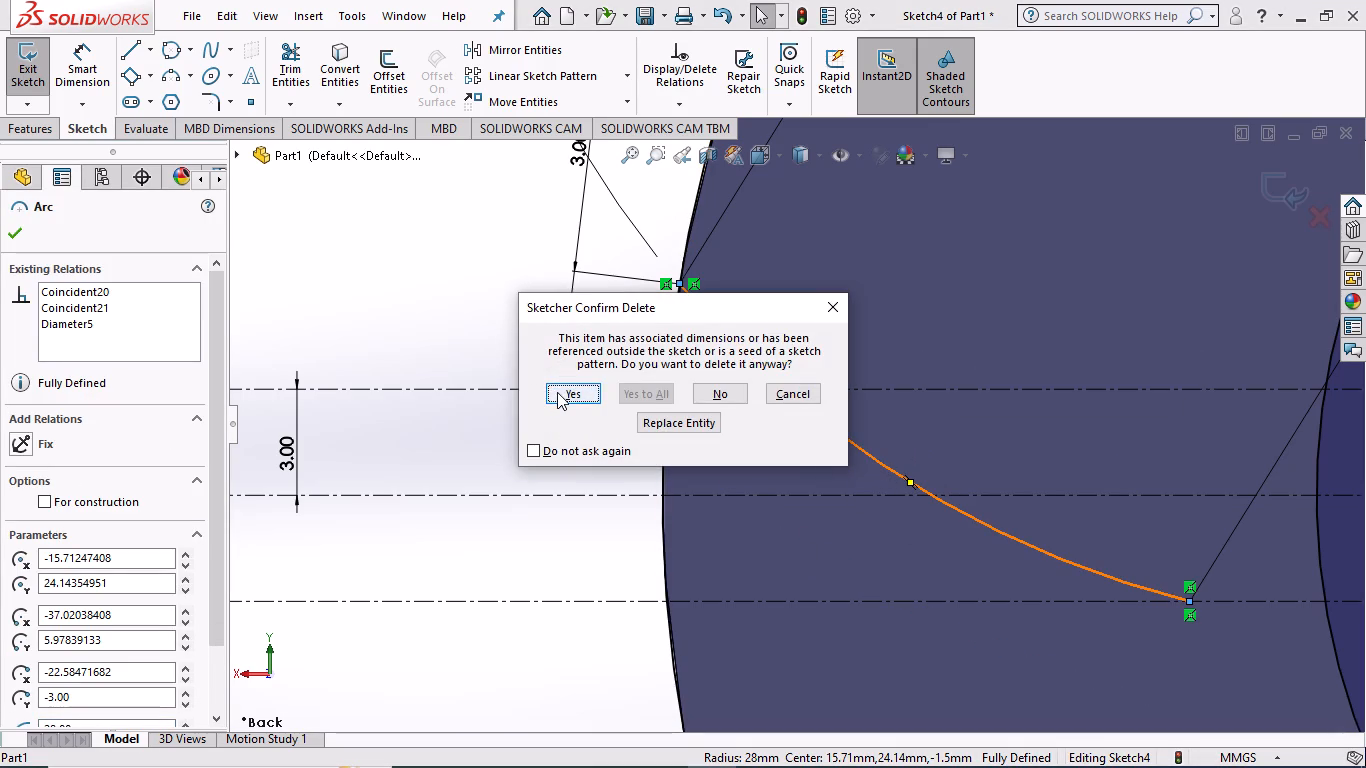
{"action": "left_click", "coordinate": [557, 392]}
Delete the deleted arc's two leftover end points, on the disc's outer edge and on the lower horizontal centerline.
{"action": "scroll", "coordinate": [720, 340], "scroll_direction": "up", "scroll_amount": 3}
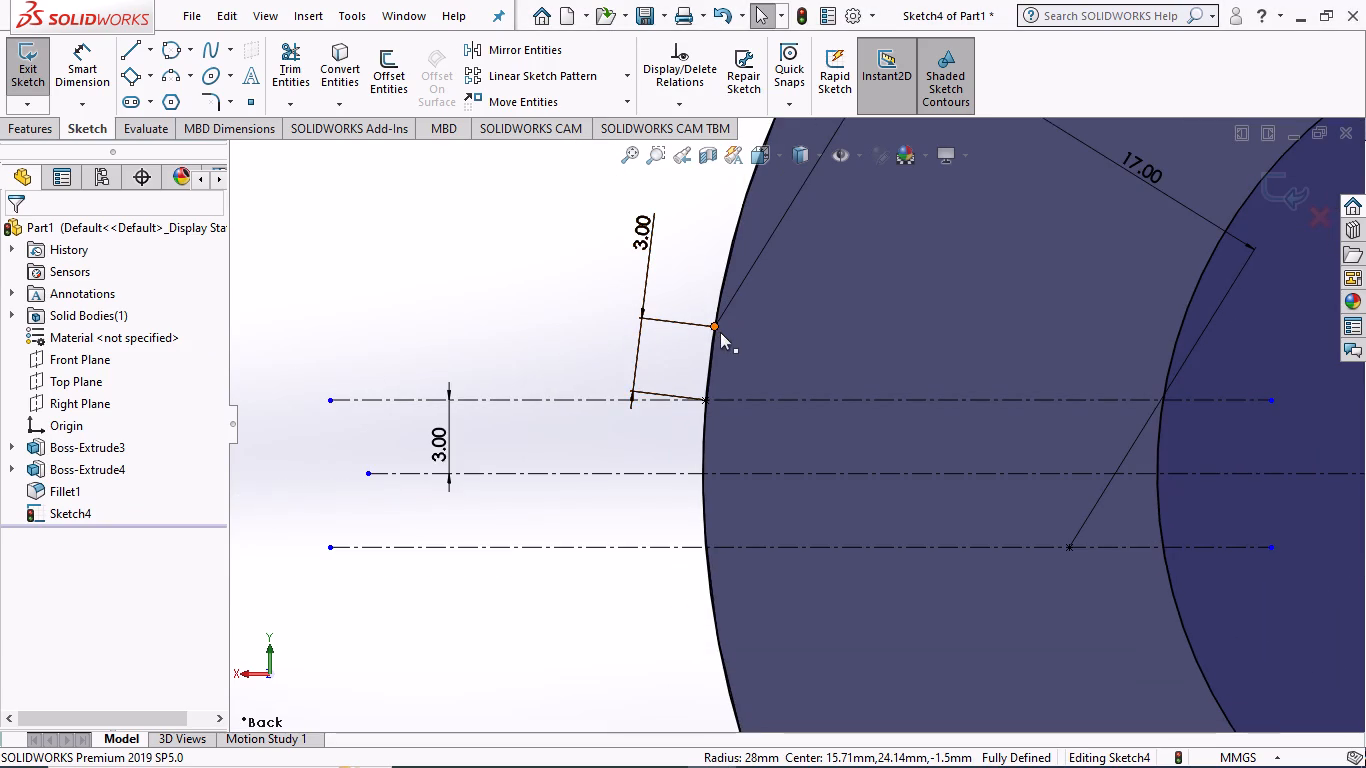
{"action": "left_click", "coordinate": [716, 324]}
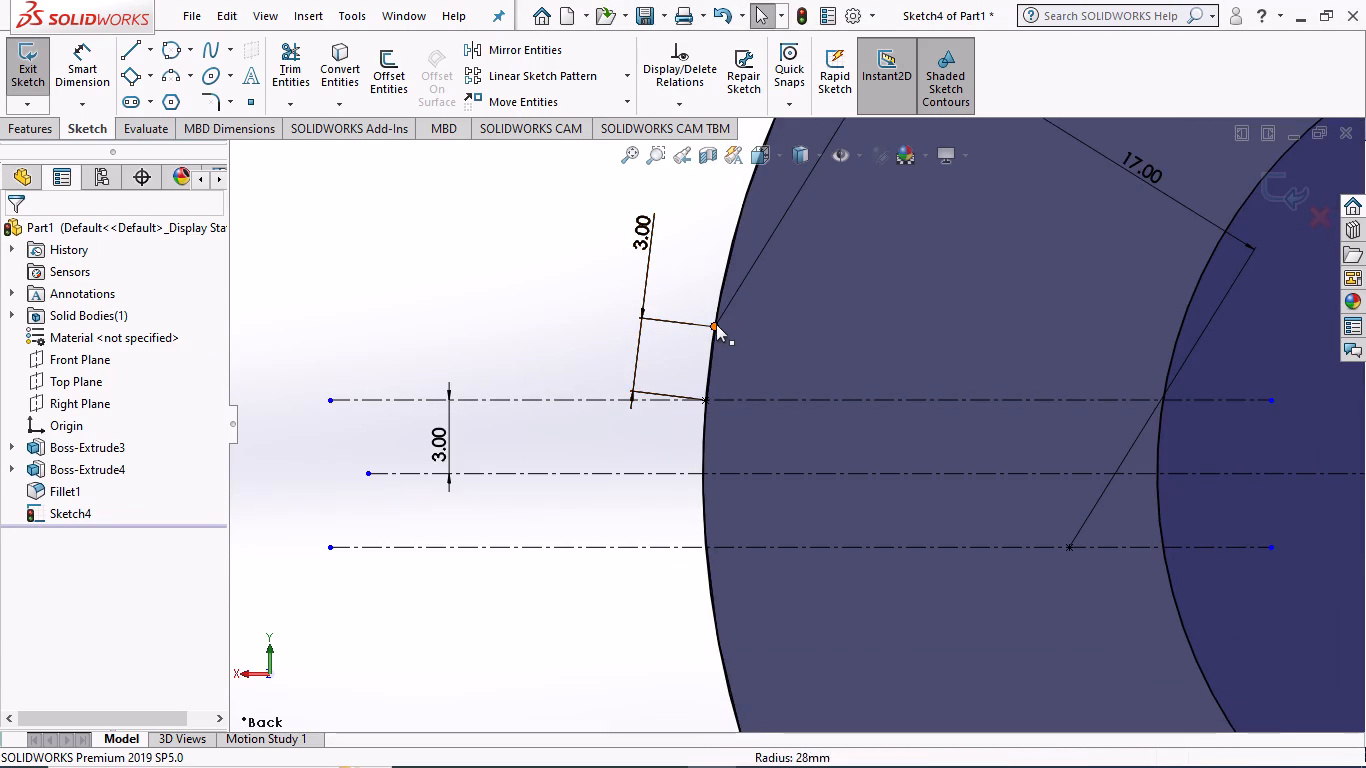
{"action": "key", "text": "Delete"}
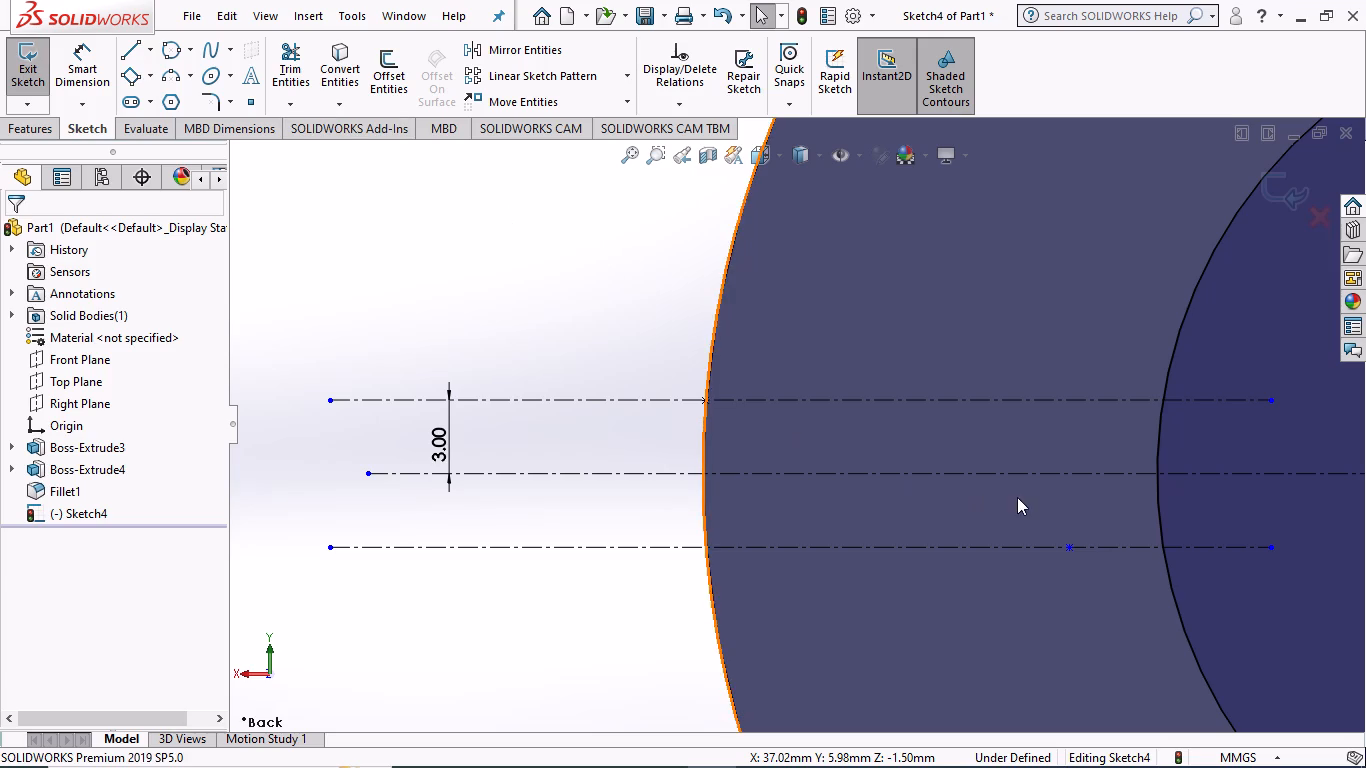
{"action": "left_click", "coordinate": [1071, 546]}
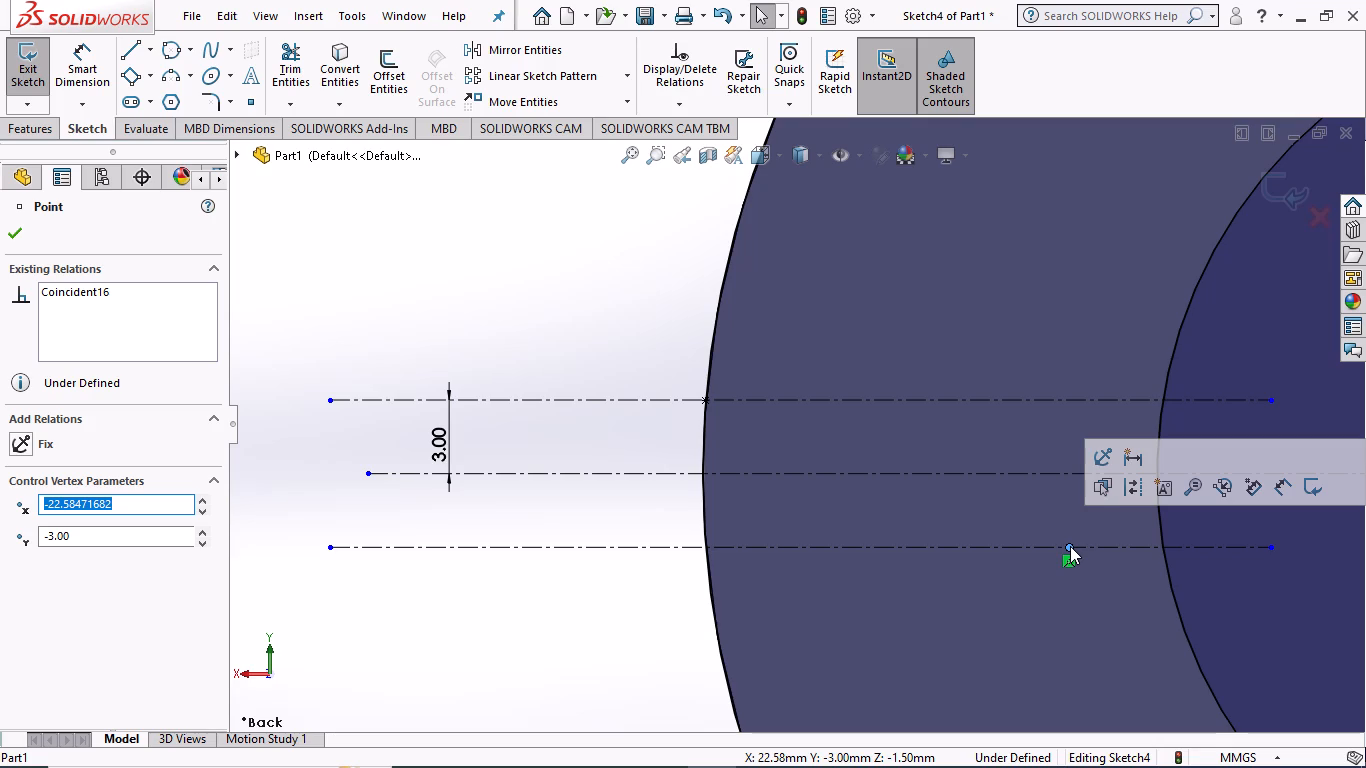
{"action": "key", "text": "Delete"}
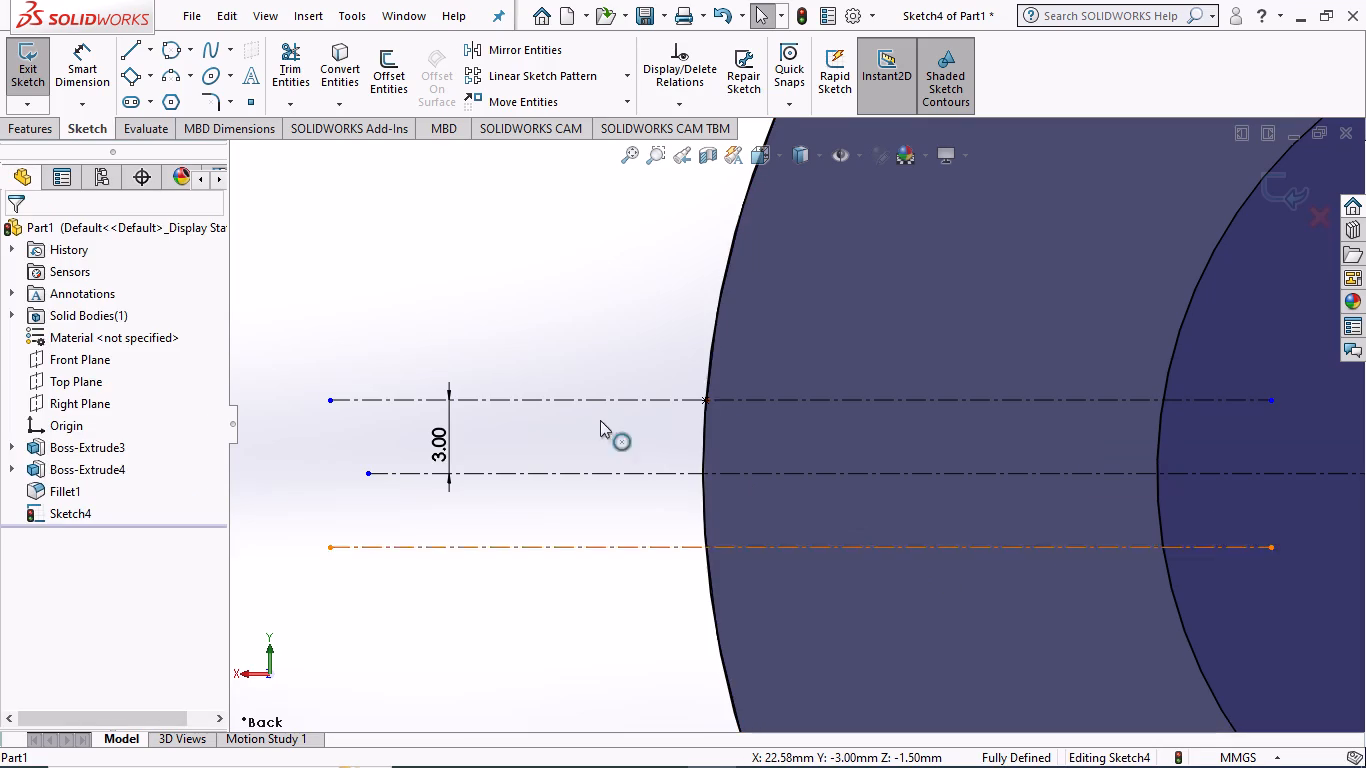
Place a sketch point on the disc's face, about 2.3 mm below the lower horizontal centerline and near the hub circle.
{"action": "left_click", "coordinate": [249, 100]}
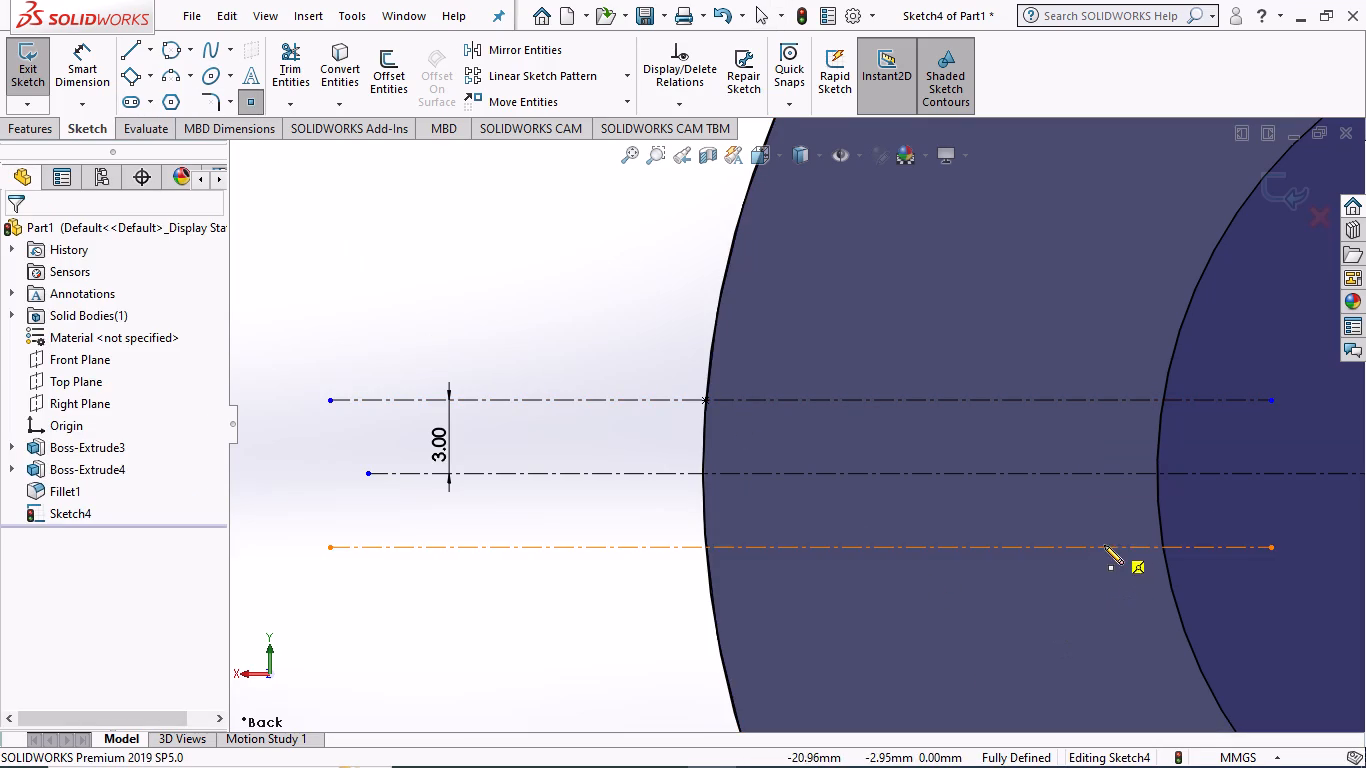
{"action": "left_click", "coordinate": [1116, 603]}
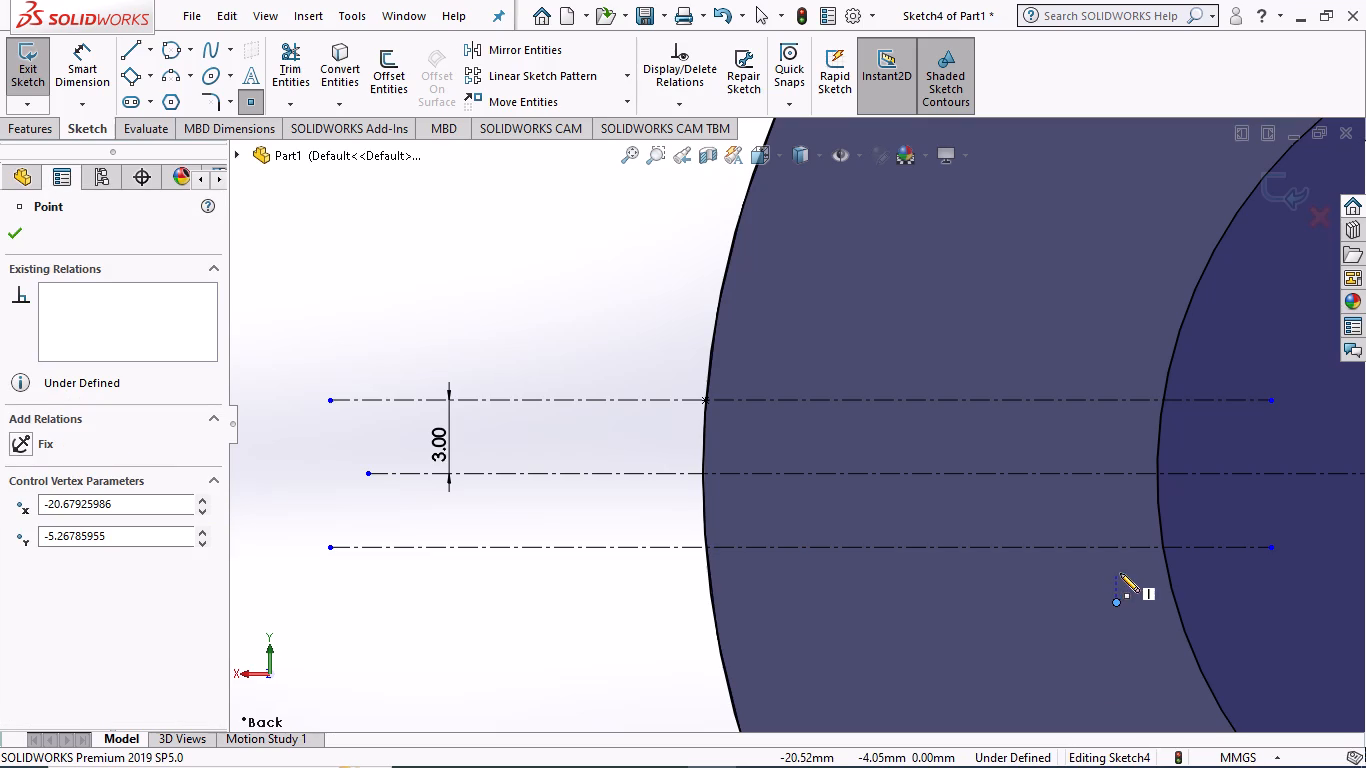
{"action": "left_click", "coordinate": [12, 233]}
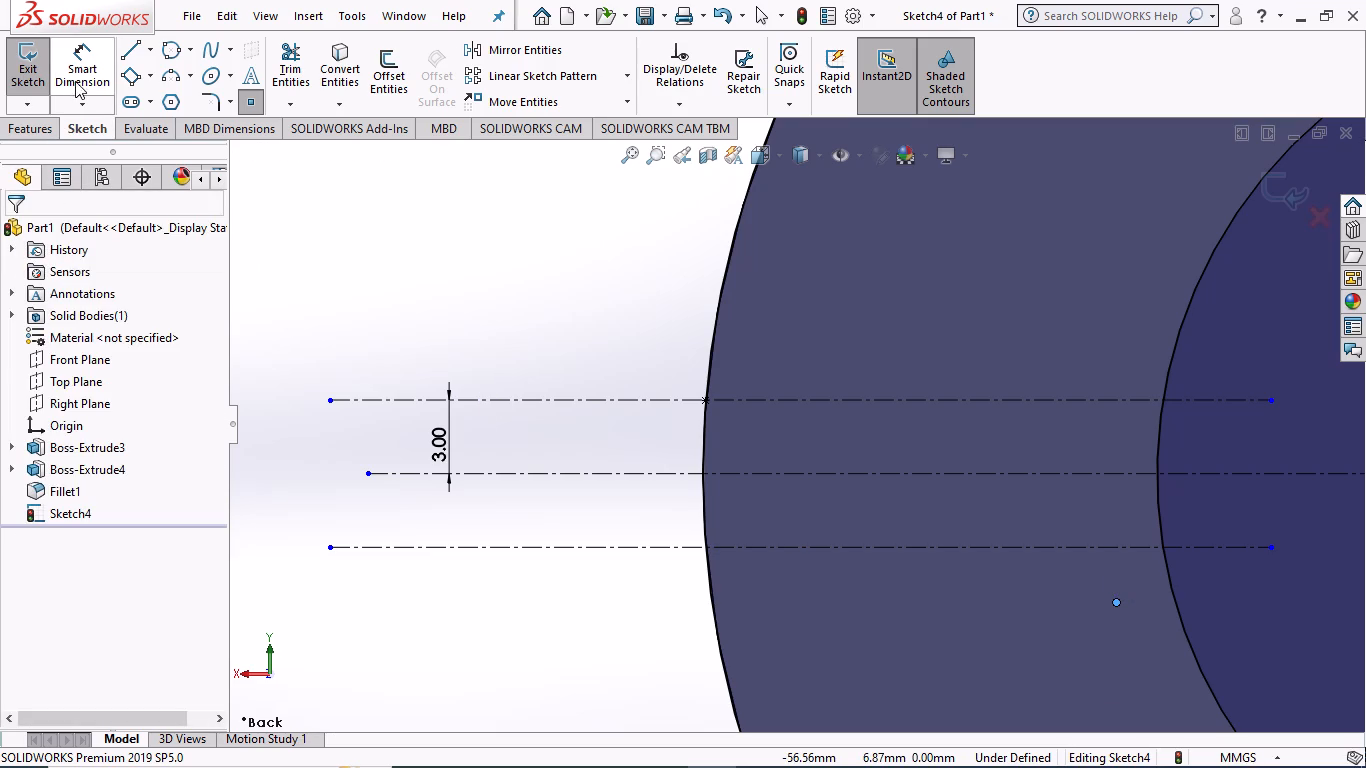
Dimension the new point 3 mm below the lower horizontal centerline.
{"action": "left_click", "coordinate": [80, 73]}
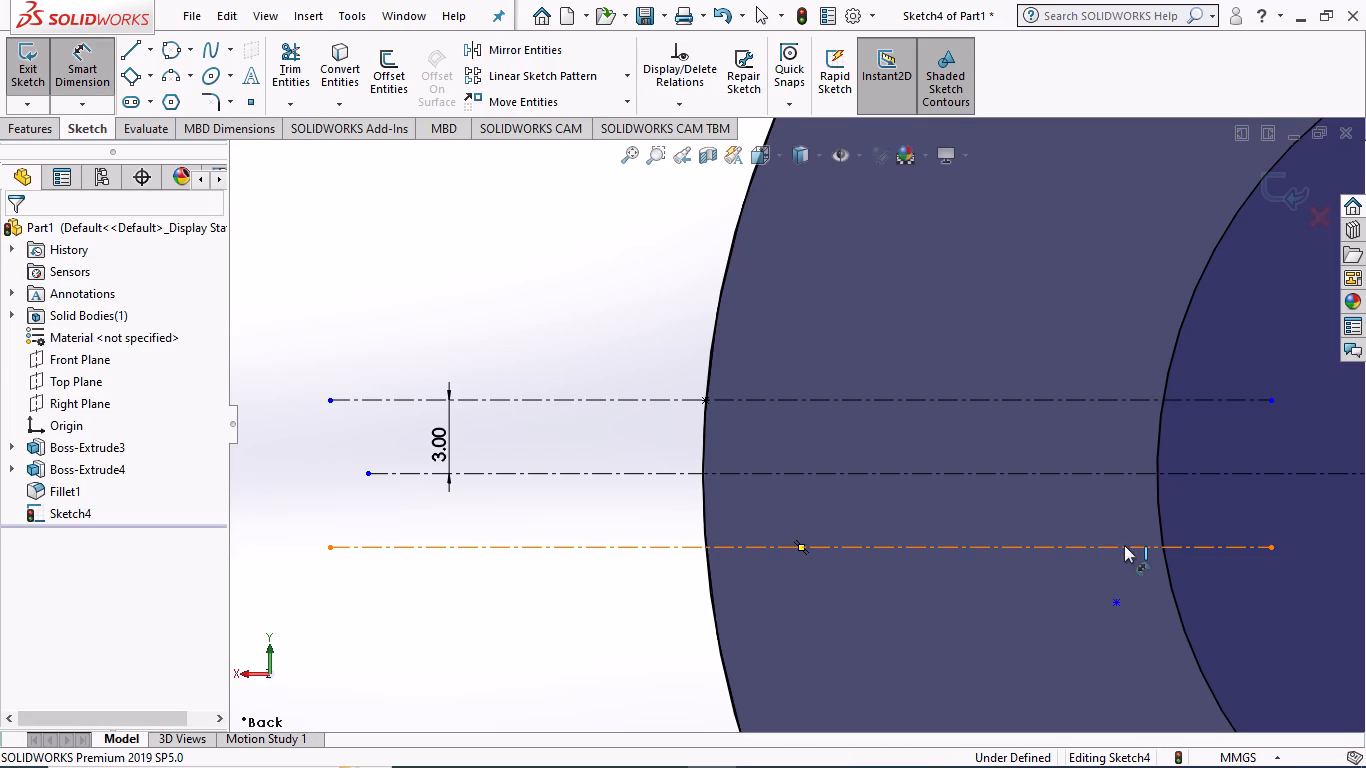
{"action": "left_click", "coordinate": [1121, 545]}
{"action": "left_click", "coordinate": [1116, 598]}
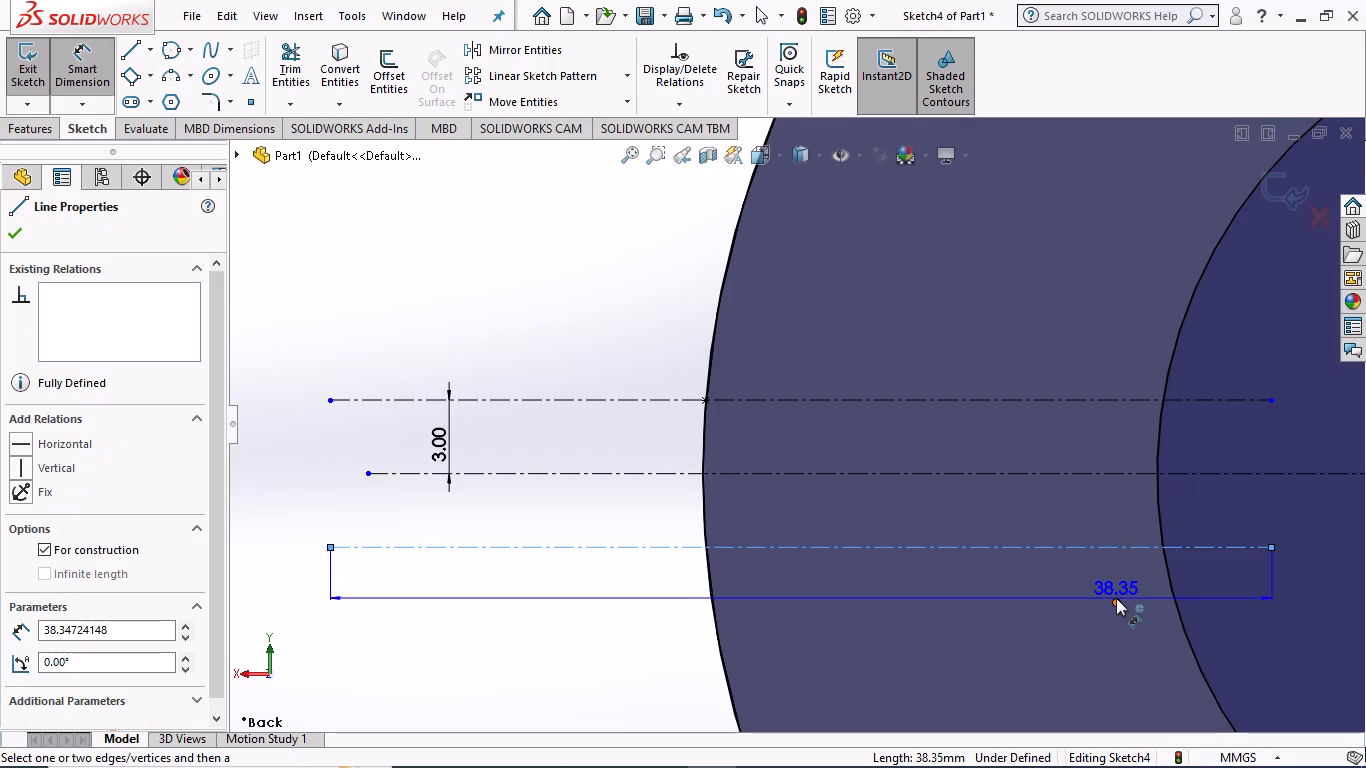
{"action": "left_click", "coordinate": [1137, 580]}
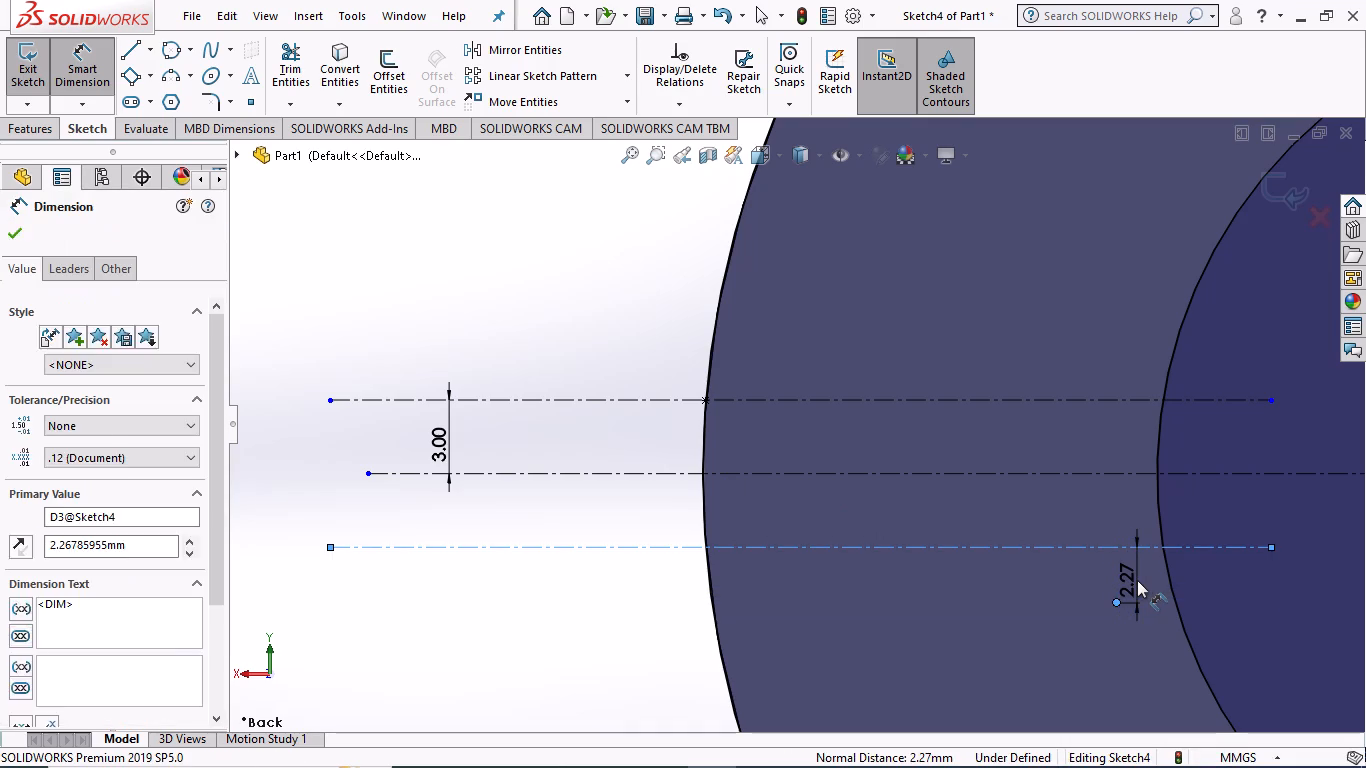
{"action": "key", "text": "3"}
{"action": "key", "text": "Return"}
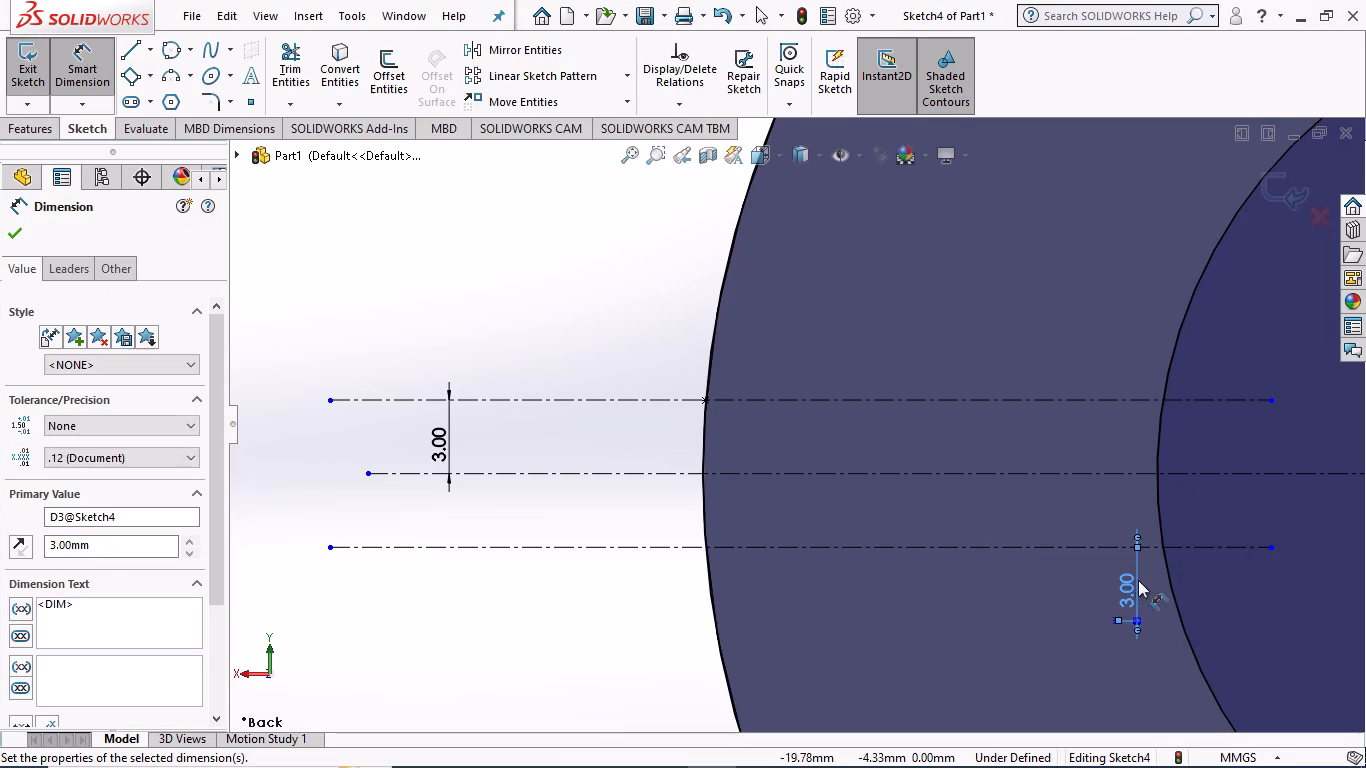
{"action": "left_click", "coordinate": [20, 229]}
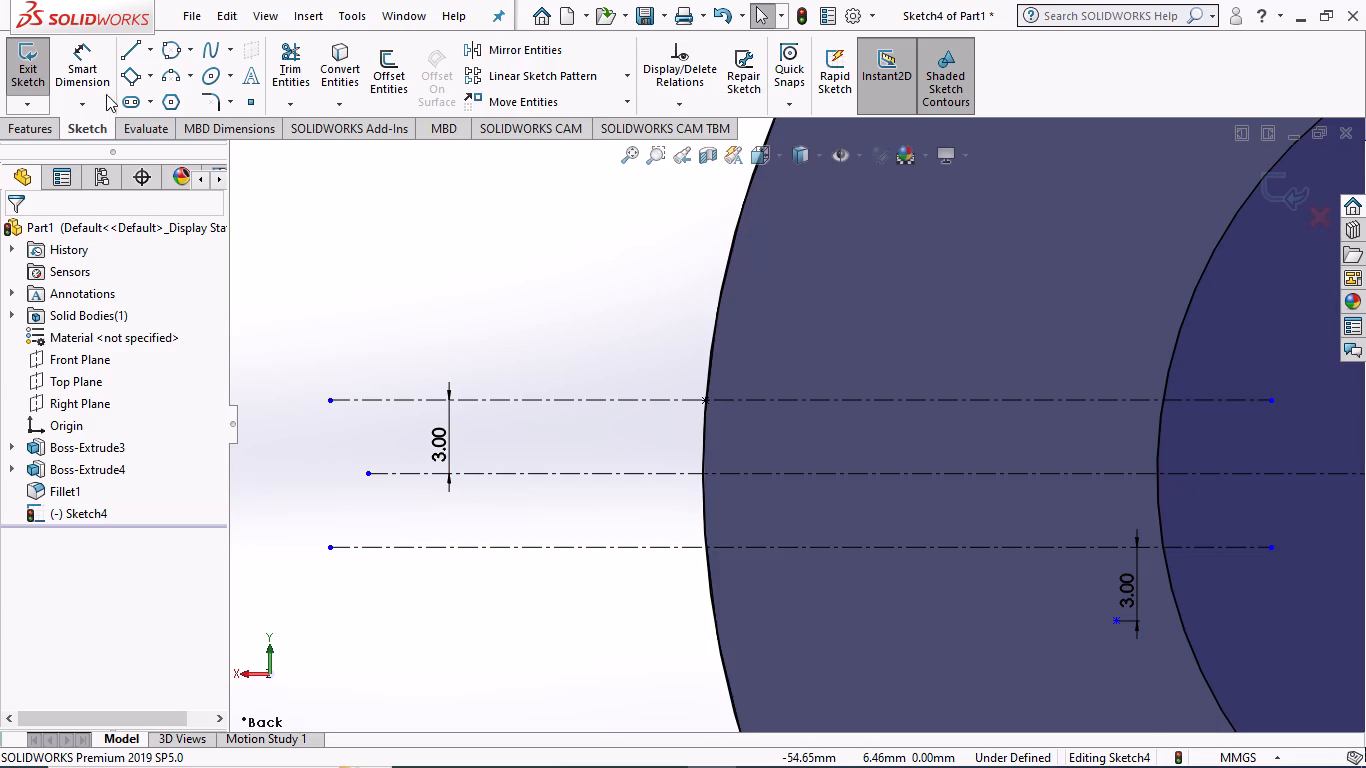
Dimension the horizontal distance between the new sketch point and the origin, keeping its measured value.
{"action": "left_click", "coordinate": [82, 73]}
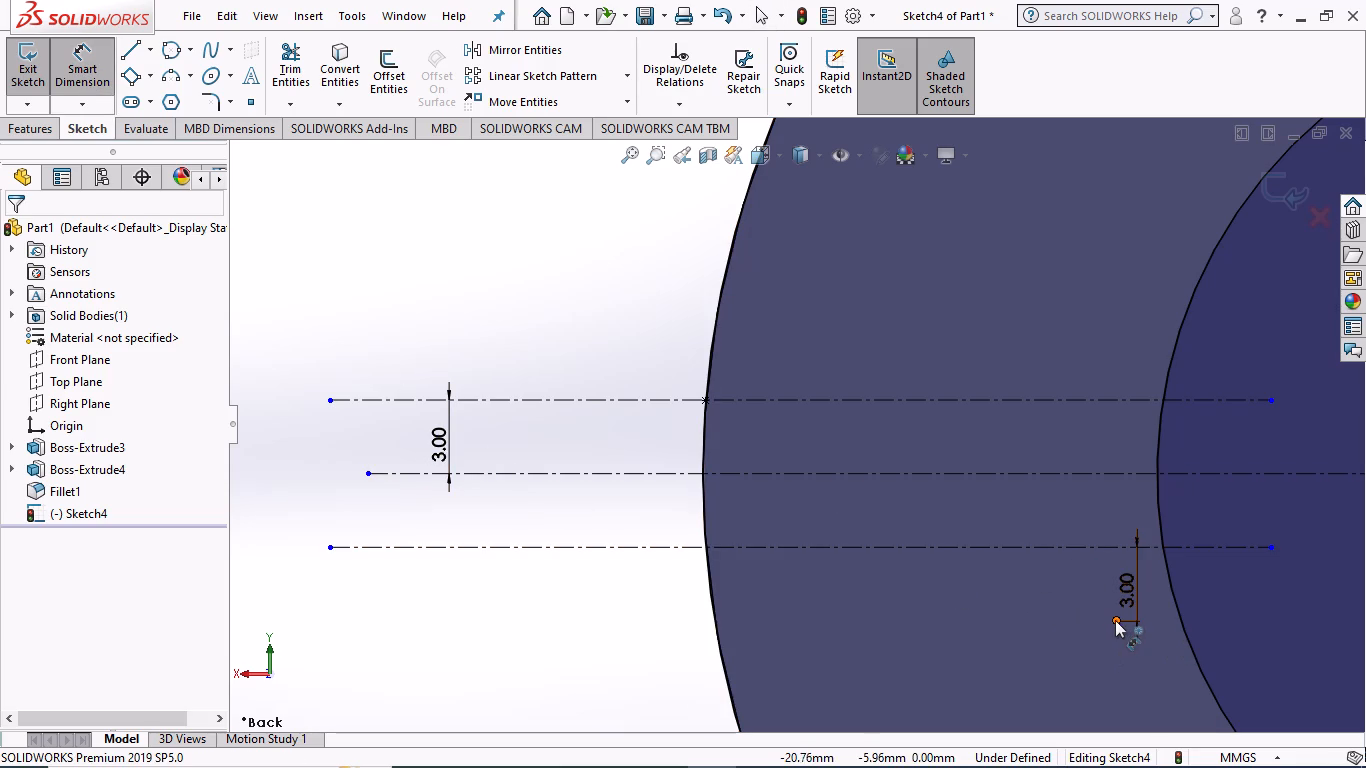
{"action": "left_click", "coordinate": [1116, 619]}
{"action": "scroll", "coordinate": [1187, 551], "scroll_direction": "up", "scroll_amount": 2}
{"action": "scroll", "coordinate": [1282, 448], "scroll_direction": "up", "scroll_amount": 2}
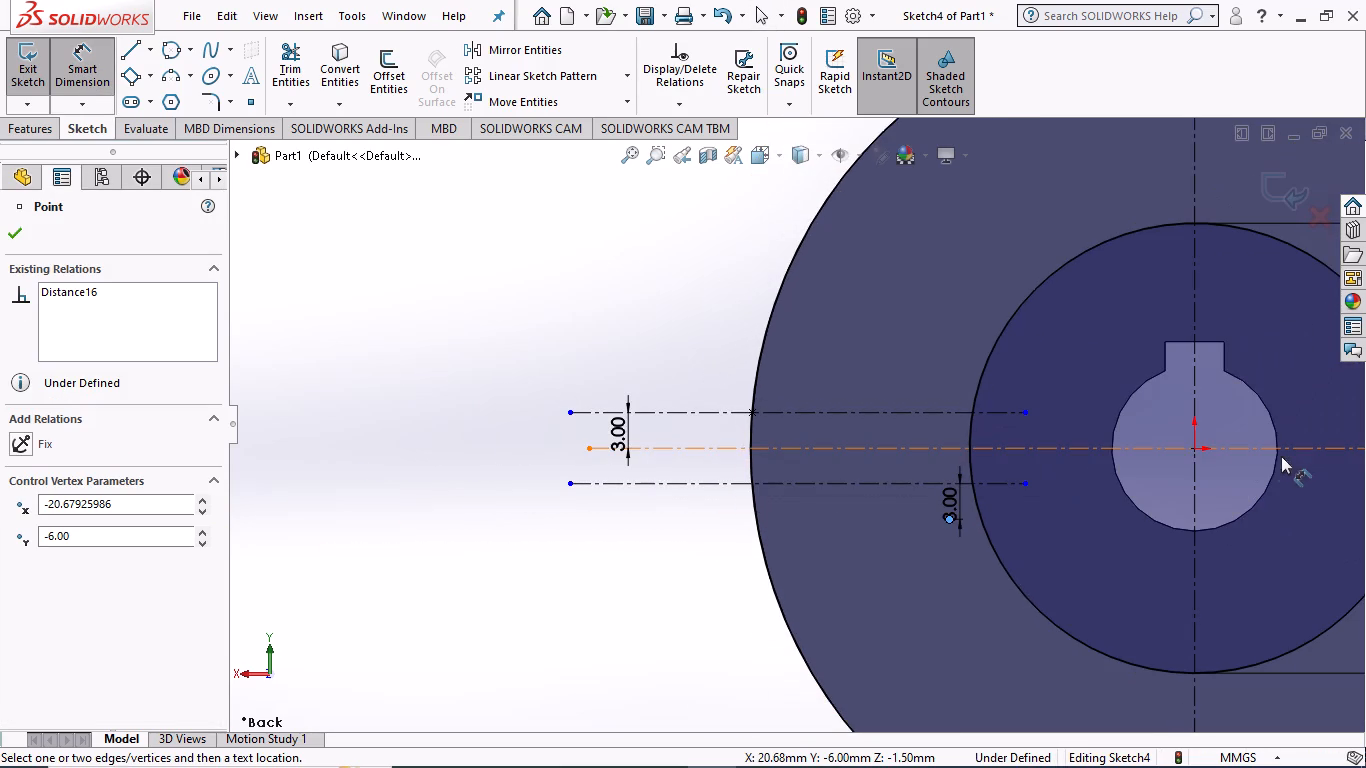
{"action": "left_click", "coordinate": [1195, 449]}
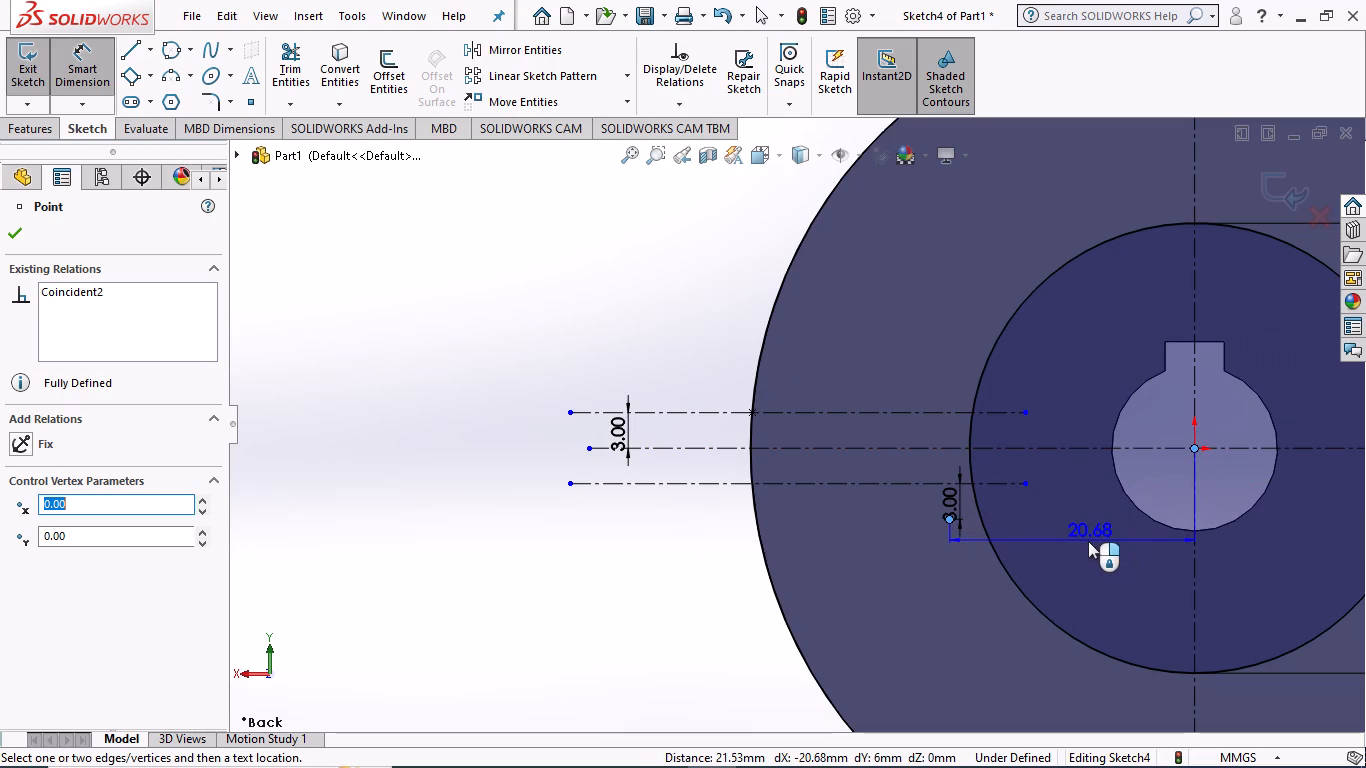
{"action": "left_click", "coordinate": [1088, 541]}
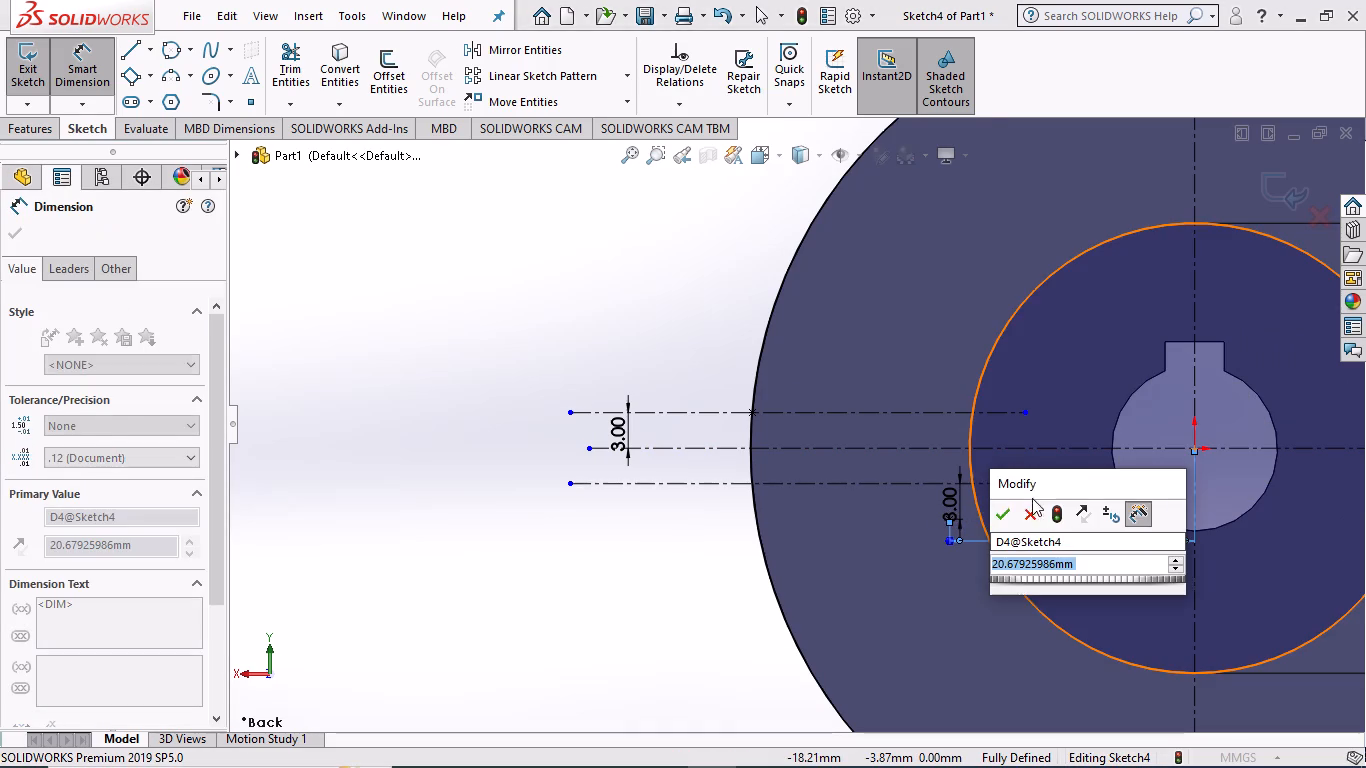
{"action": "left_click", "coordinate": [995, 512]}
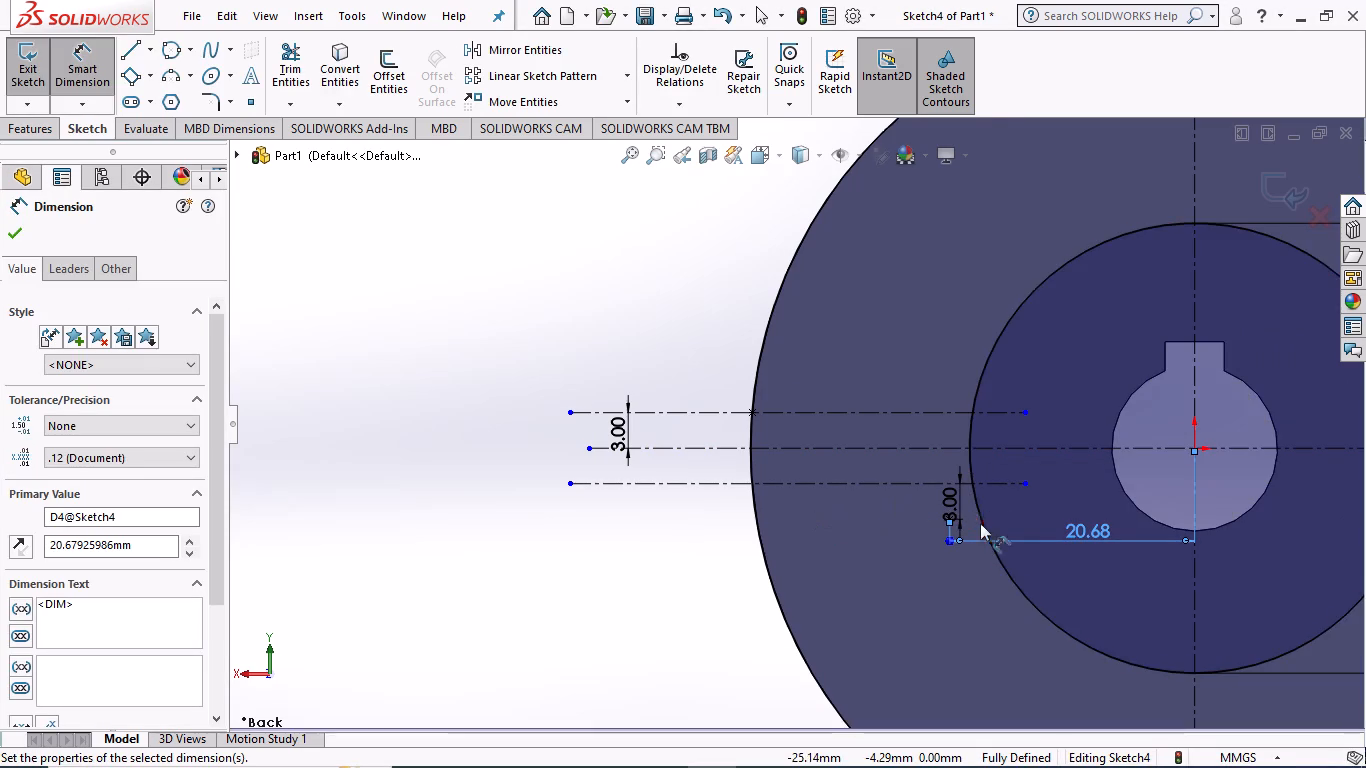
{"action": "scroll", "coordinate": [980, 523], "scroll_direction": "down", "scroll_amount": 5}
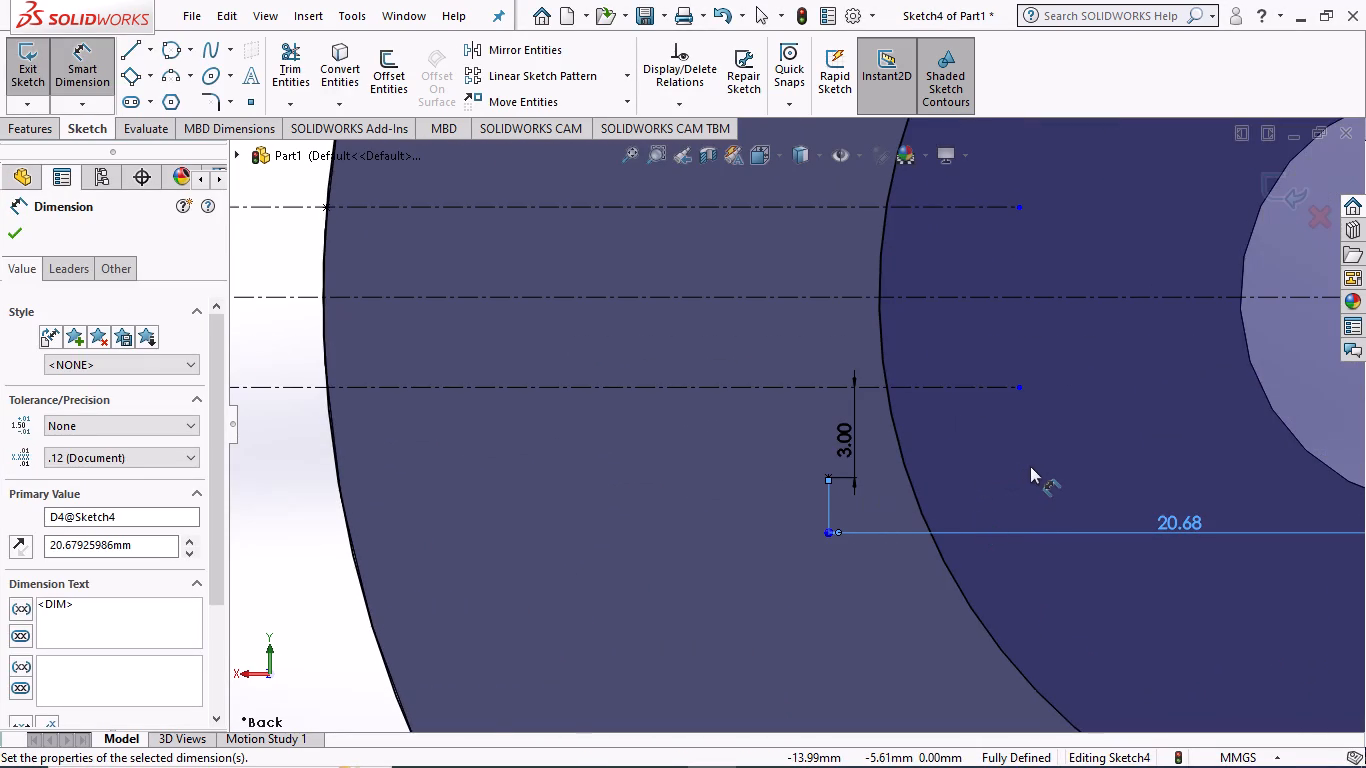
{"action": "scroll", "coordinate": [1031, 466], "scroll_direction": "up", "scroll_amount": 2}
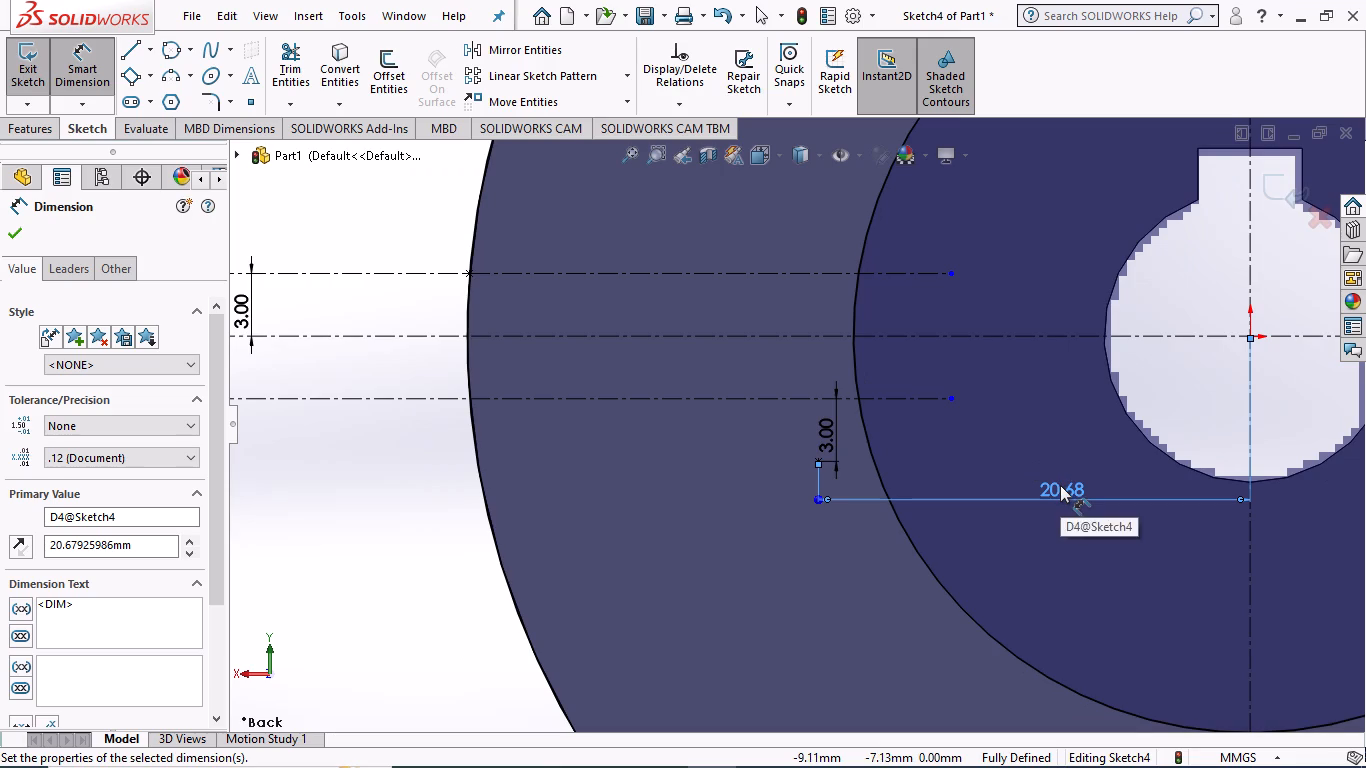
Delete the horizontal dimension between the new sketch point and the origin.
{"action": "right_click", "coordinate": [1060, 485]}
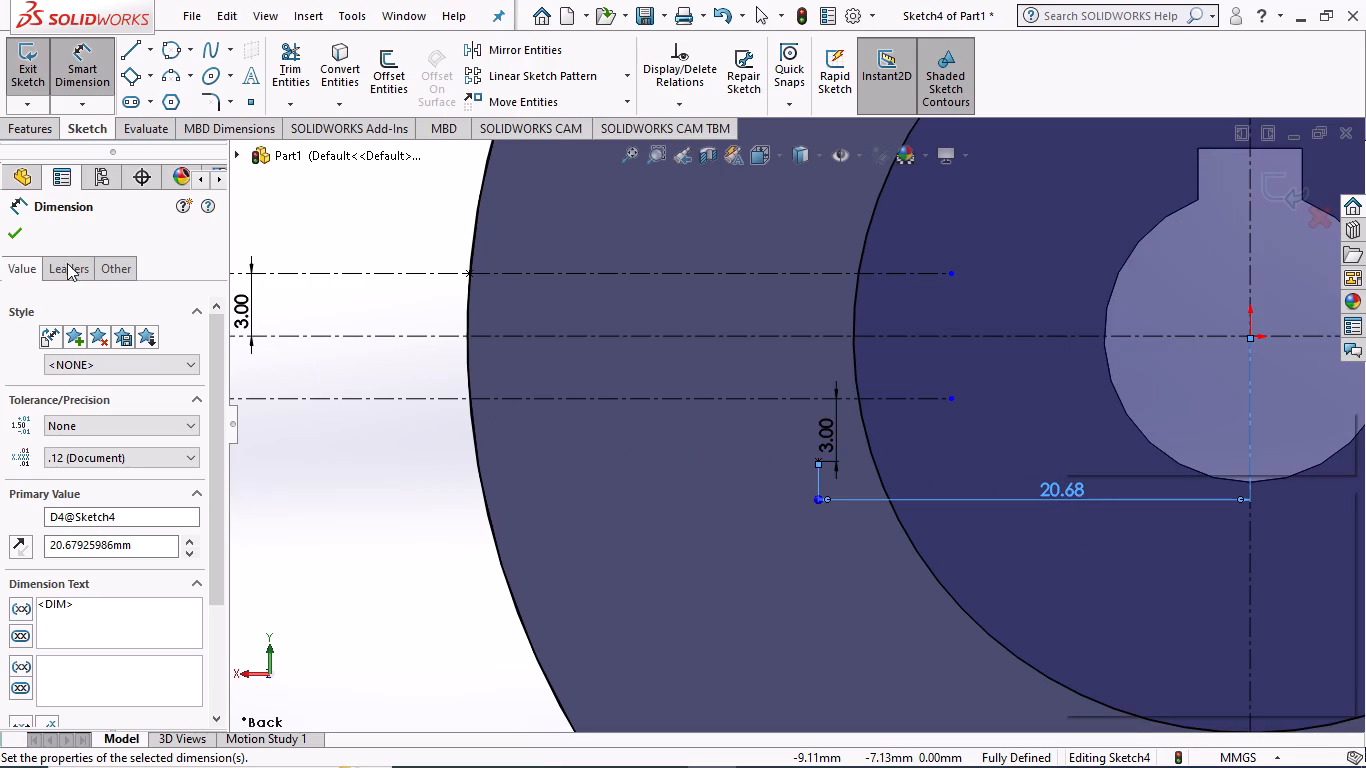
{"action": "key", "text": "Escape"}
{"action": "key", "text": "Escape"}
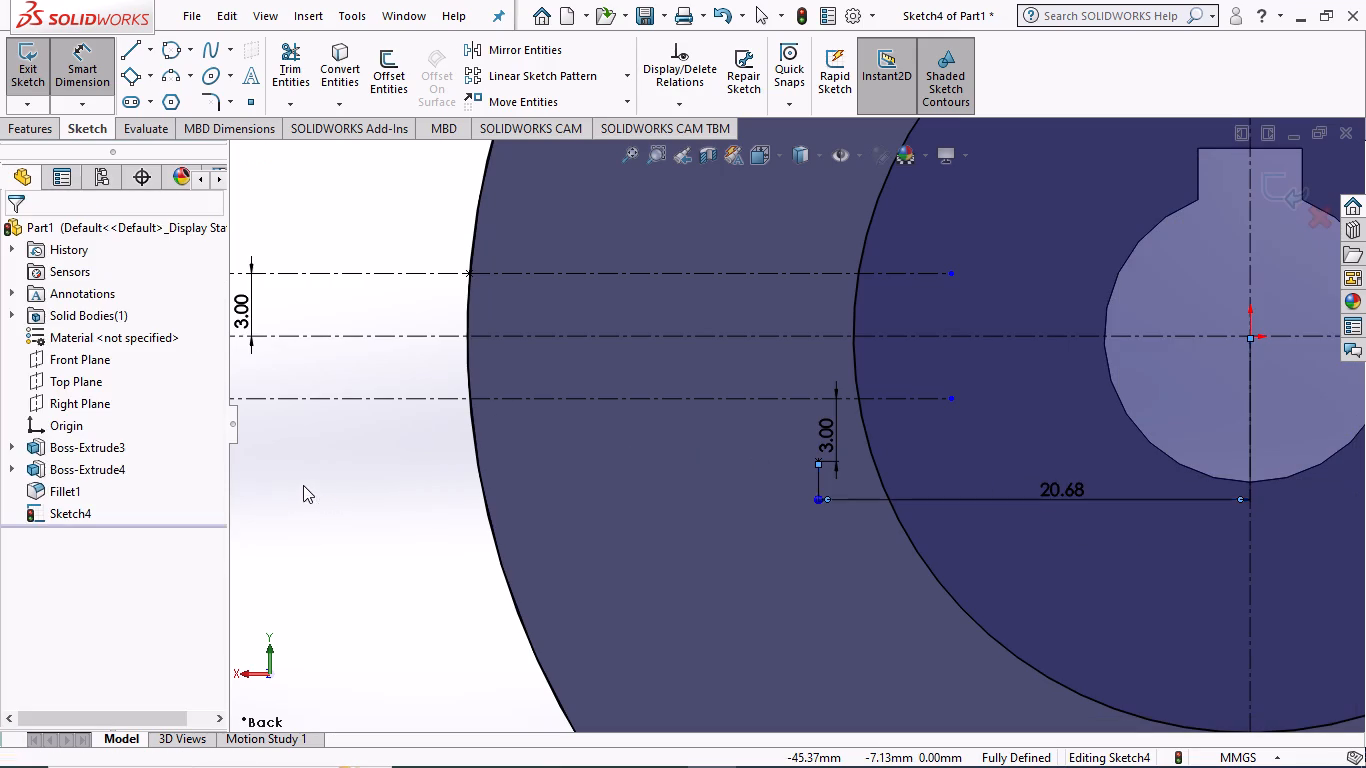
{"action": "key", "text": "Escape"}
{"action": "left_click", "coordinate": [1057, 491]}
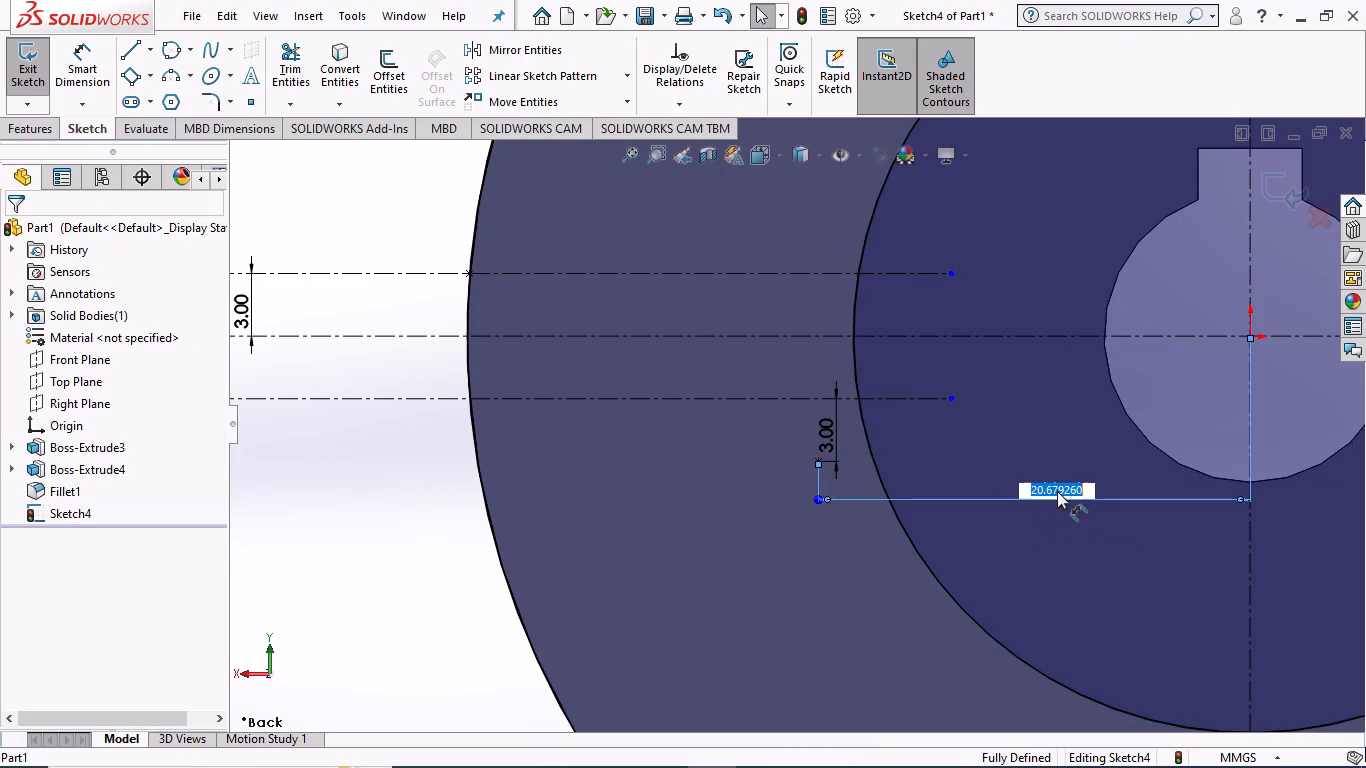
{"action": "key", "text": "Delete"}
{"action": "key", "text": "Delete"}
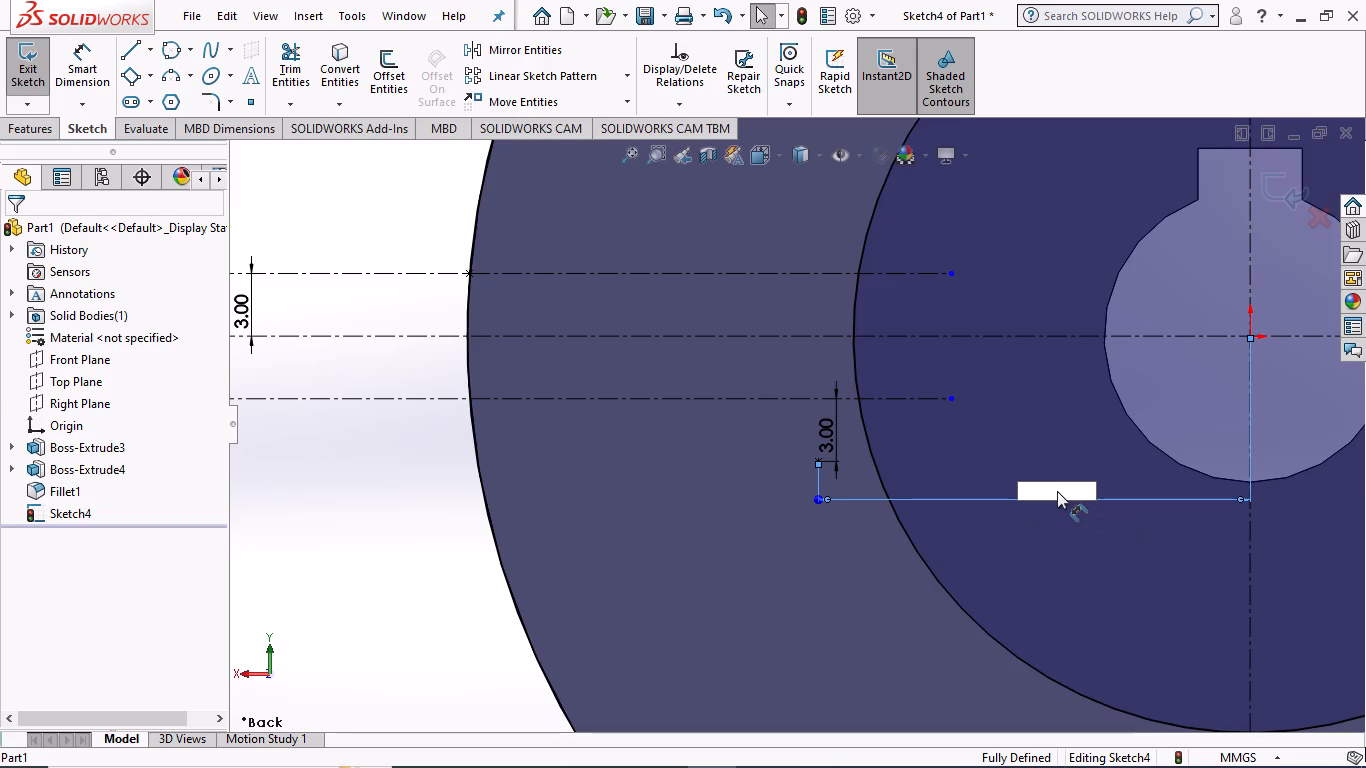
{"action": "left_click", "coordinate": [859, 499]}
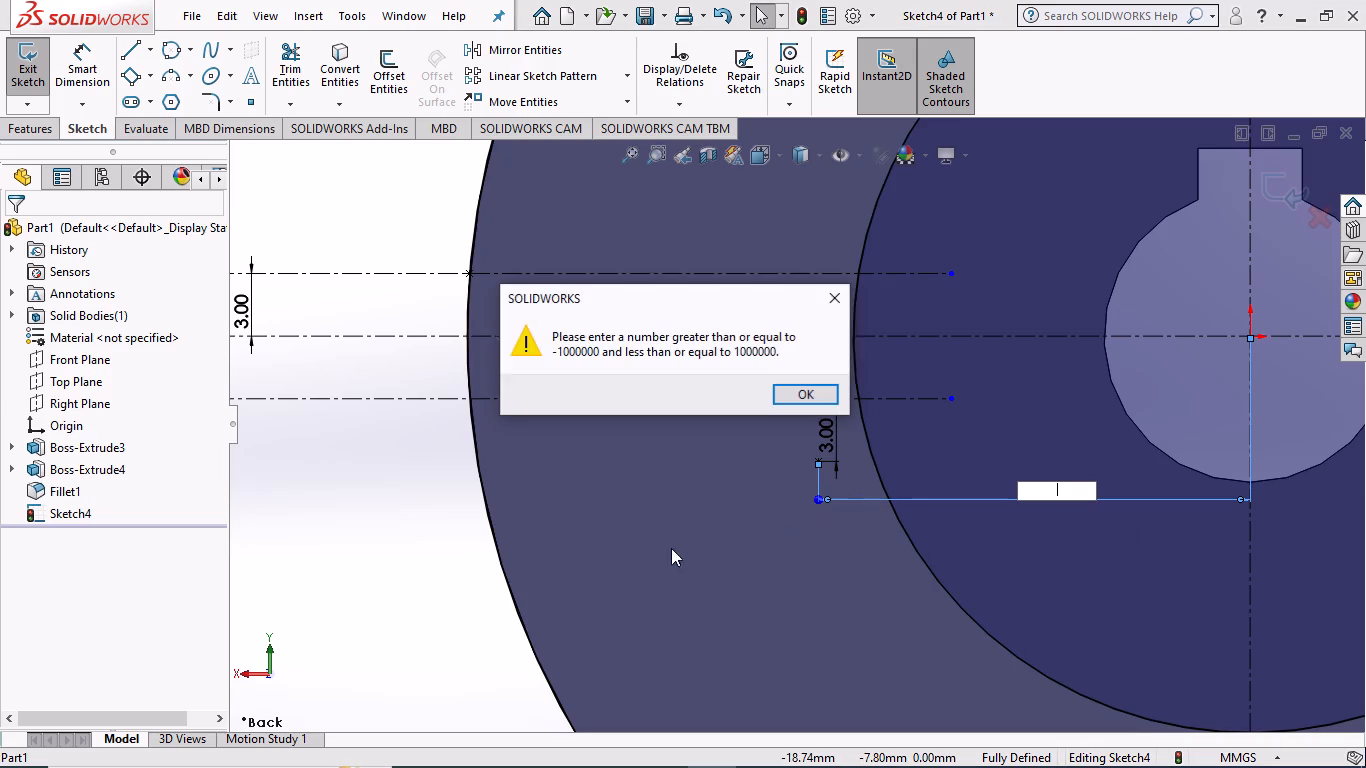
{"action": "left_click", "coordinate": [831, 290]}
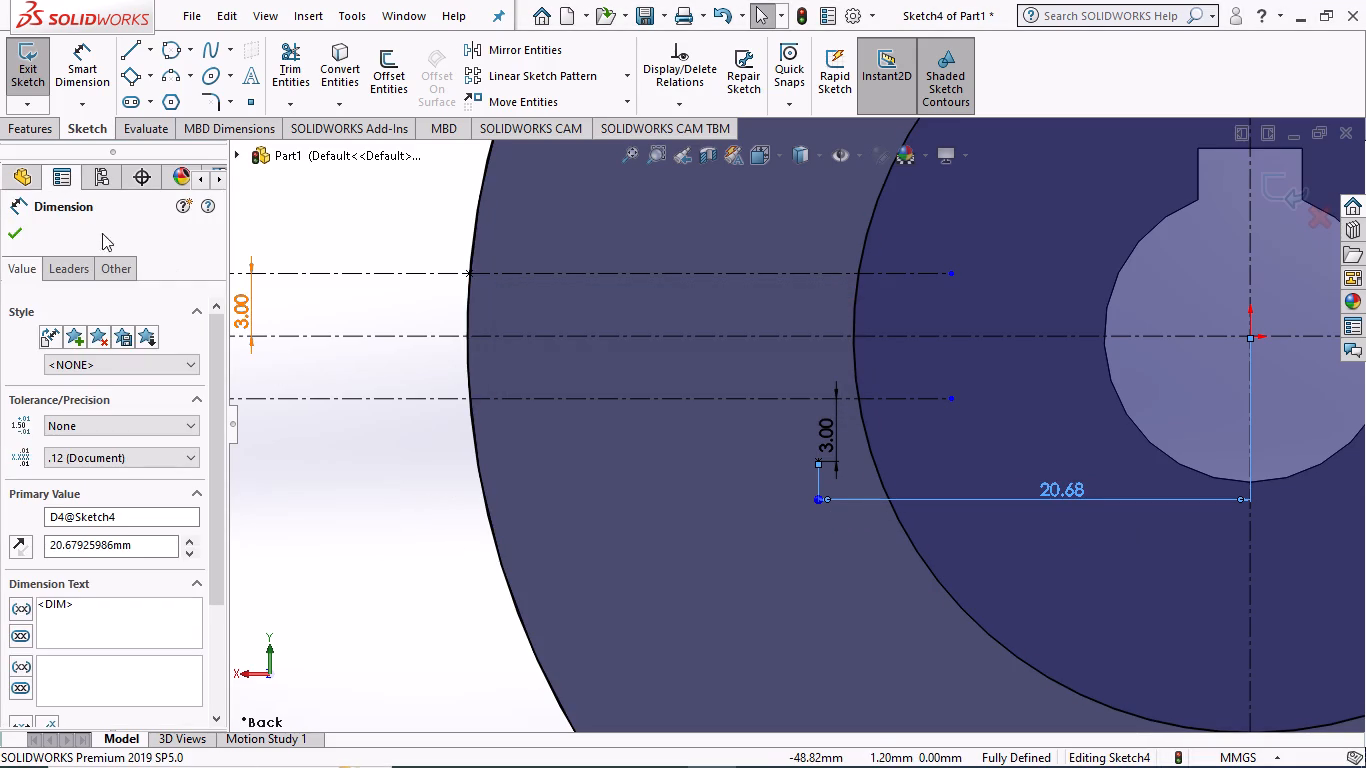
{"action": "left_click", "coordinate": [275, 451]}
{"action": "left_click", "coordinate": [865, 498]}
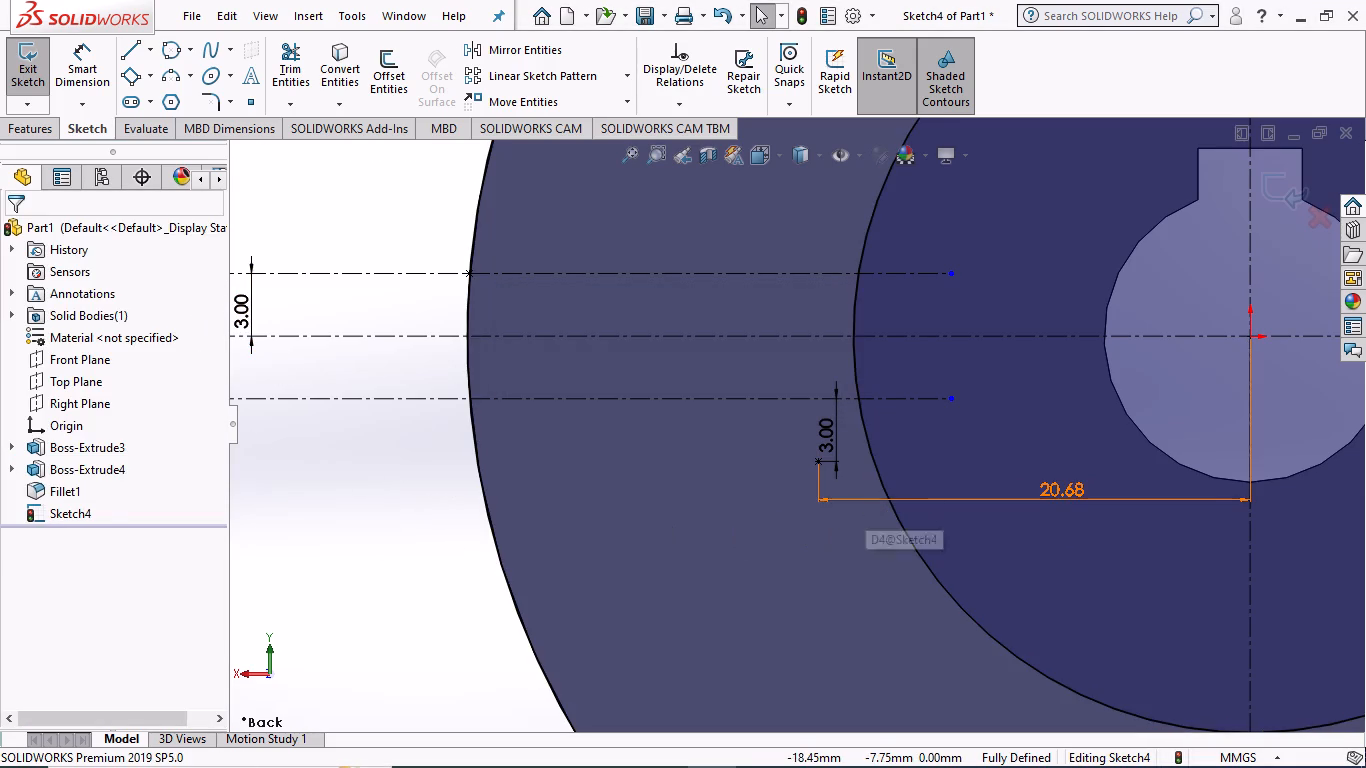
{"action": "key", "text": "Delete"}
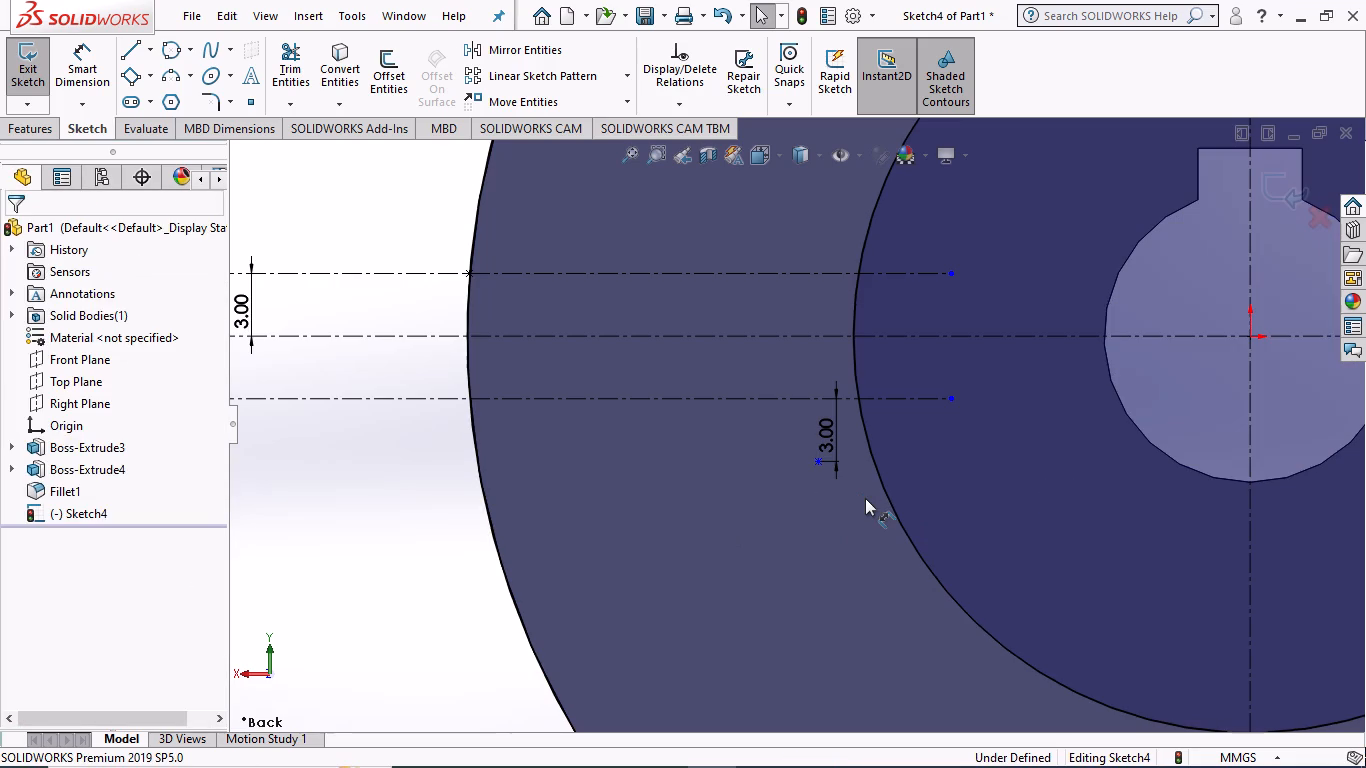
Add a 17 mm aligned dimension between the point on the disc's outer edge and the new lower point.
{"action": "scroll", "coordinate": [817, 434], "scroll_direction": "up", "scroll_amount": 1}
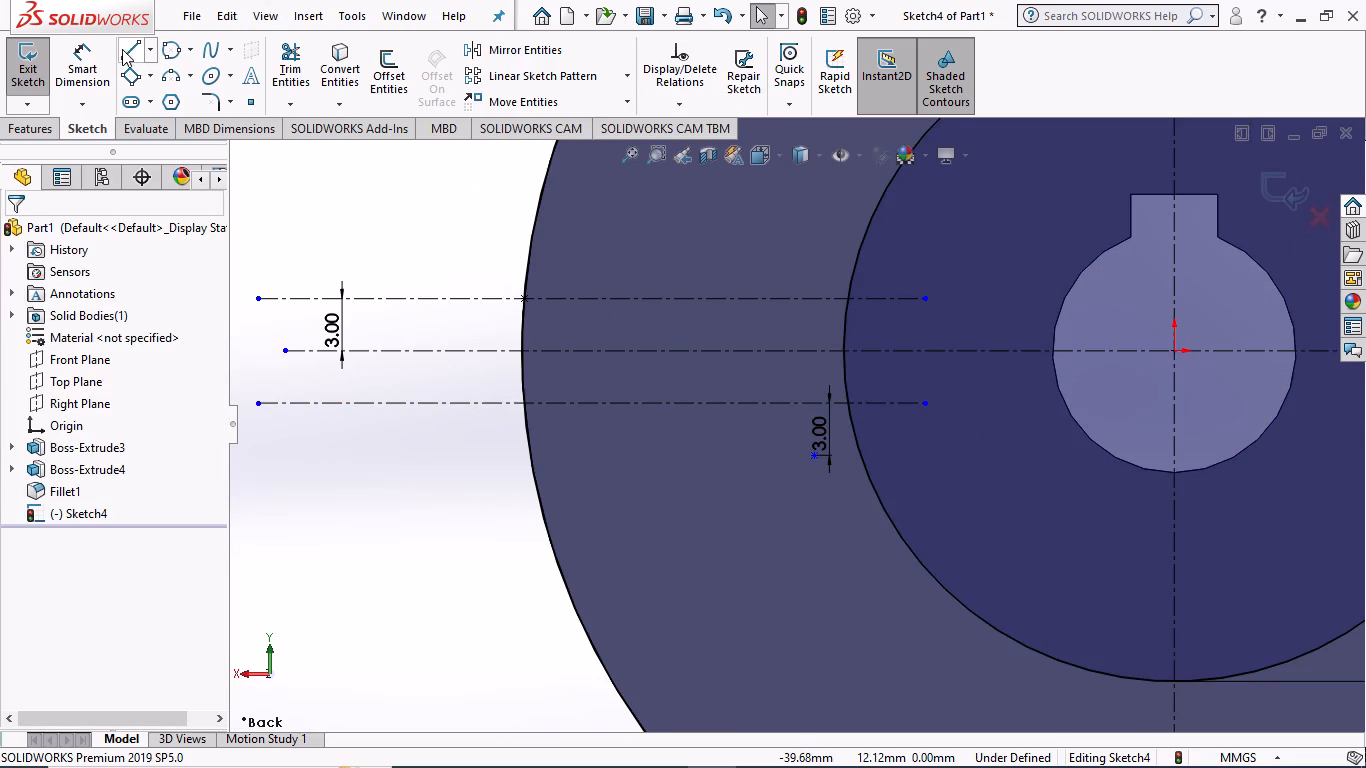
{"action": "left_click", "coordinate": [164, 46]}
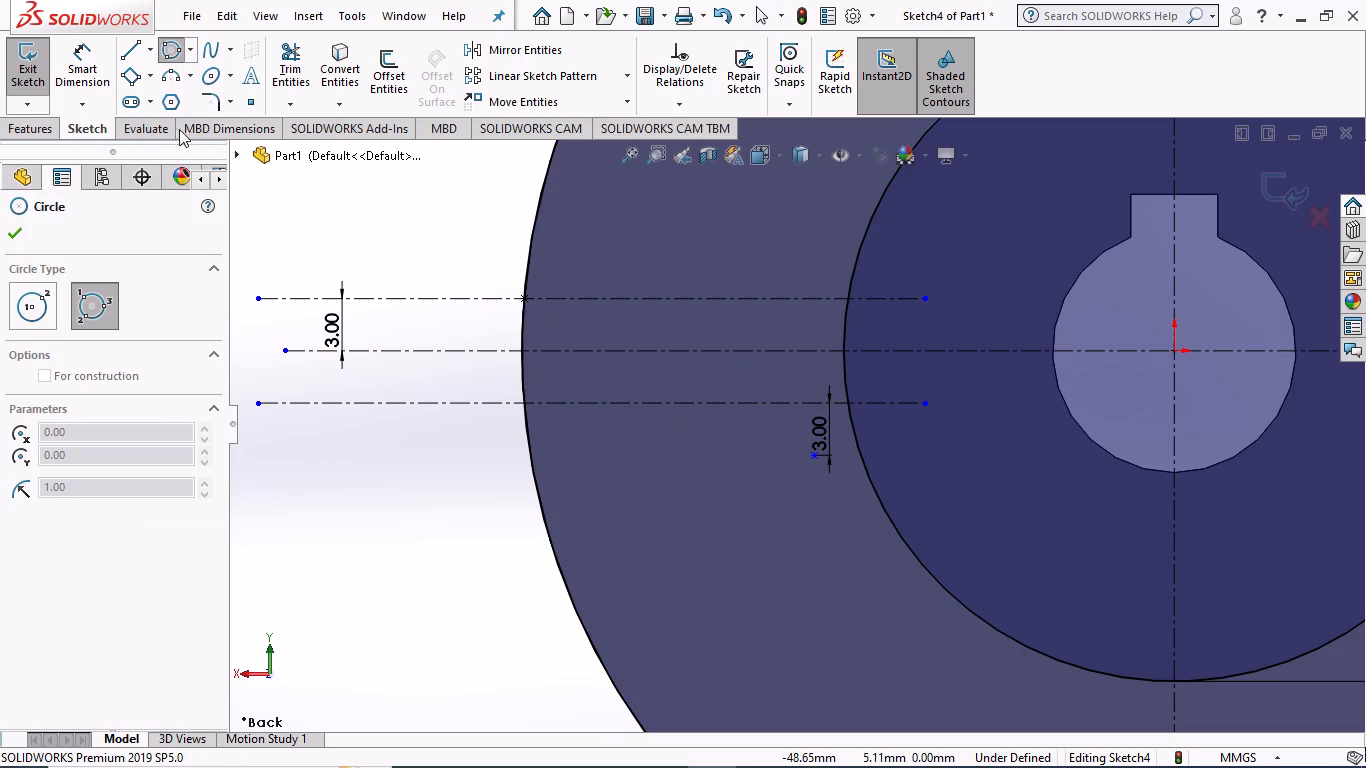
{"action": "left_click", "coordinate": [86, 72]}
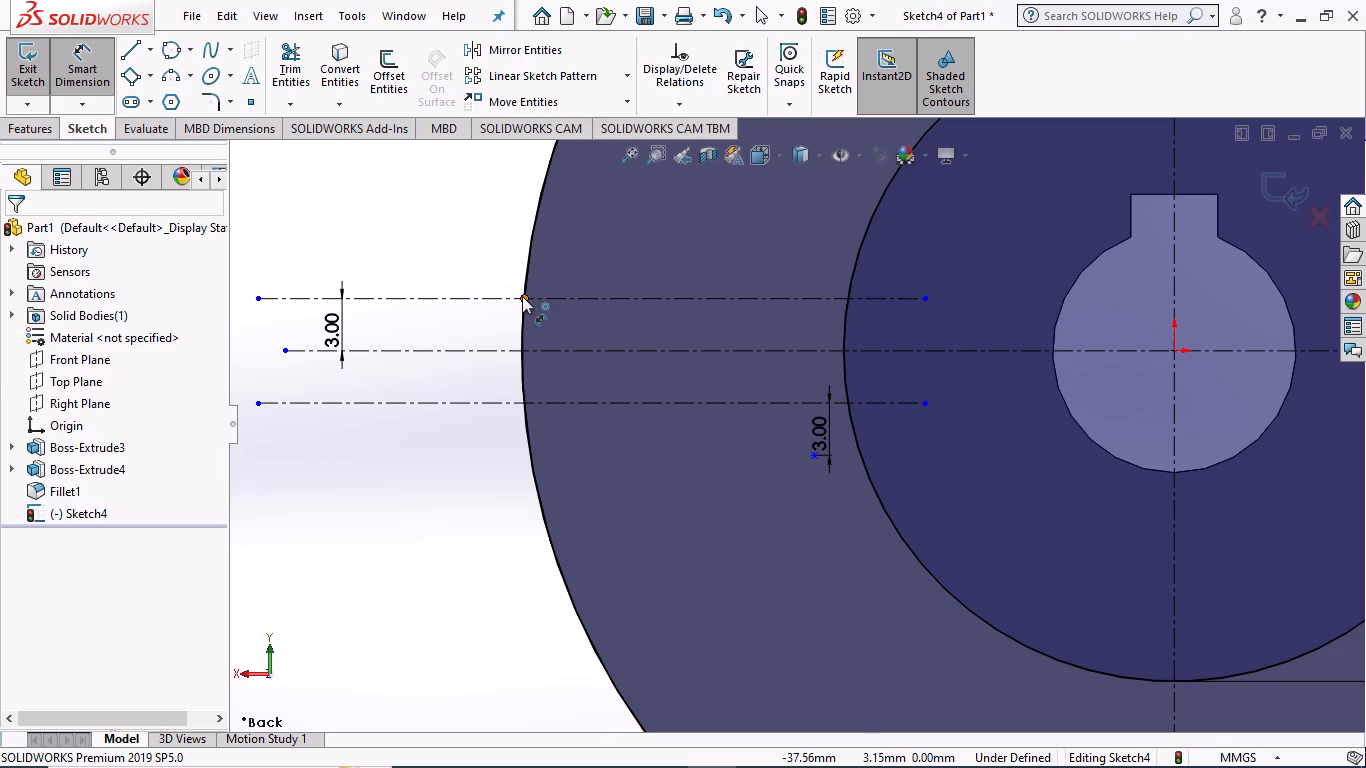
{"action": "left_click", "coordinate": [522, 295]}
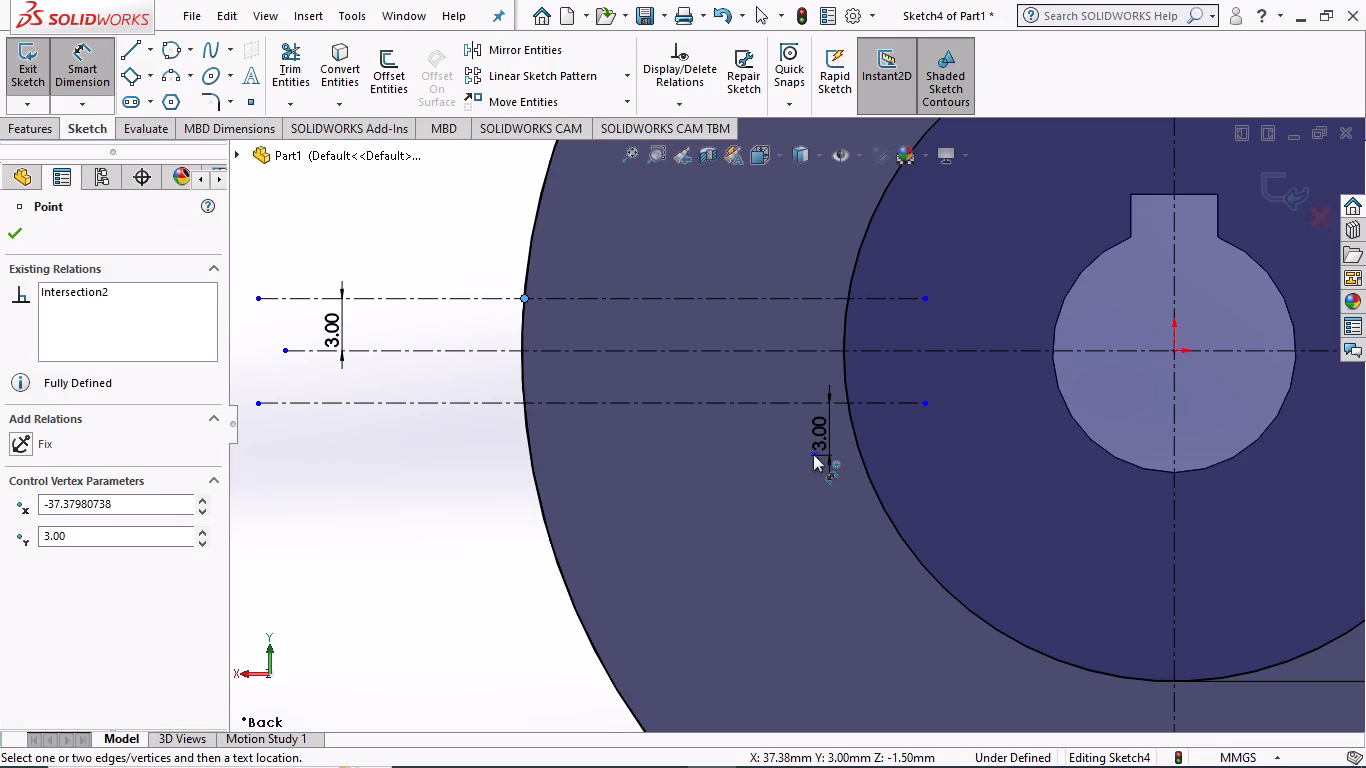
{"action": "left_click", "coordinate": [814, 454]}
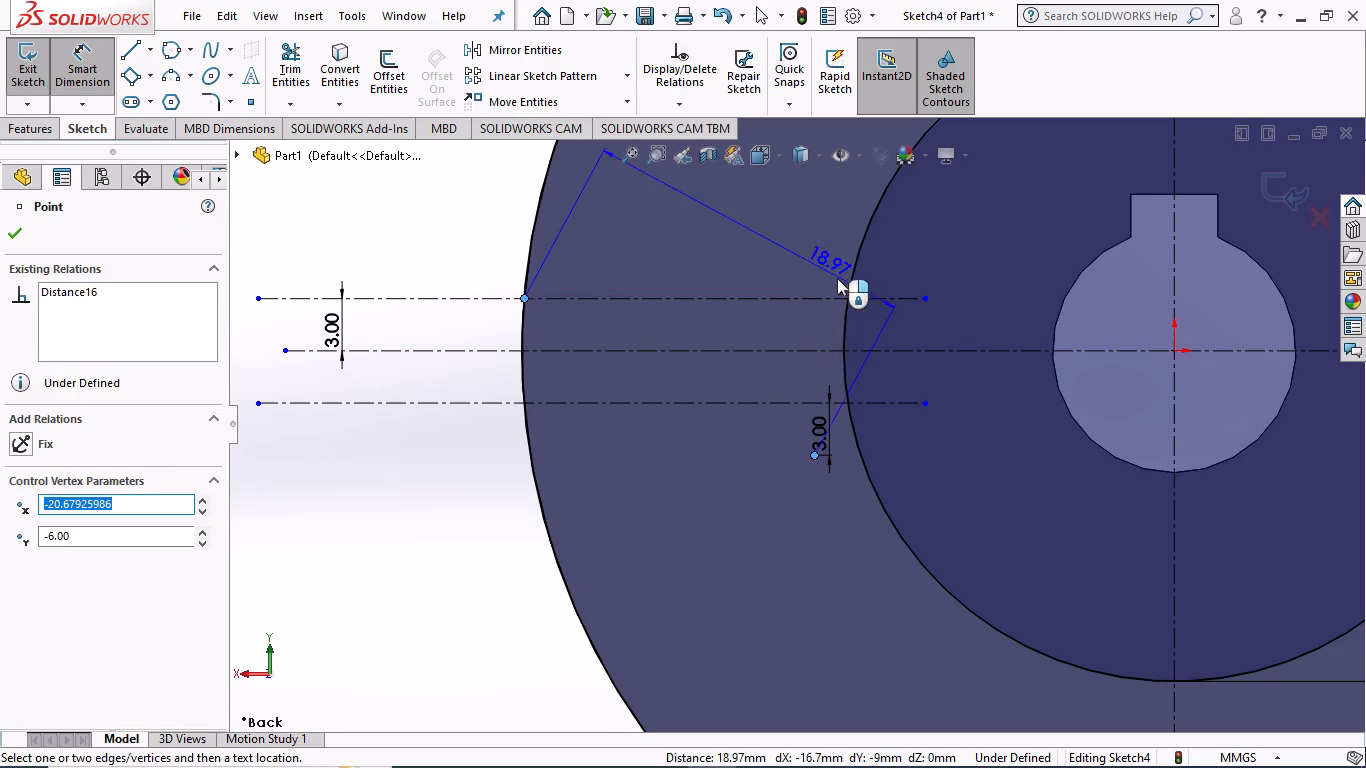
{"action": "left_click", "coordinate": [868, 272]}
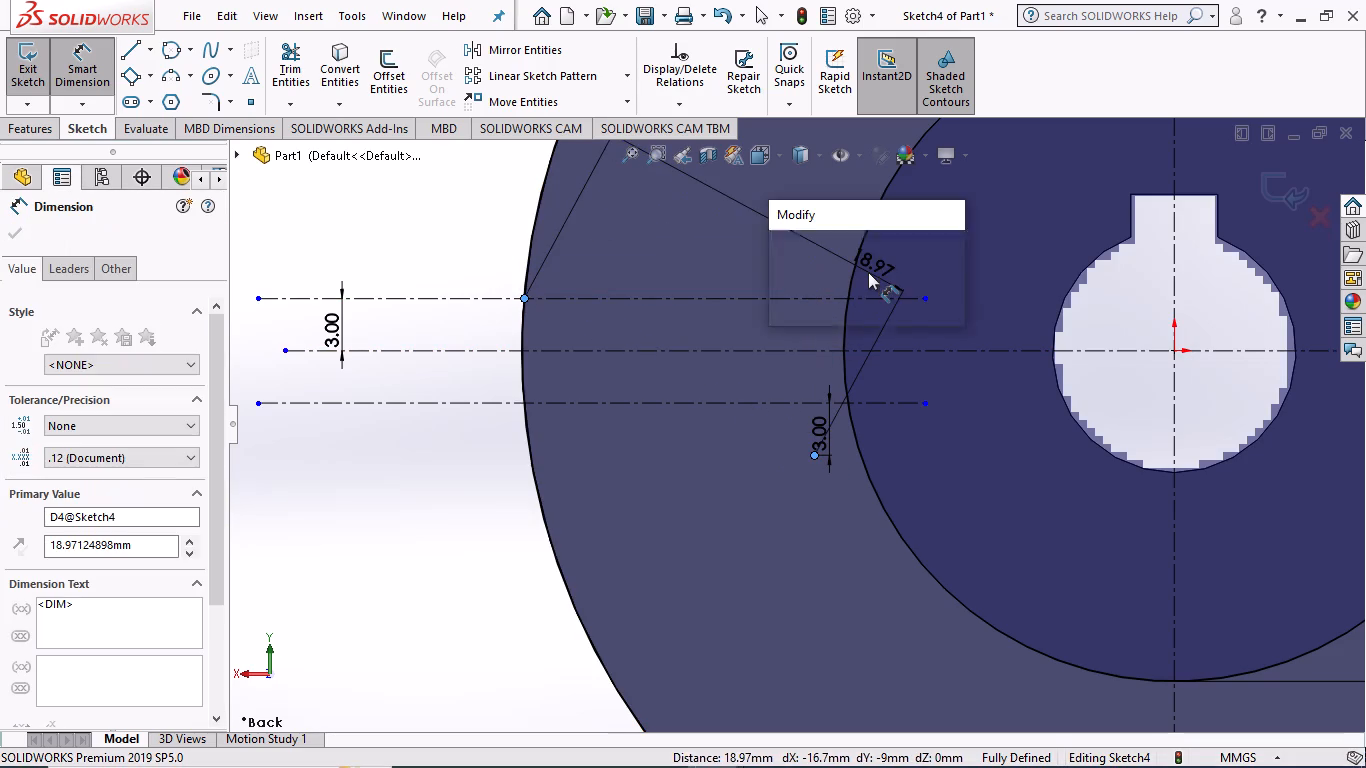
{"action": "type", "text": "11"}
{"action": "key", "text": "BackSpace"}
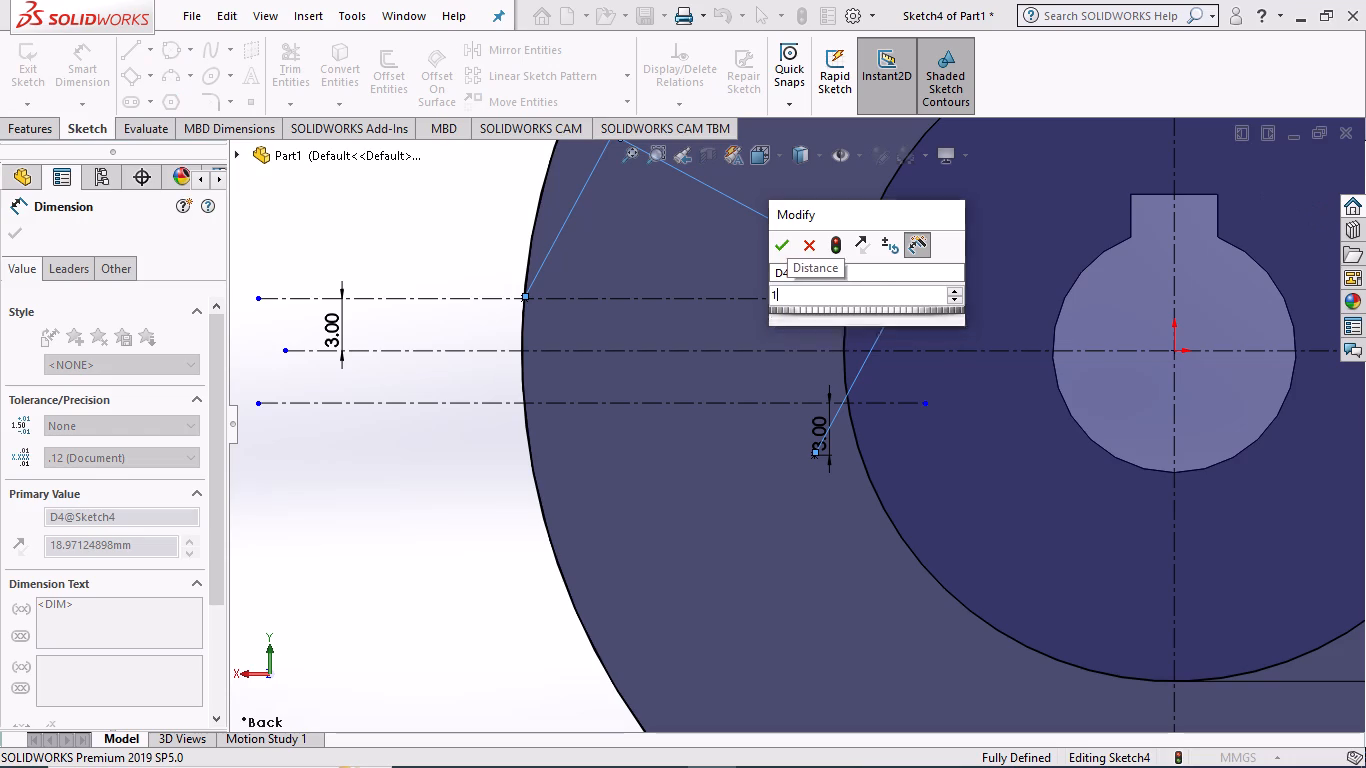
{"action": "key", "text": "7"}
{"action": "key", "text": "Return"}
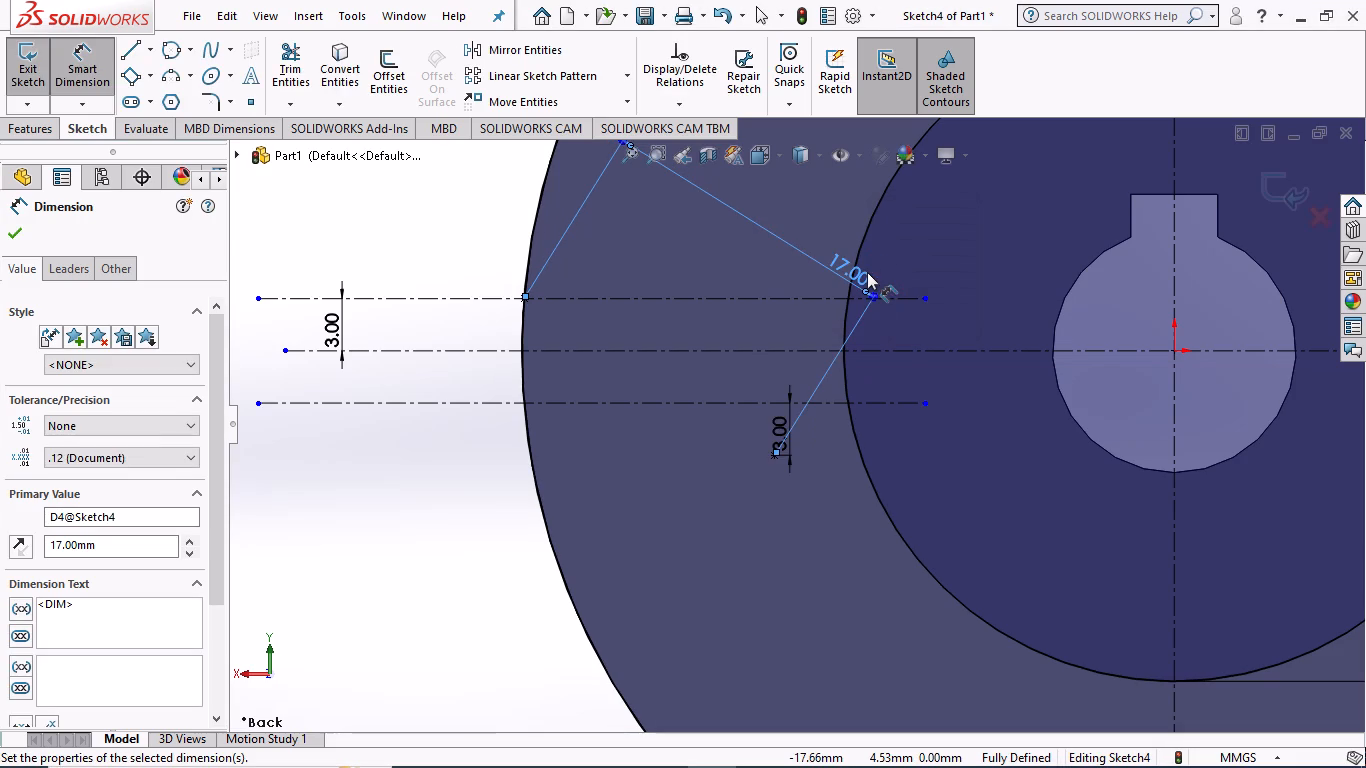
Reposition the 17 mm aligned dimension closer to the two points it connects.
{"action": "left_click_drag", "start_coordinate": [840, 265], "coordinate": [782, 244]}
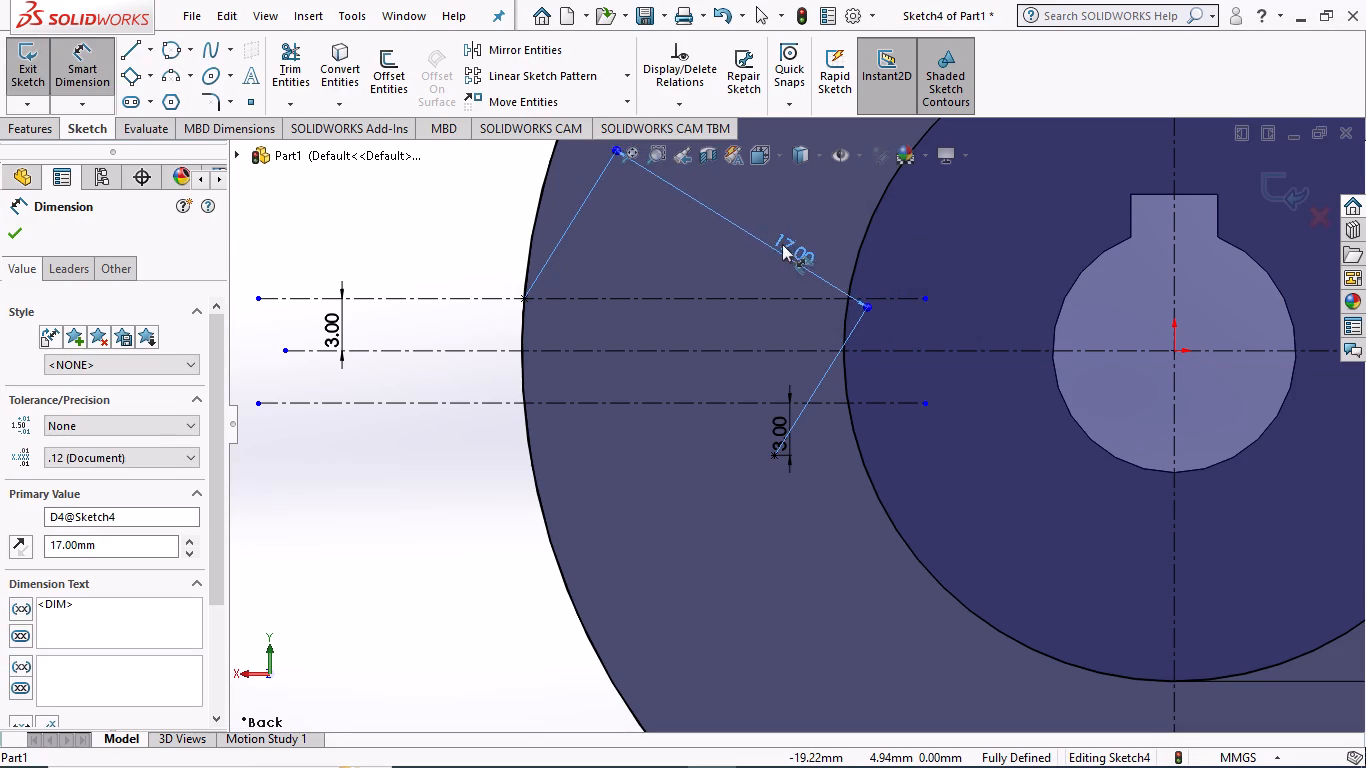
{"action": "left_click_drag", "start_coordinate": [782, 244], "coordinate": [733, 273]}
{"action": "left_click", "coordinate": [733, 269]}
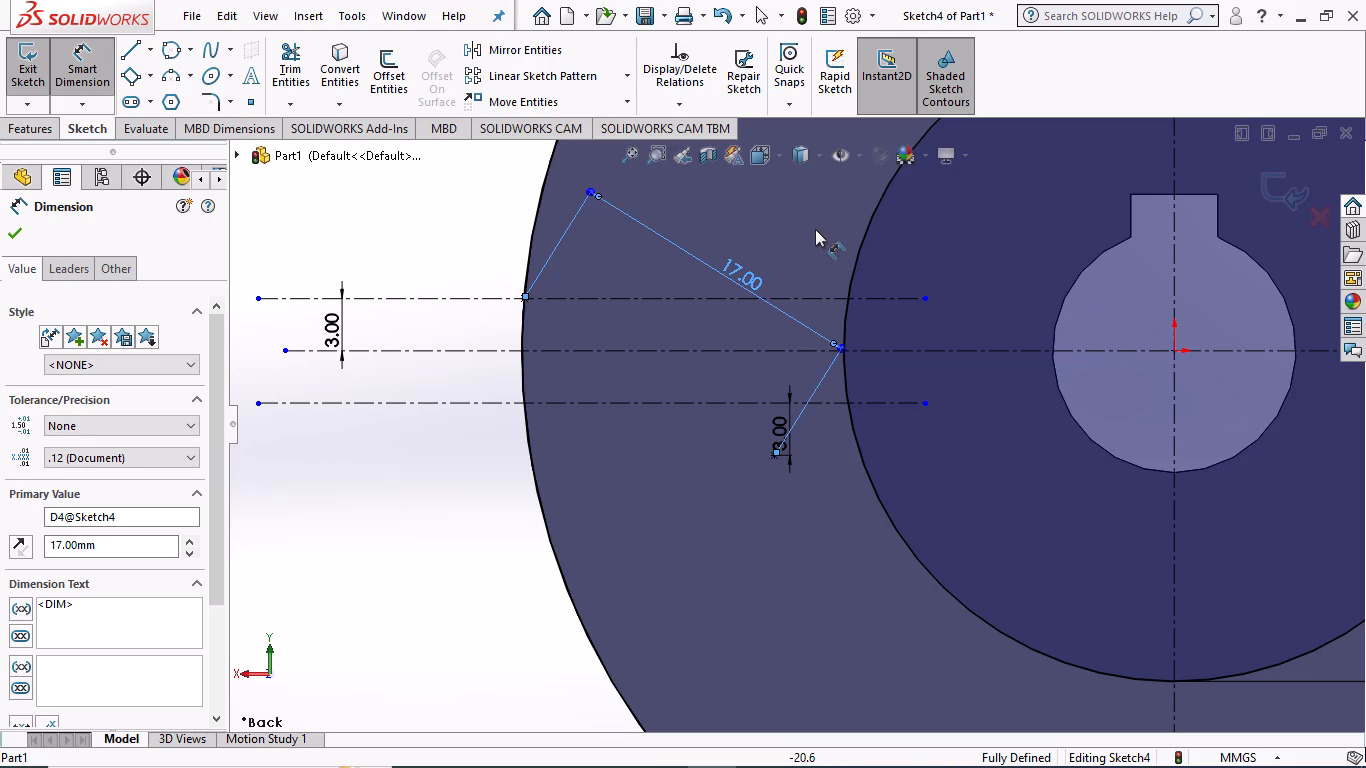
Undo the 17 mm aligned dimension and the earlier edits back through the placement of the lower sketch point.
{"action": "scroll", "coordinate": [804, 269], "scroll_direction": "up", "scroll_amount": 2}
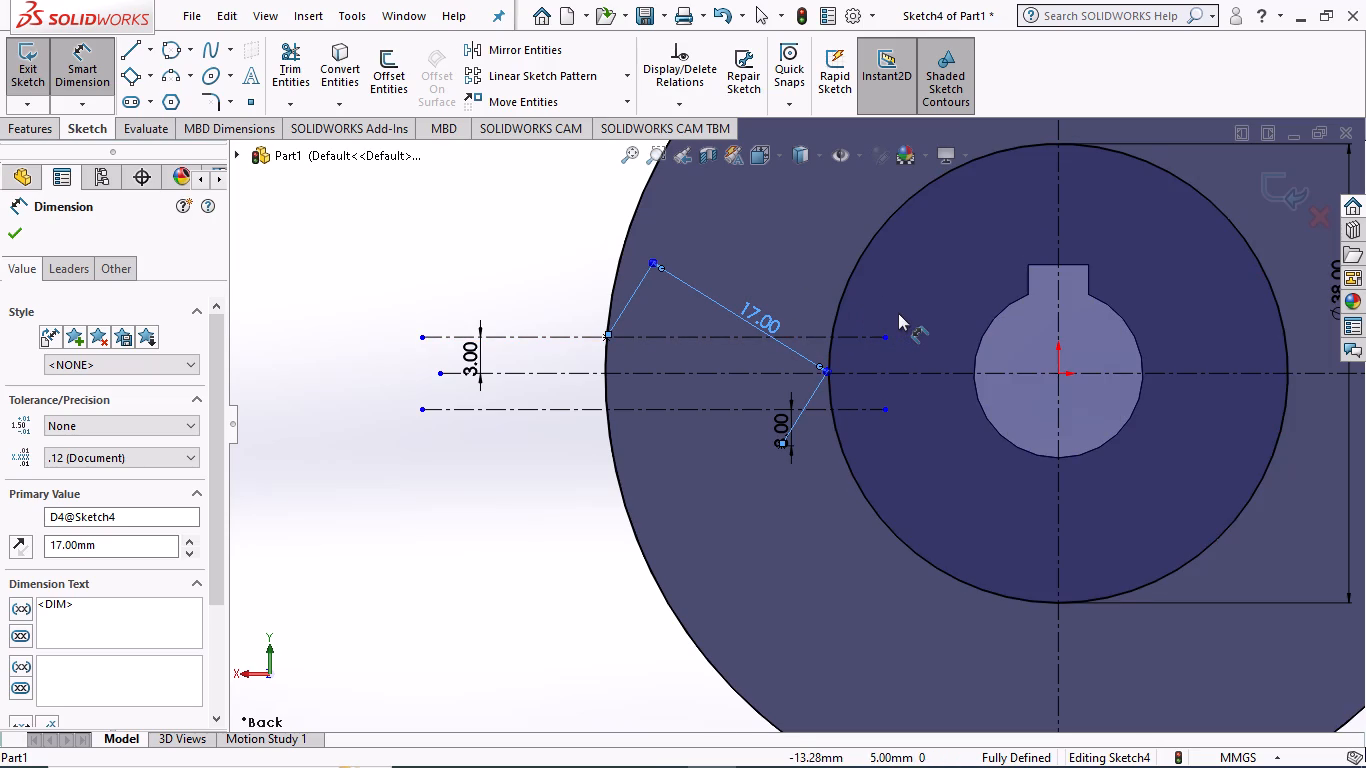
{"action": "key", "text": "ctrl+z"}
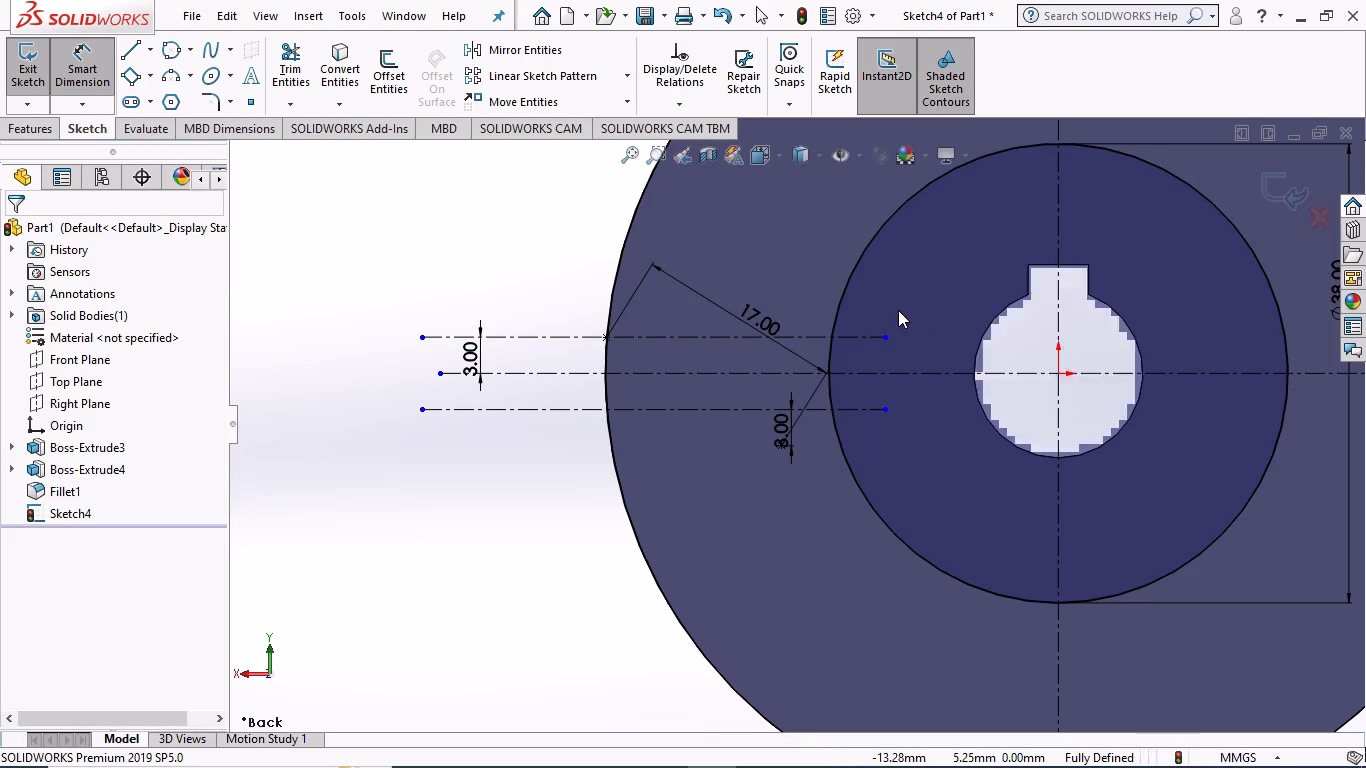
{"action": "key", "text": "ctrl+z"}
{"action": "key", "text": "ctrl+z"}
{"action": "key", "text": "ctrl+z"}
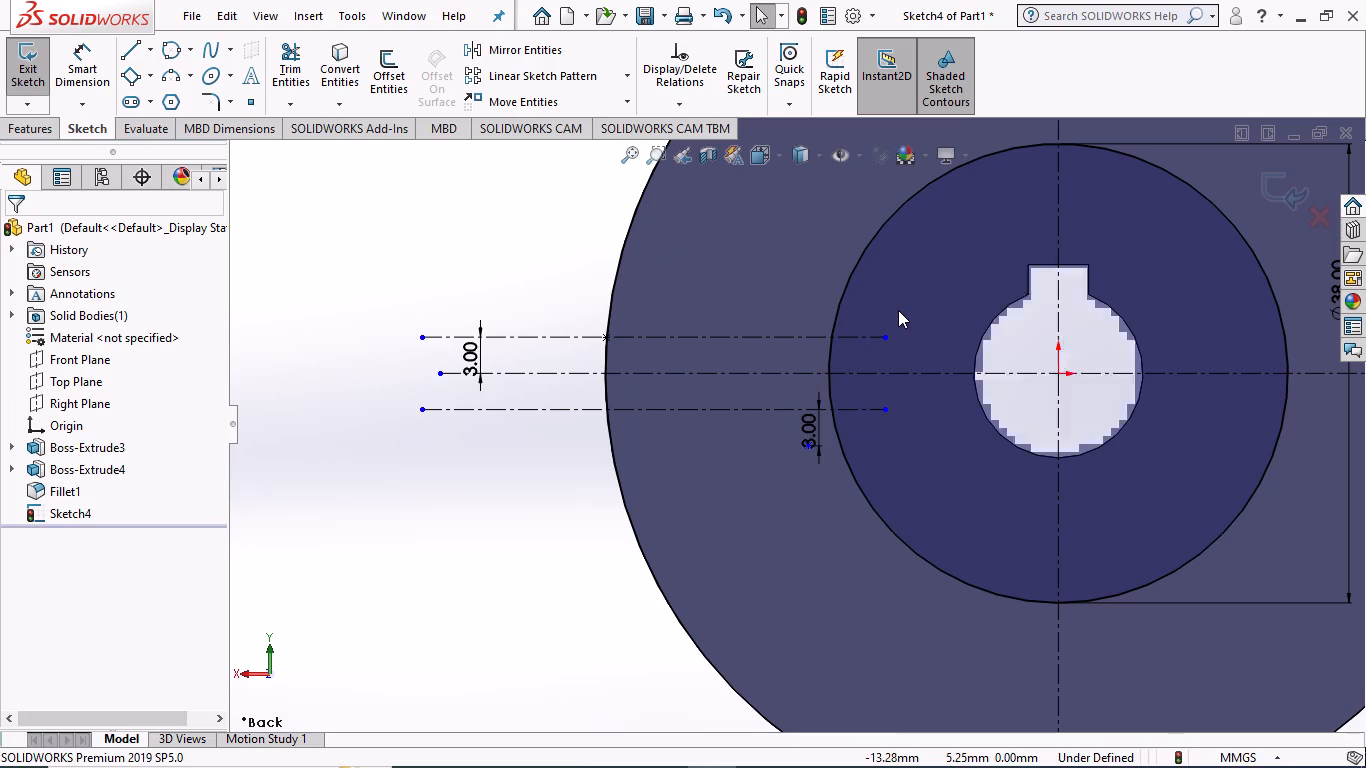
{"action": "key", "text": "ctrl+z"}
{"action": "key", "text": "ctrl+z"}
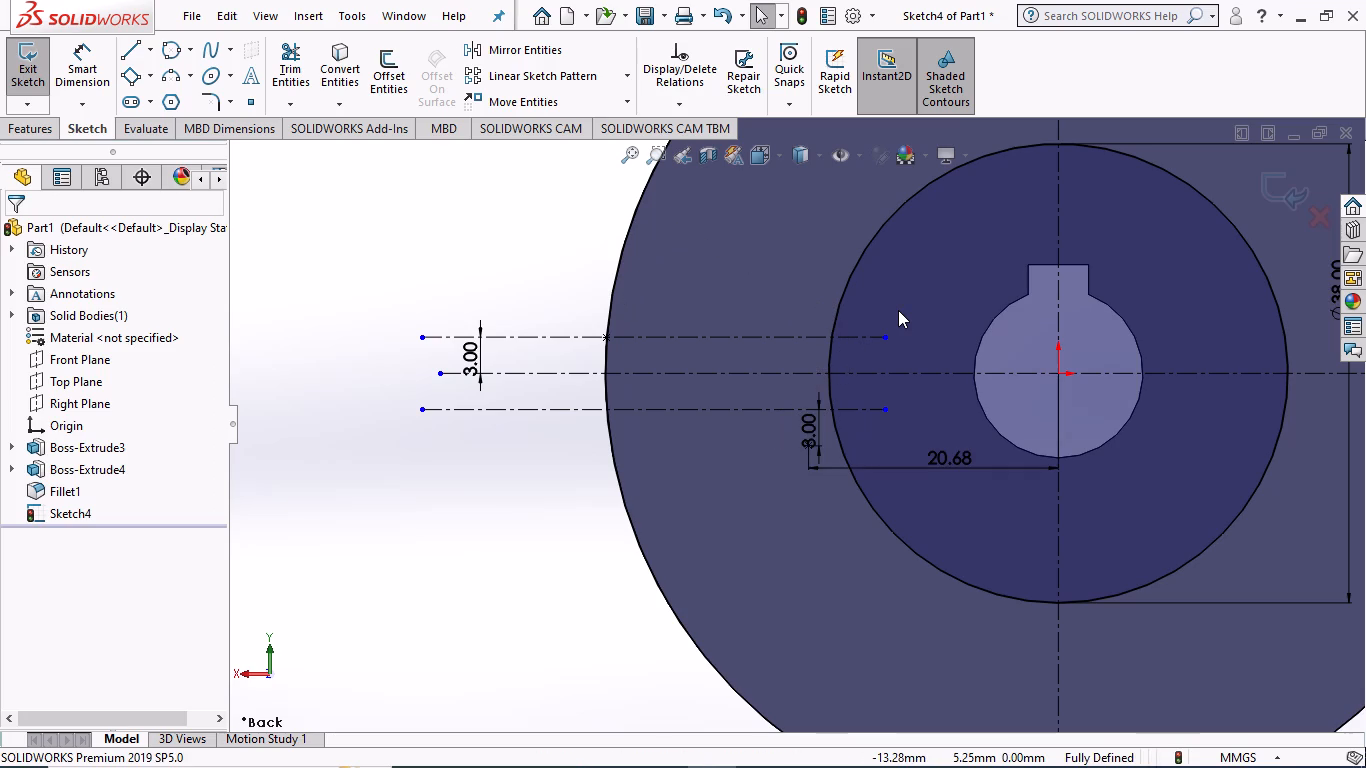
{"action": "key", "text": "ctrl+z"}
{"action": "key", "text": "ctrl+z"}
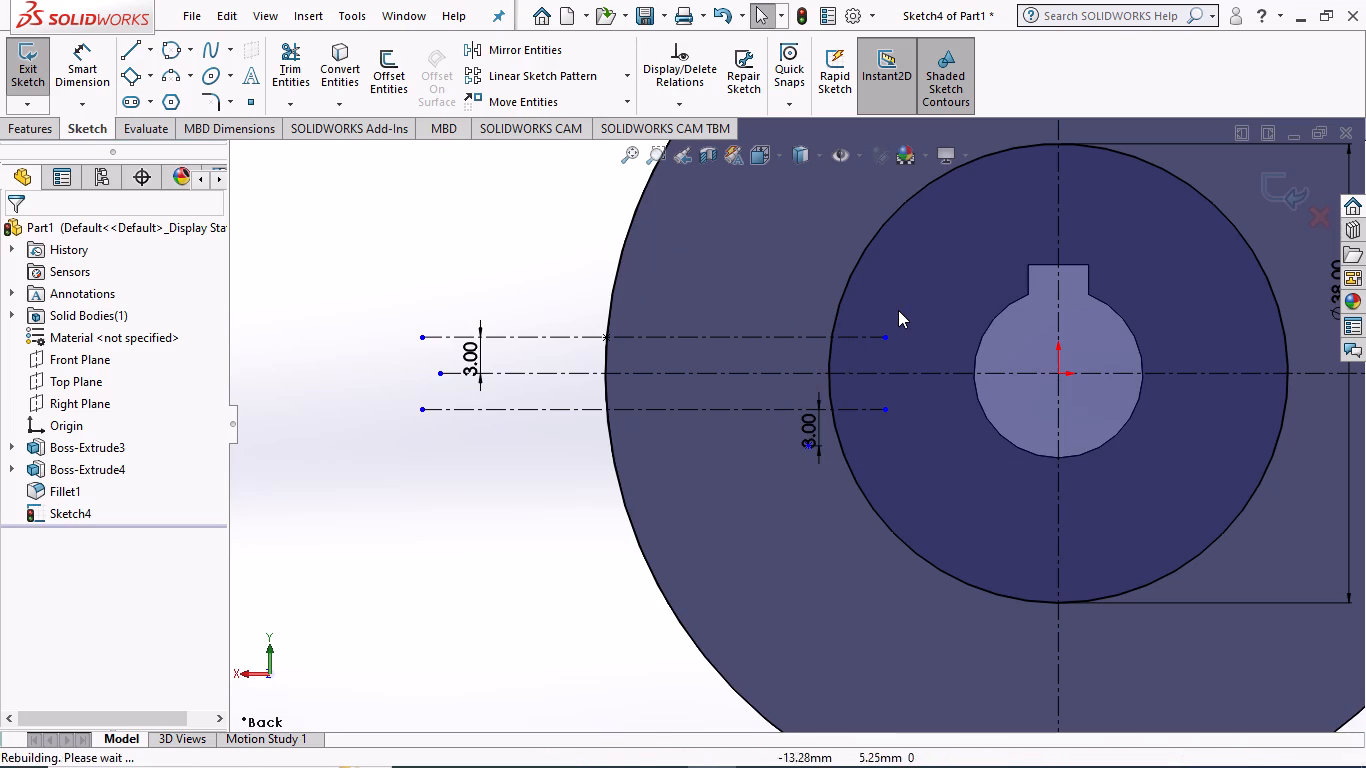
{"action": "key", "text": "ctrl+z"}
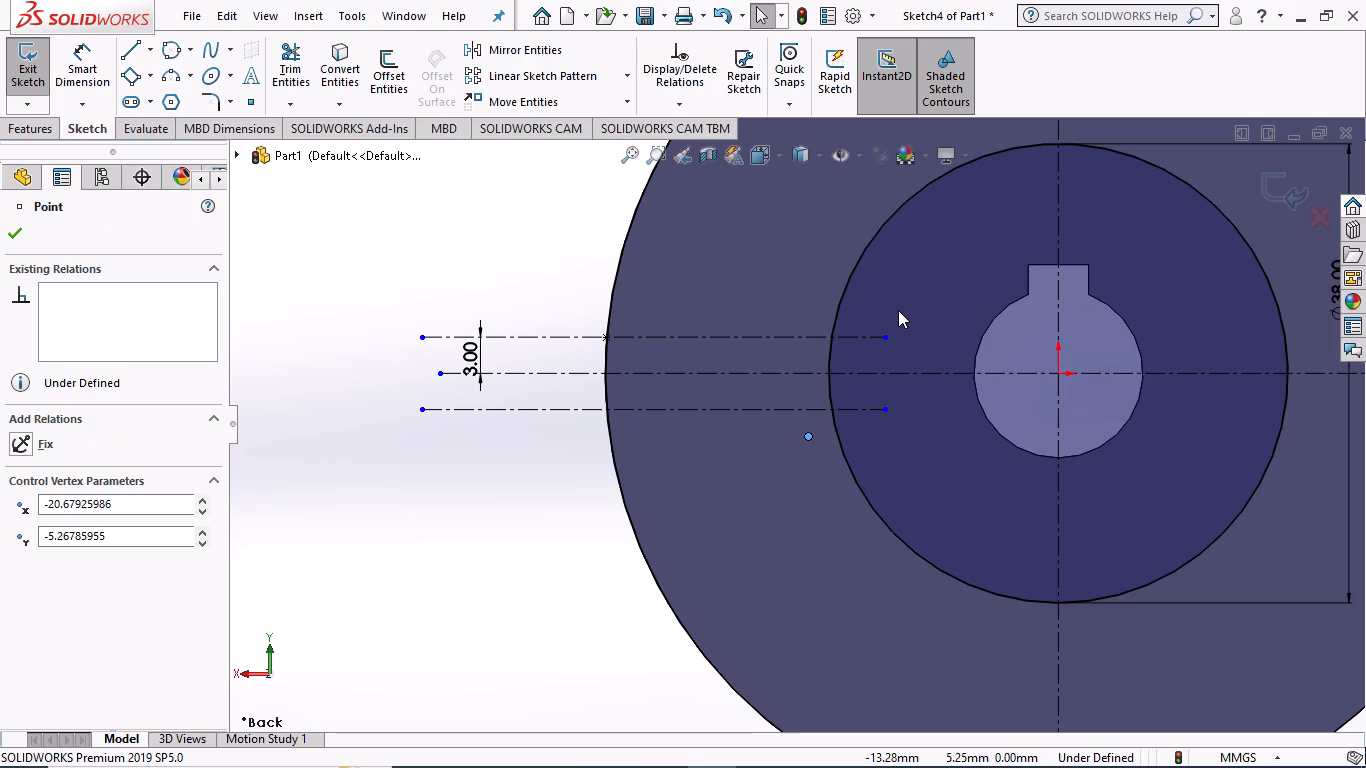
{"action": "key", "text": "ctrl+z"}
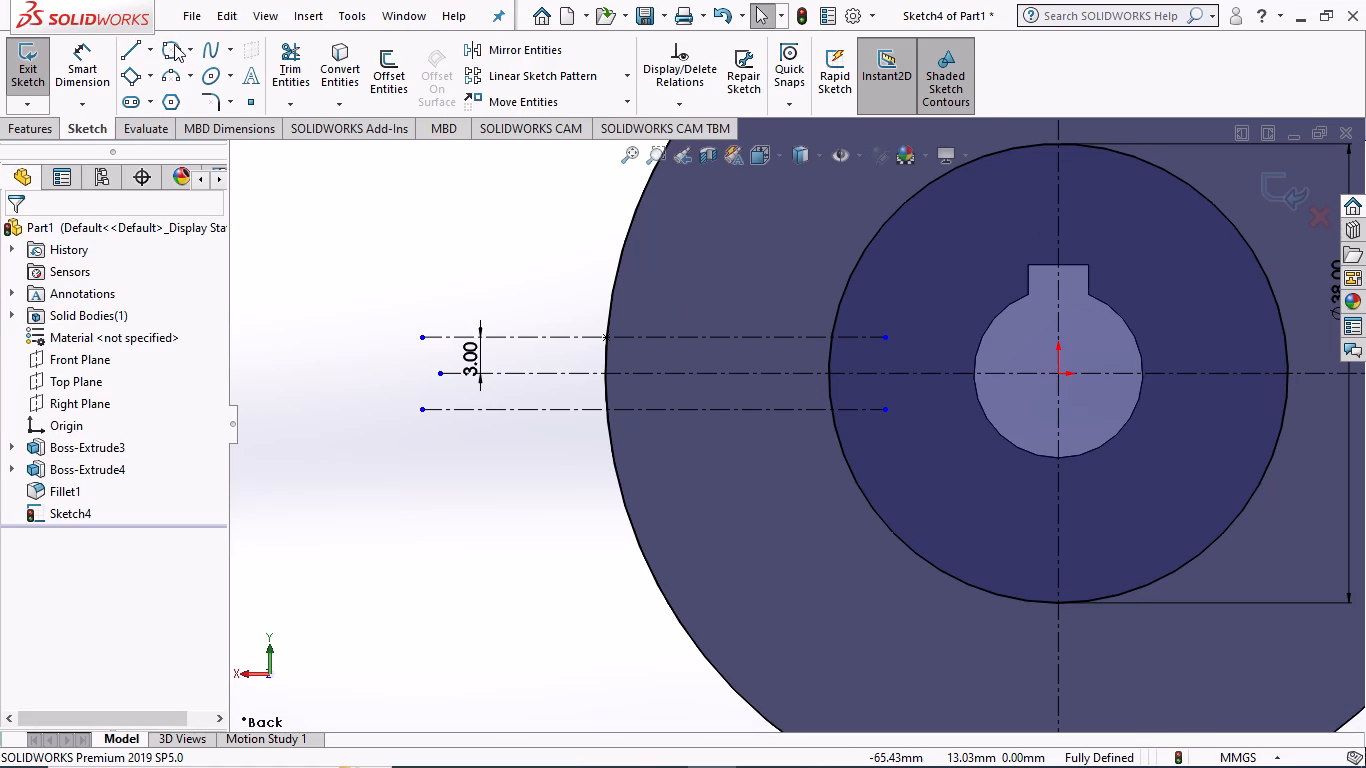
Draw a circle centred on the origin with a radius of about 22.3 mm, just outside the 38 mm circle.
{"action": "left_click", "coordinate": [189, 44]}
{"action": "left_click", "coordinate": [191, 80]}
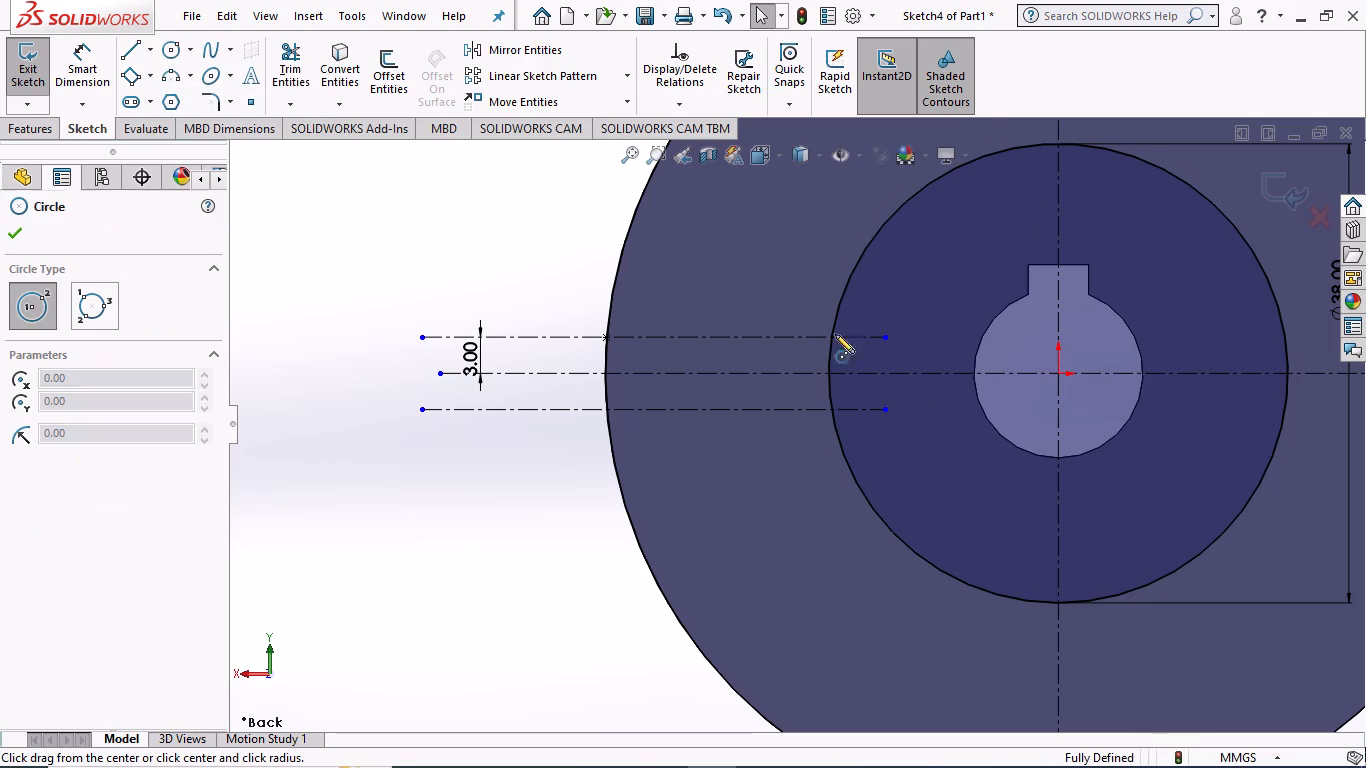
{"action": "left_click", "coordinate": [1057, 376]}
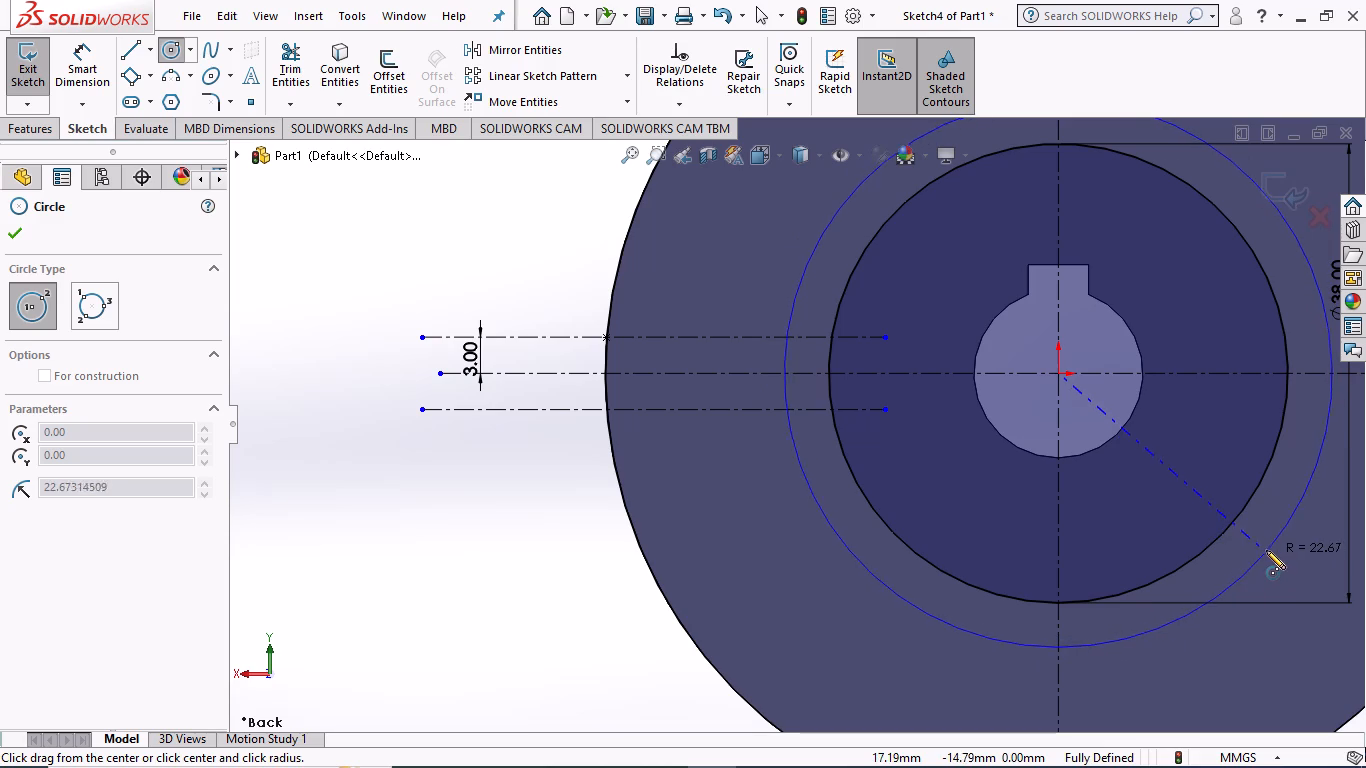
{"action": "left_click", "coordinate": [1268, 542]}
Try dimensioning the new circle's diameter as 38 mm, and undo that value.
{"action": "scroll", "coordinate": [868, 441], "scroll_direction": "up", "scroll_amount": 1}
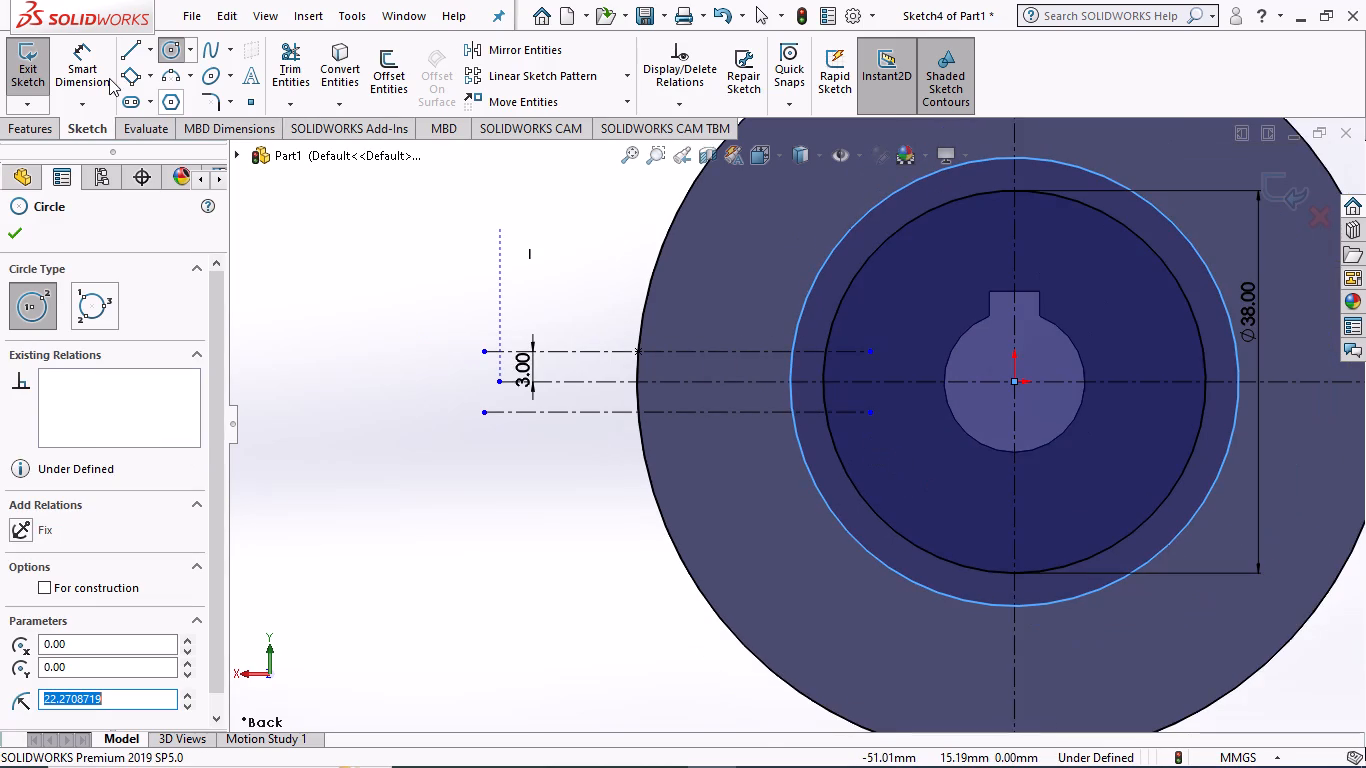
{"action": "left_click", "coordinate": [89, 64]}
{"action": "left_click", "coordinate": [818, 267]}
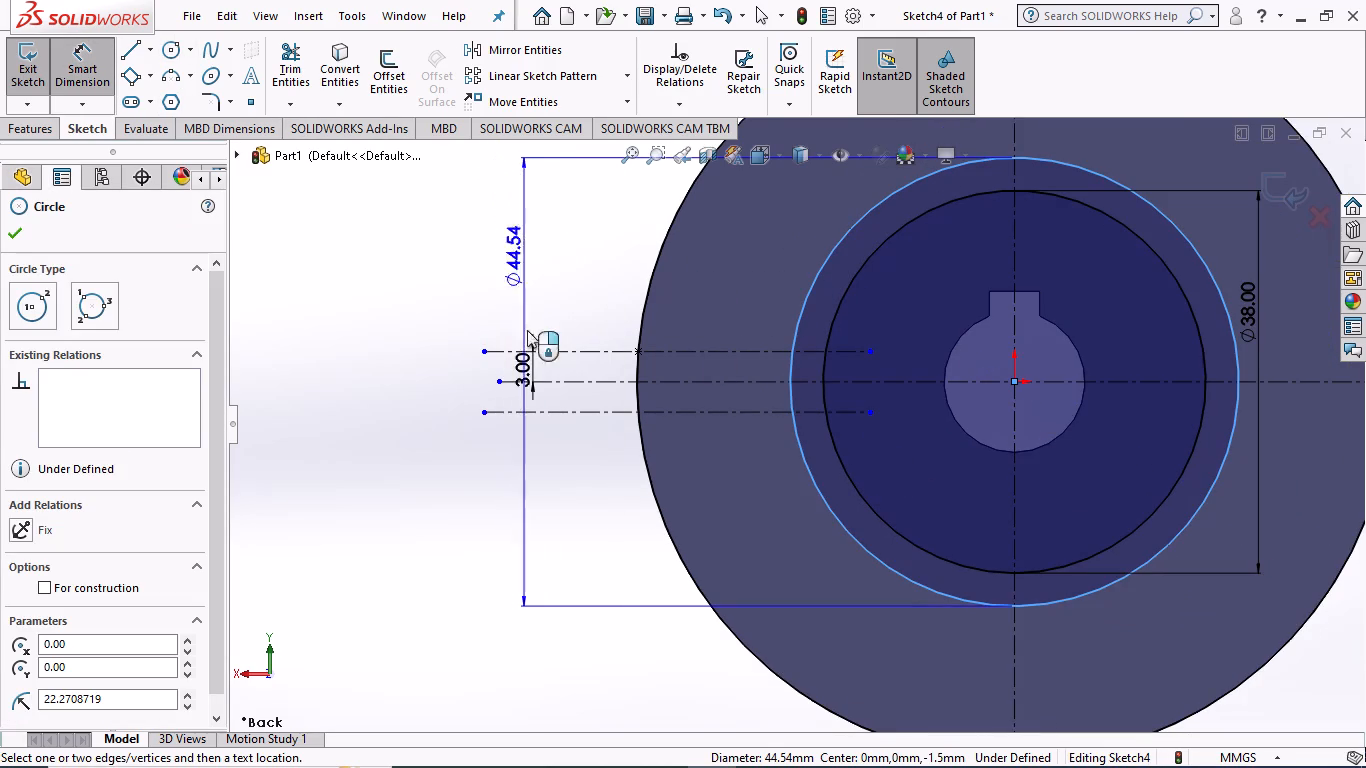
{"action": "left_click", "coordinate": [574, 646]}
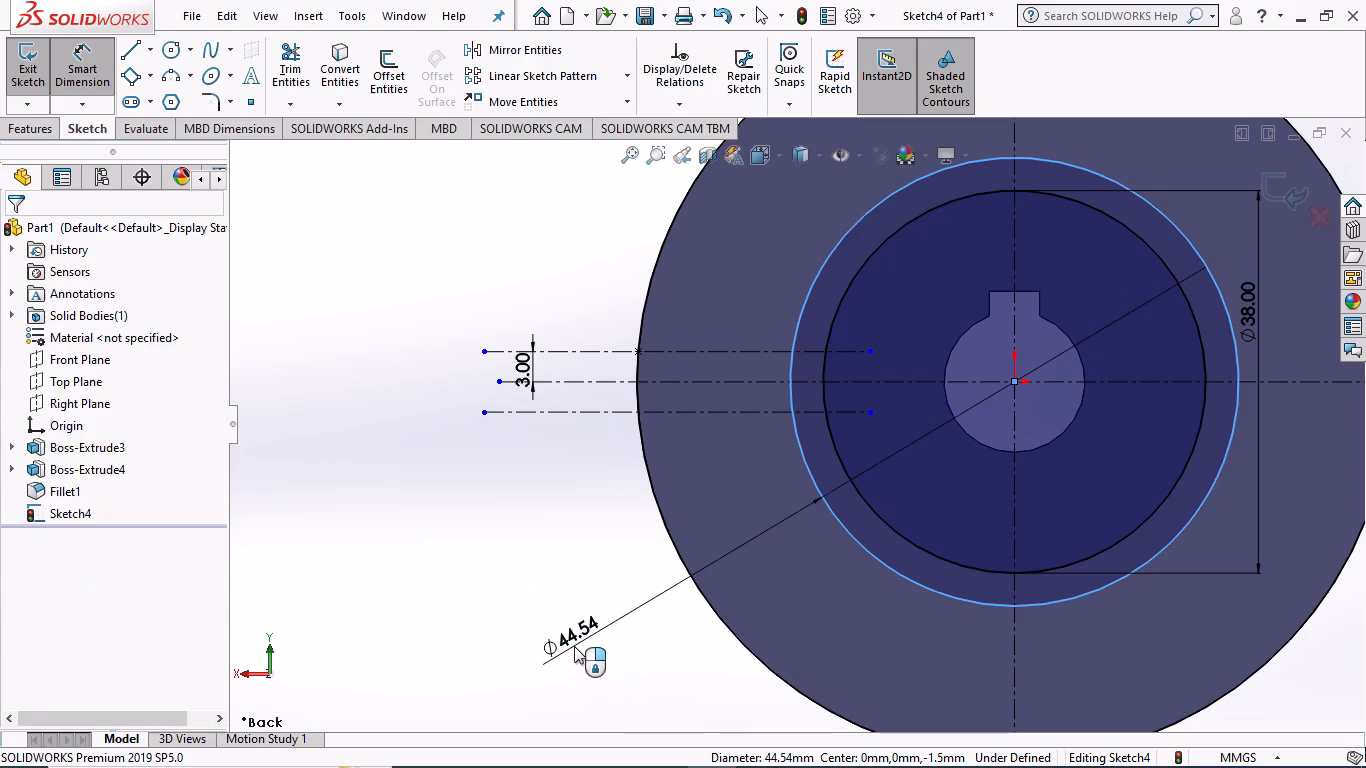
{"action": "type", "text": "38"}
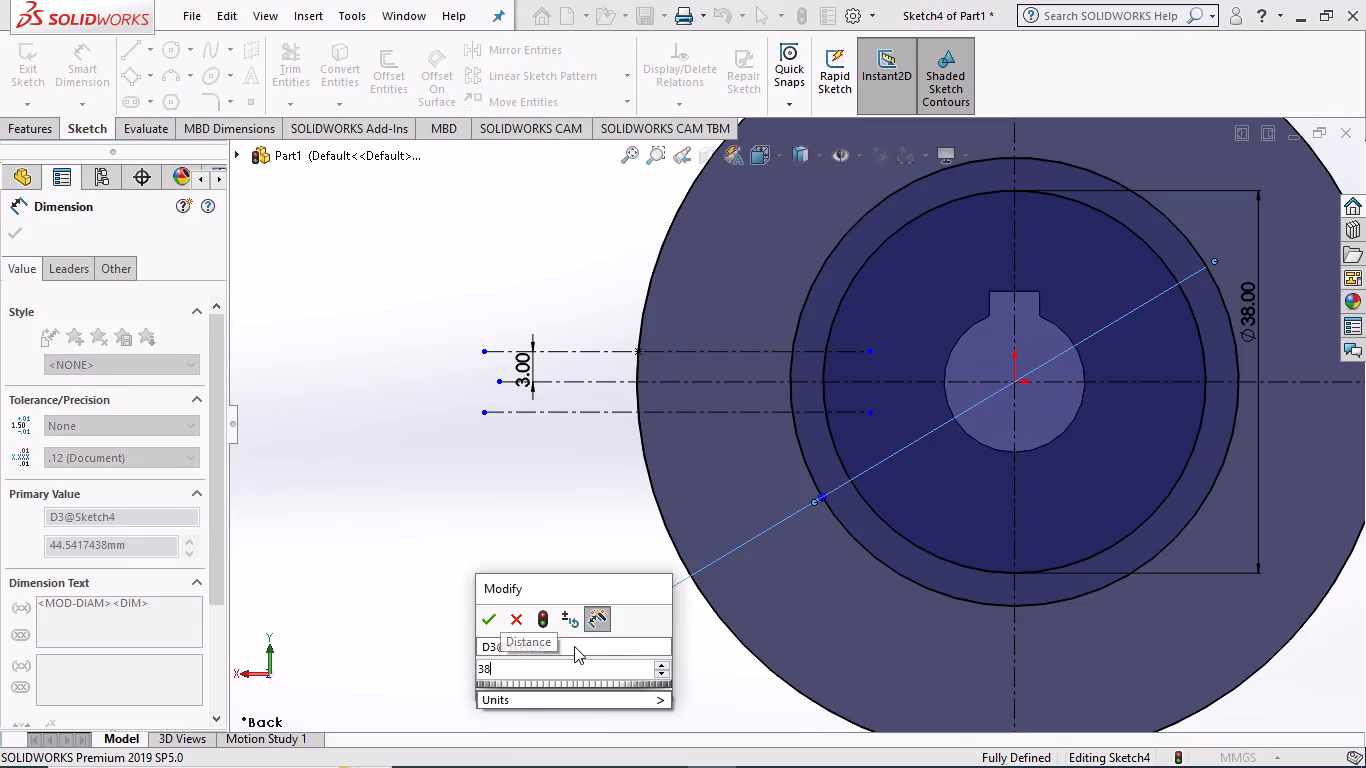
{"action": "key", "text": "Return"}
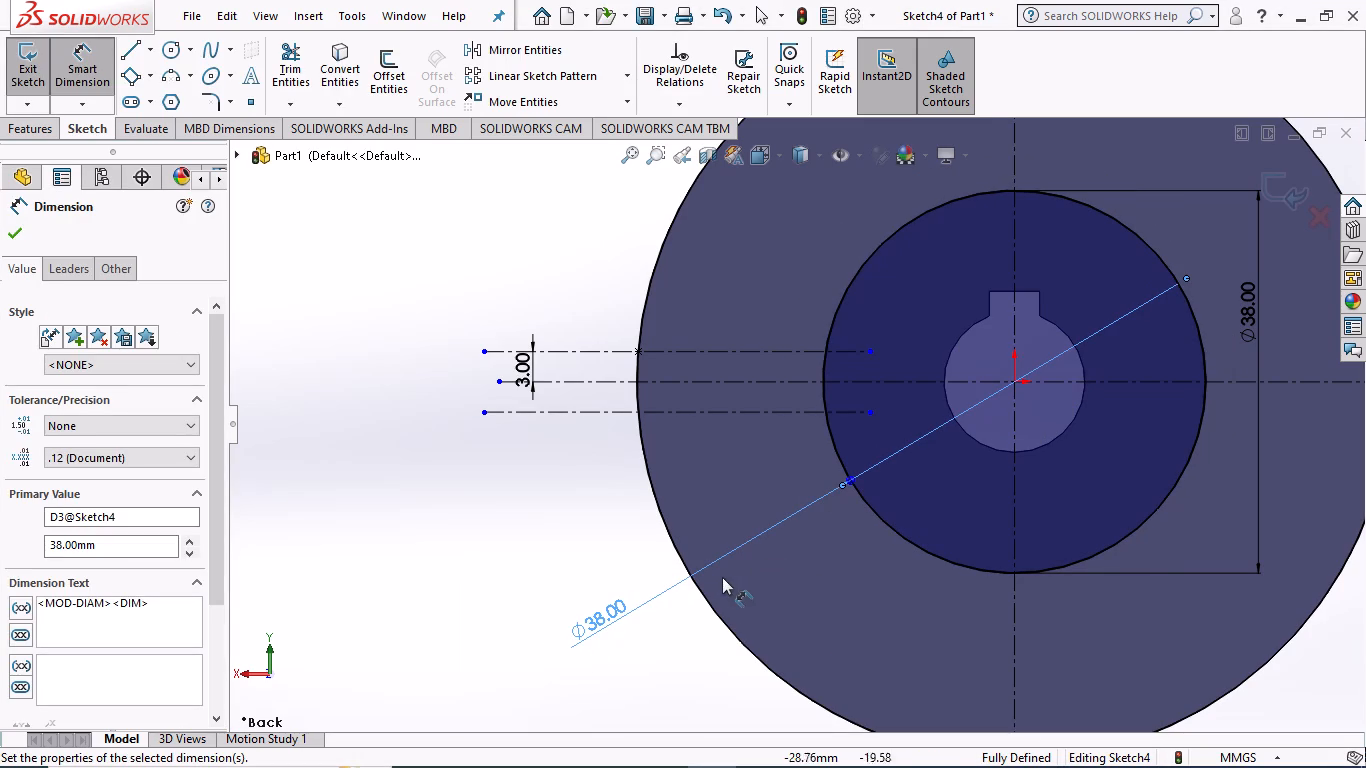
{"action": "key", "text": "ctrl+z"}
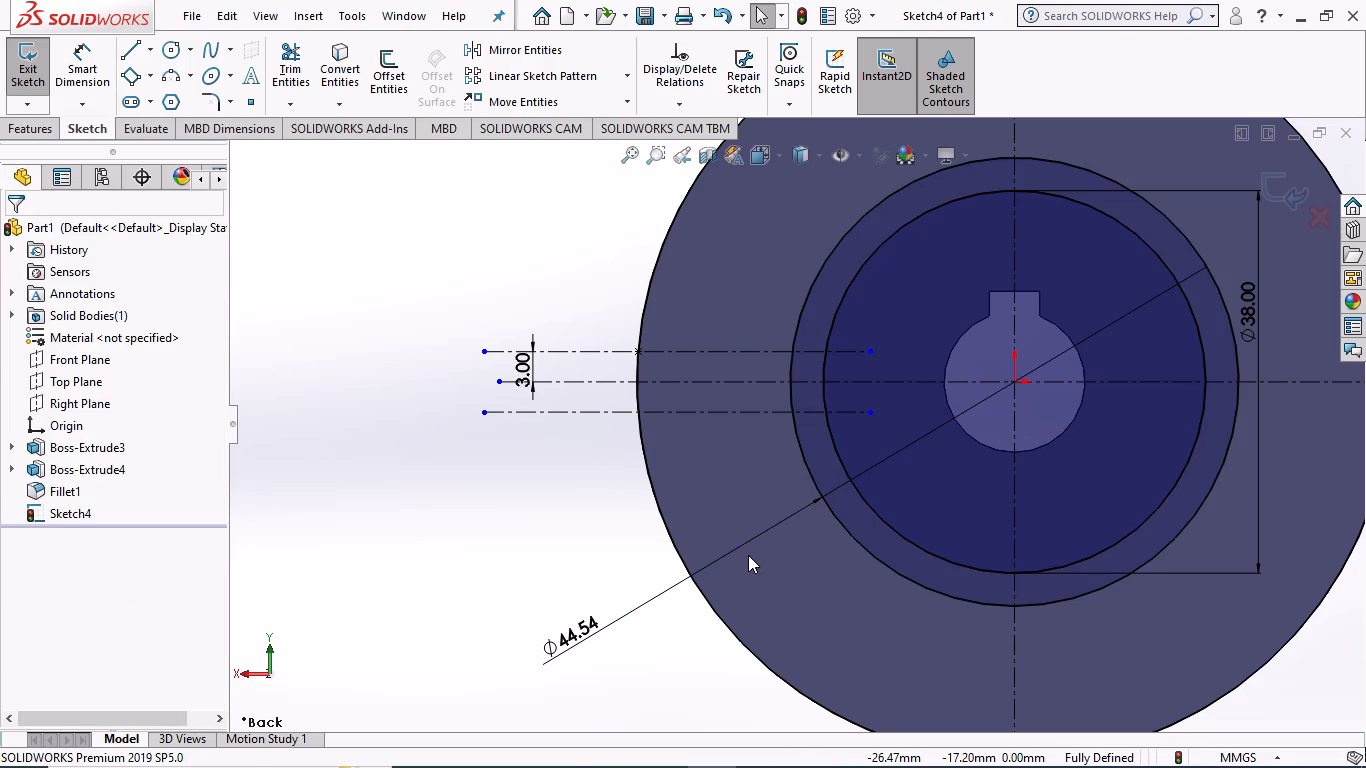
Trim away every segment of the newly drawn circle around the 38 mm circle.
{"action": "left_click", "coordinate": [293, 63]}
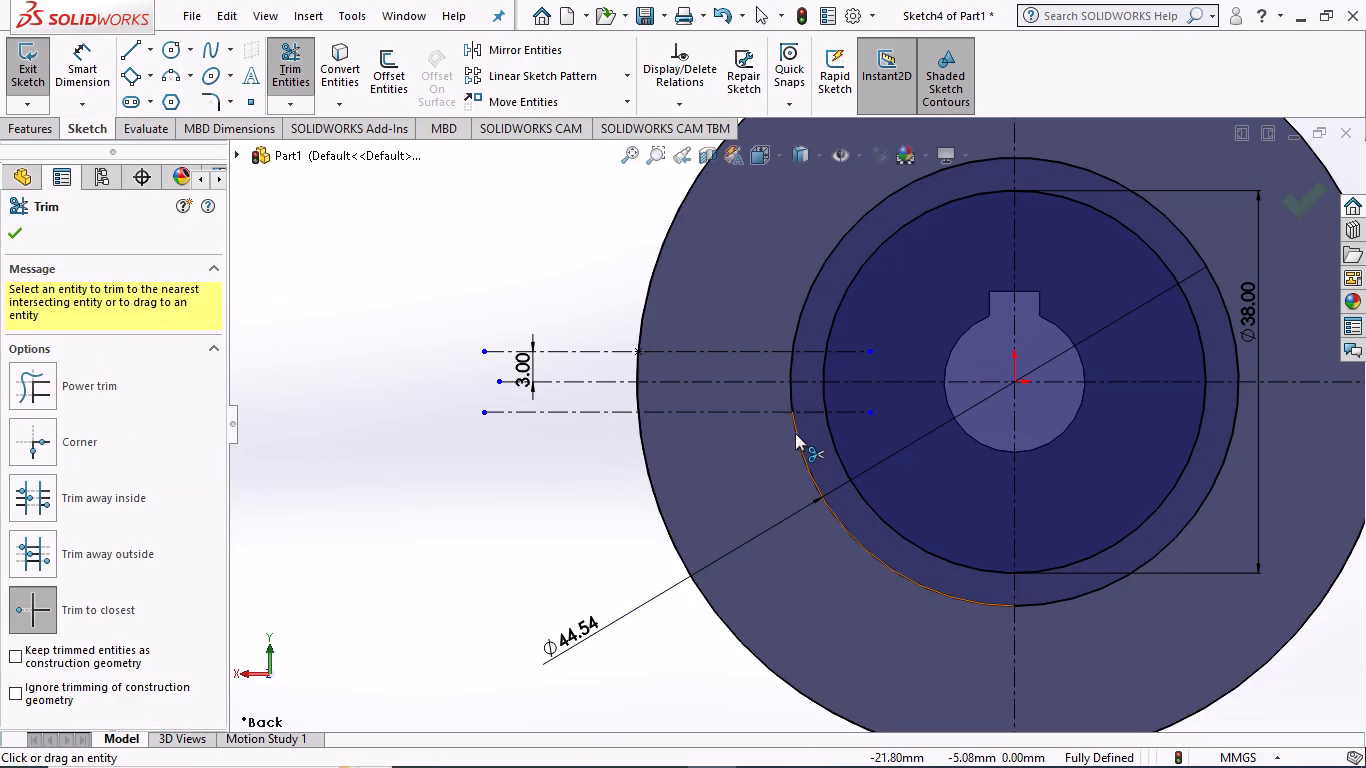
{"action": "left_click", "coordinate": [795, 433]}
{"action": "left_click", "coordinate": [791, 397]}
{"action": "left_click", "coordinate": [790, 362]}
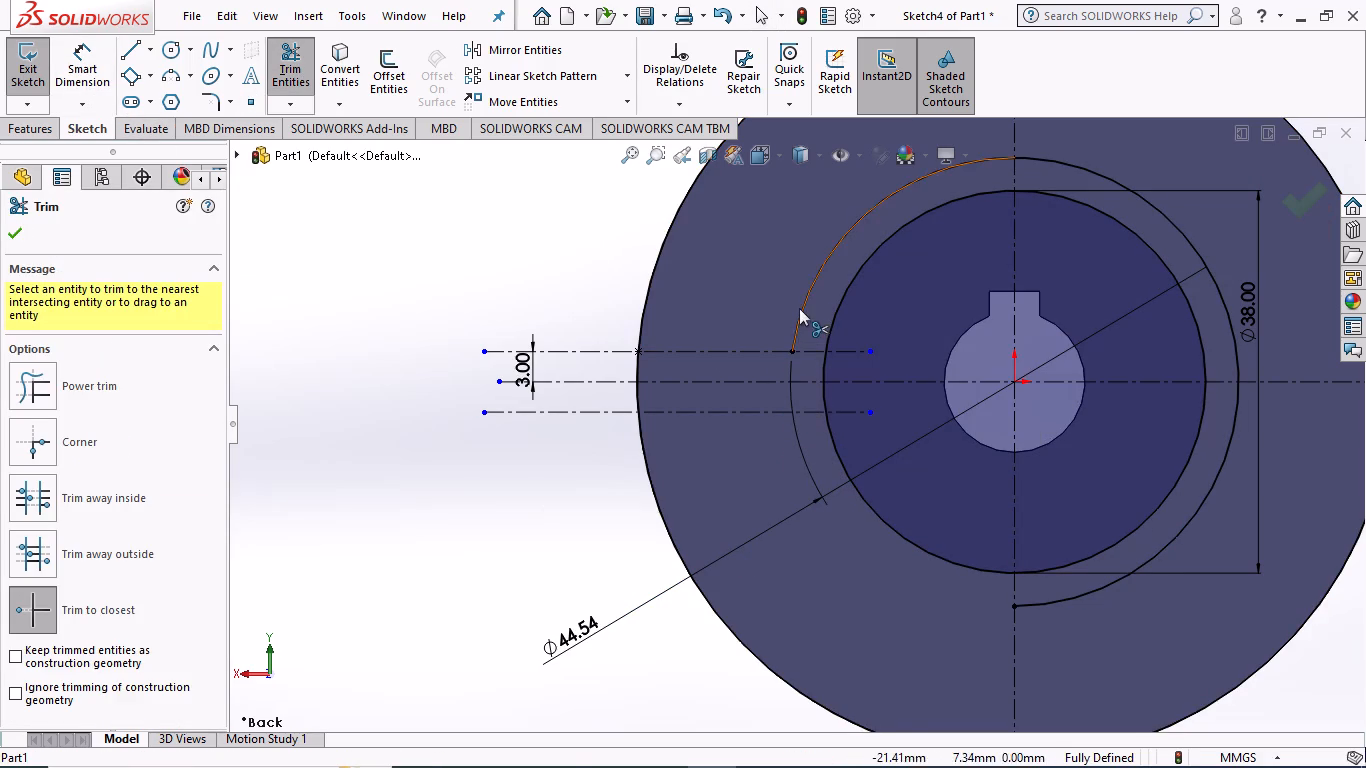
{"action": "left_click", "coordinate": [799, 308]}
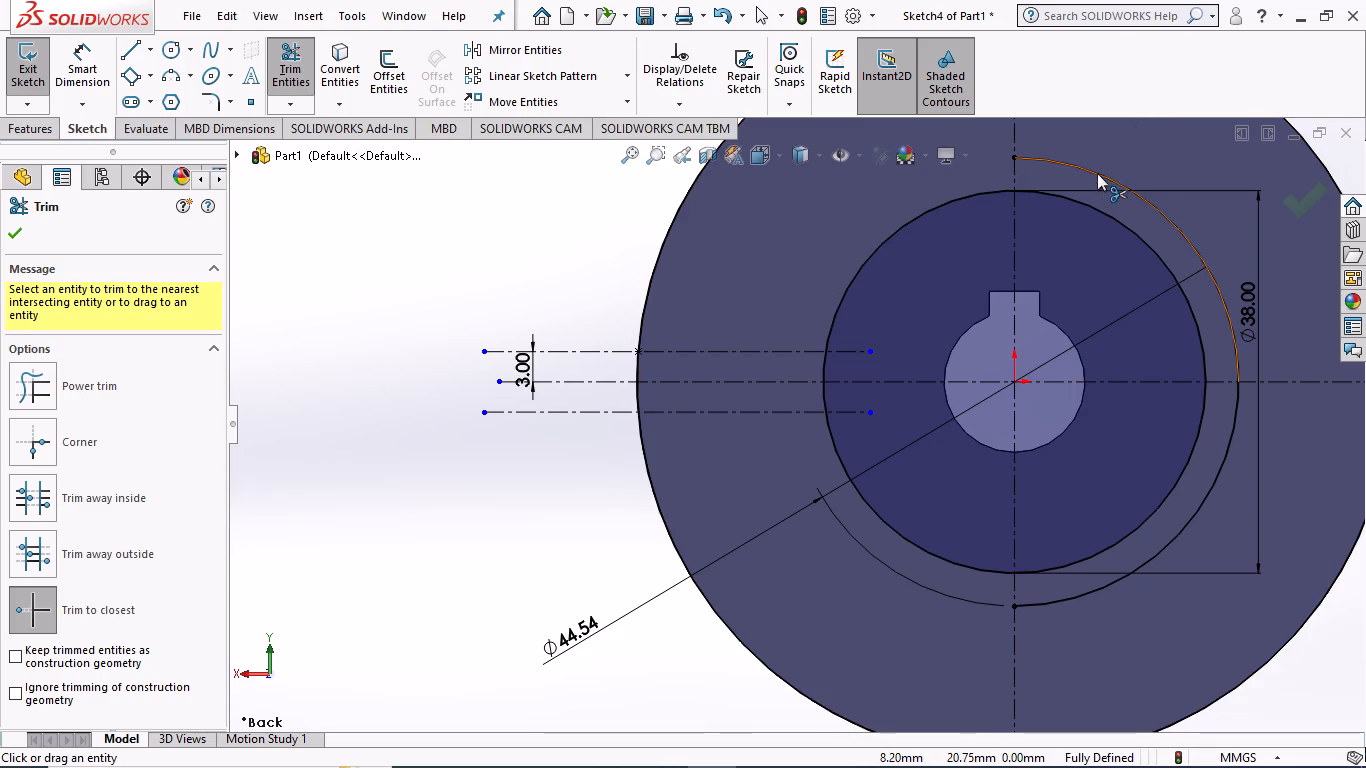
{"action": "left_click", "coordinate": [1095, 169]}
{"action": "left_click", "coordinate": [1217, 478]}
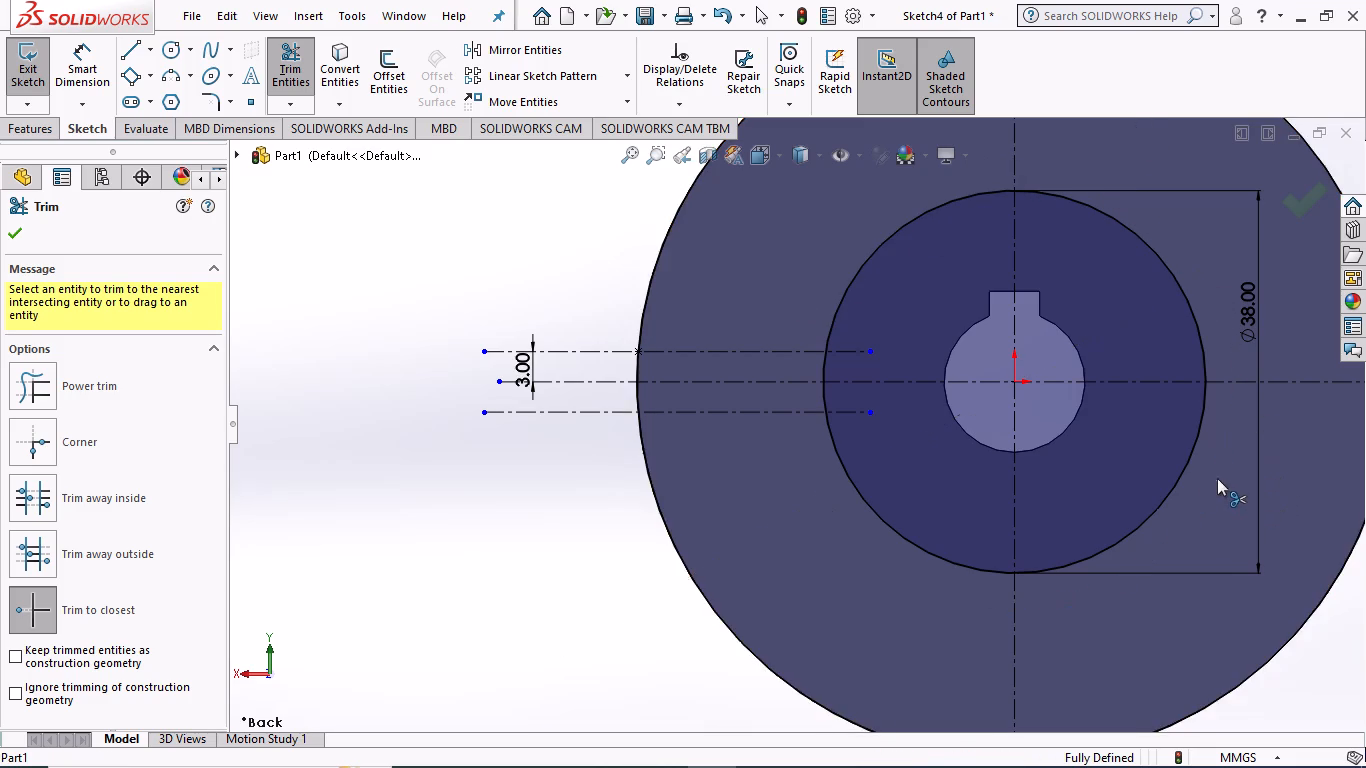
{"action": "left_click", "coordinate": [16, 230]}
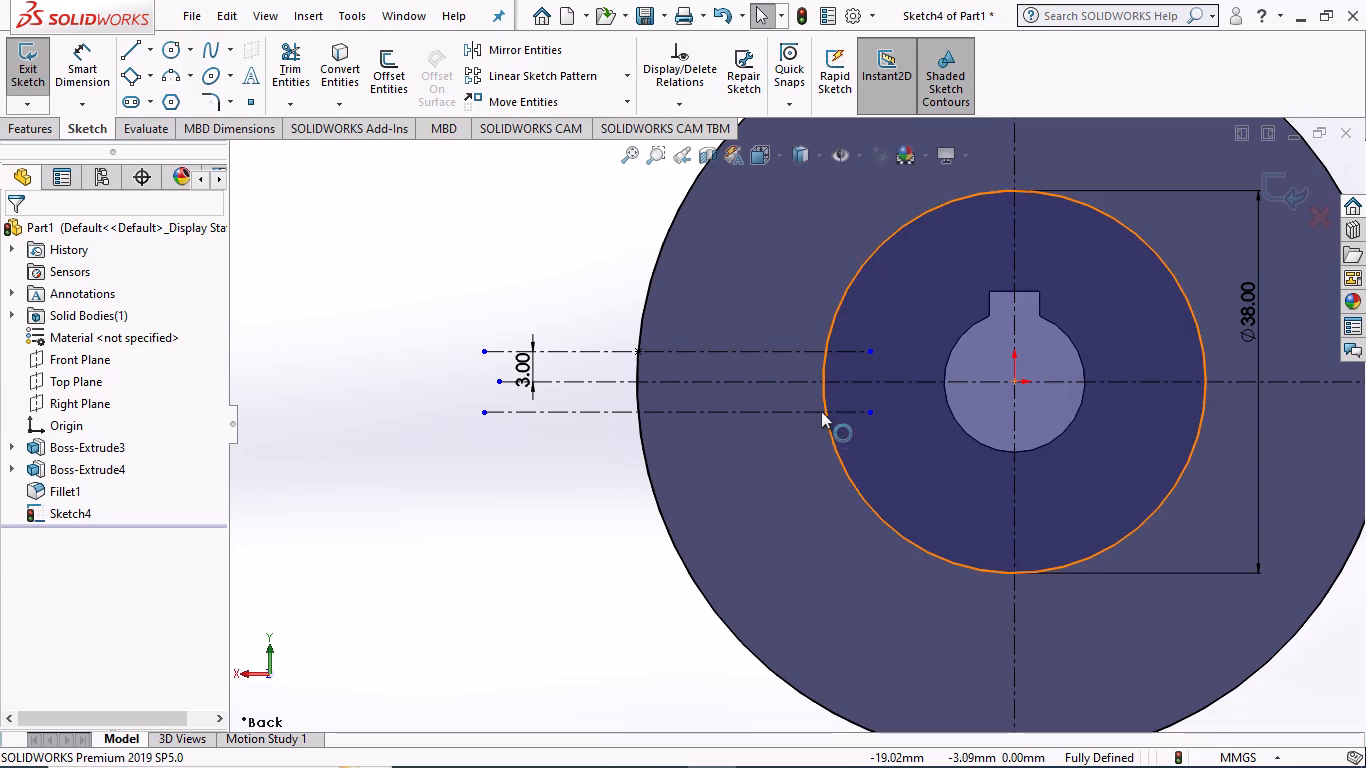
Place a sketch point where the lower centerline crosses the 38 mm circle and another on that circle slightly below it.
{"action": "left_click", "coordinate": [250, 100]}
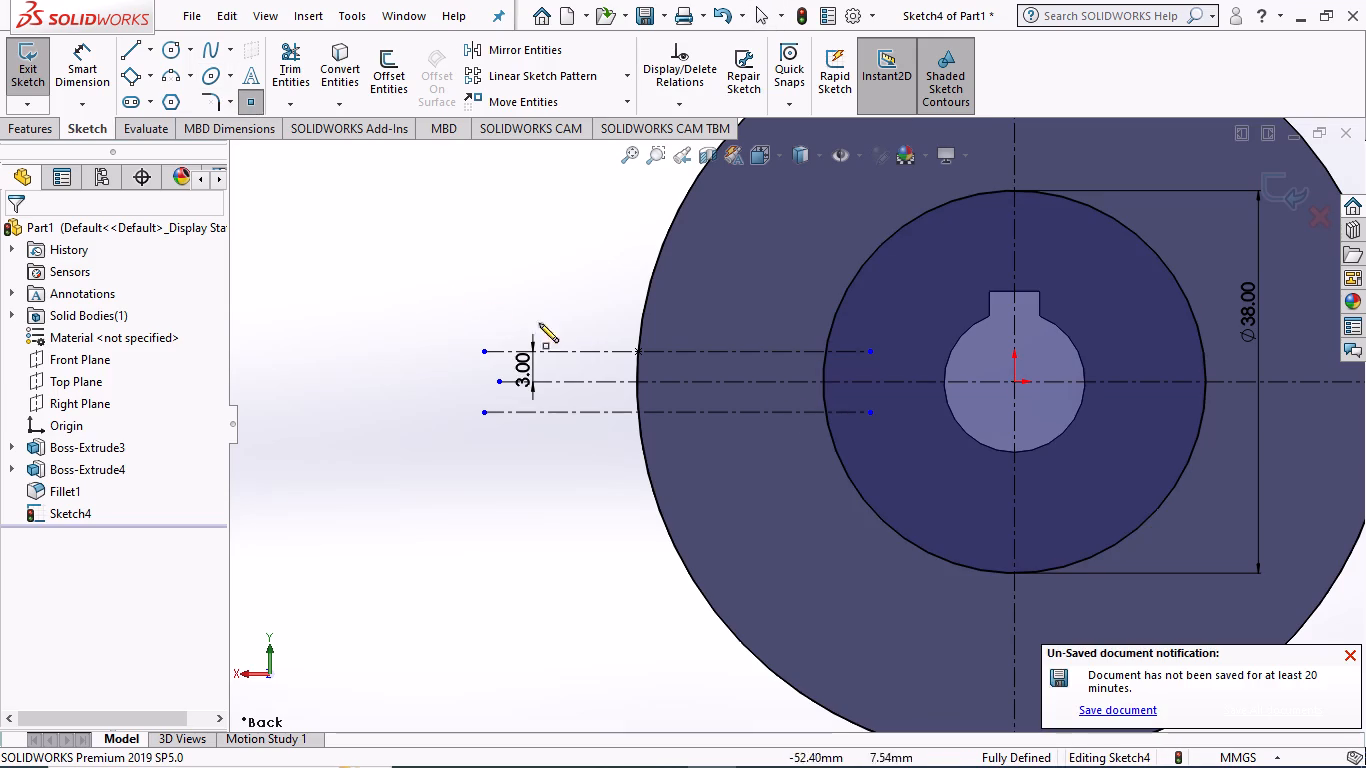
{"action": "left_click", "coordinate": [825, 413]}
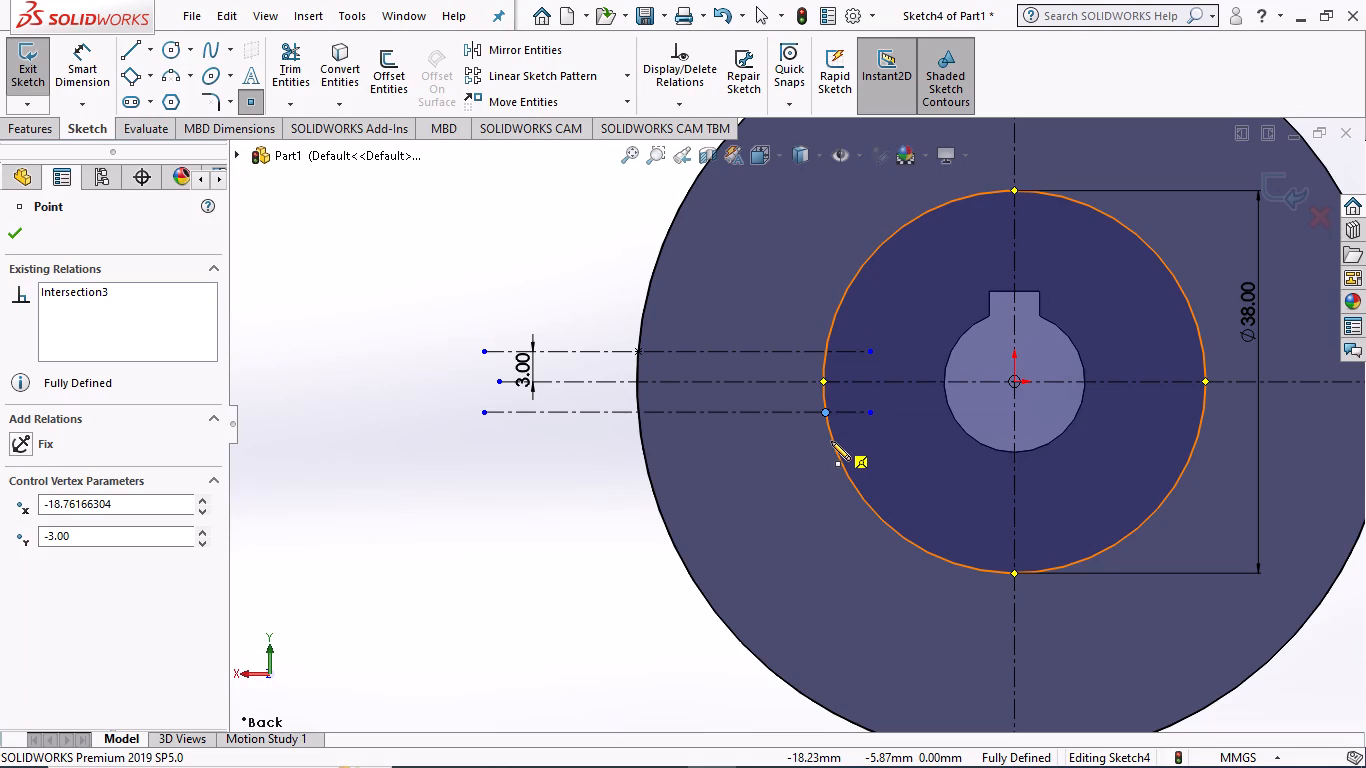
{"action": "left_click", "coordinate": [831, 439]}
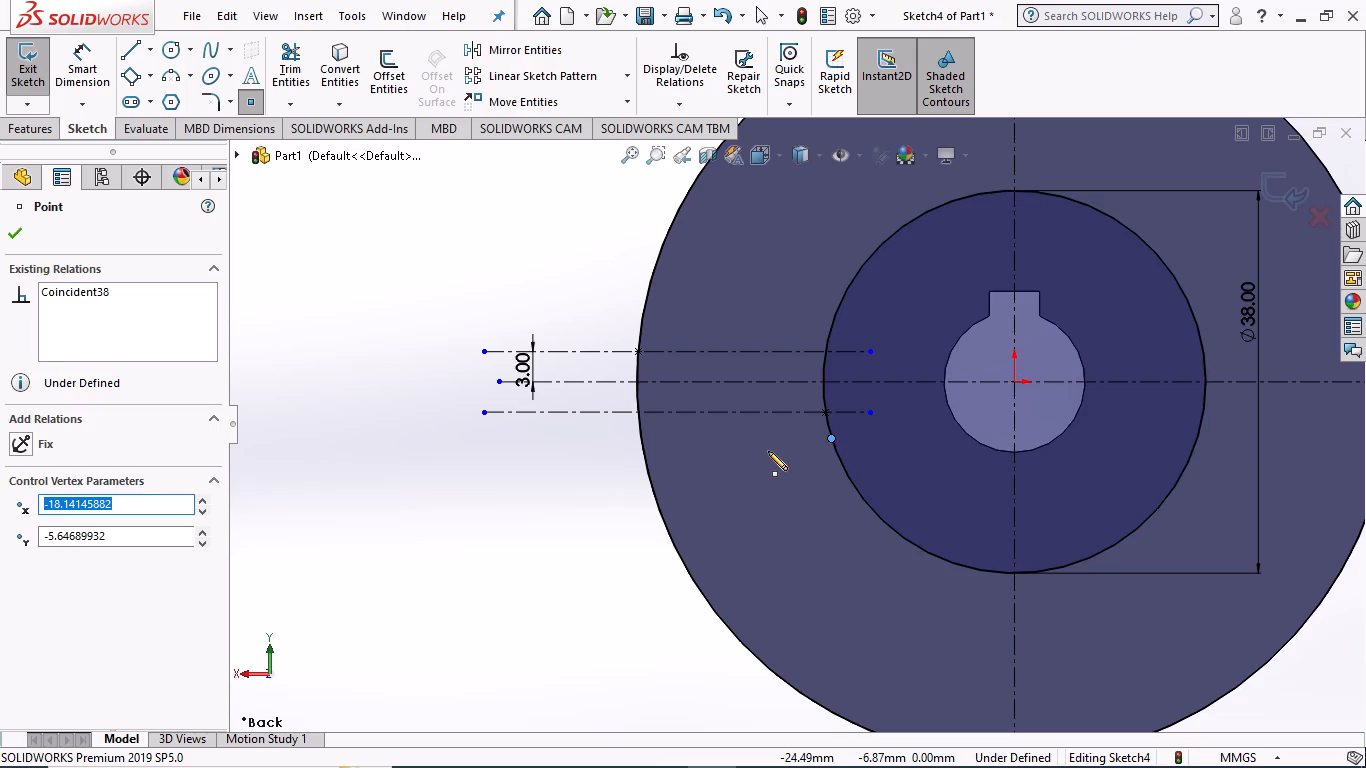
{"action": "left_click", "coordinate": [21, 228]}
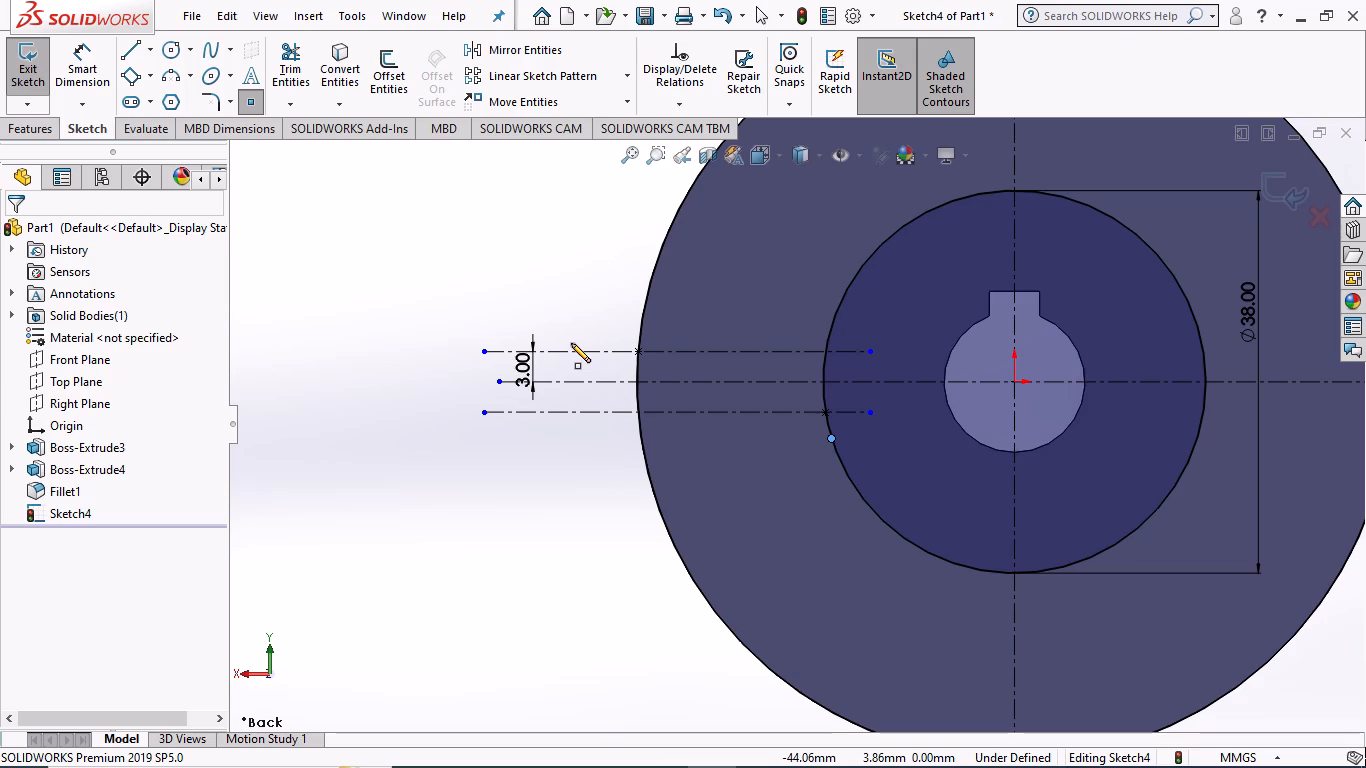
Place a sketch point on the disc's outer edge slightly above the upper centerline.
{"action": "left_click", "coordinate": [642, 318]}
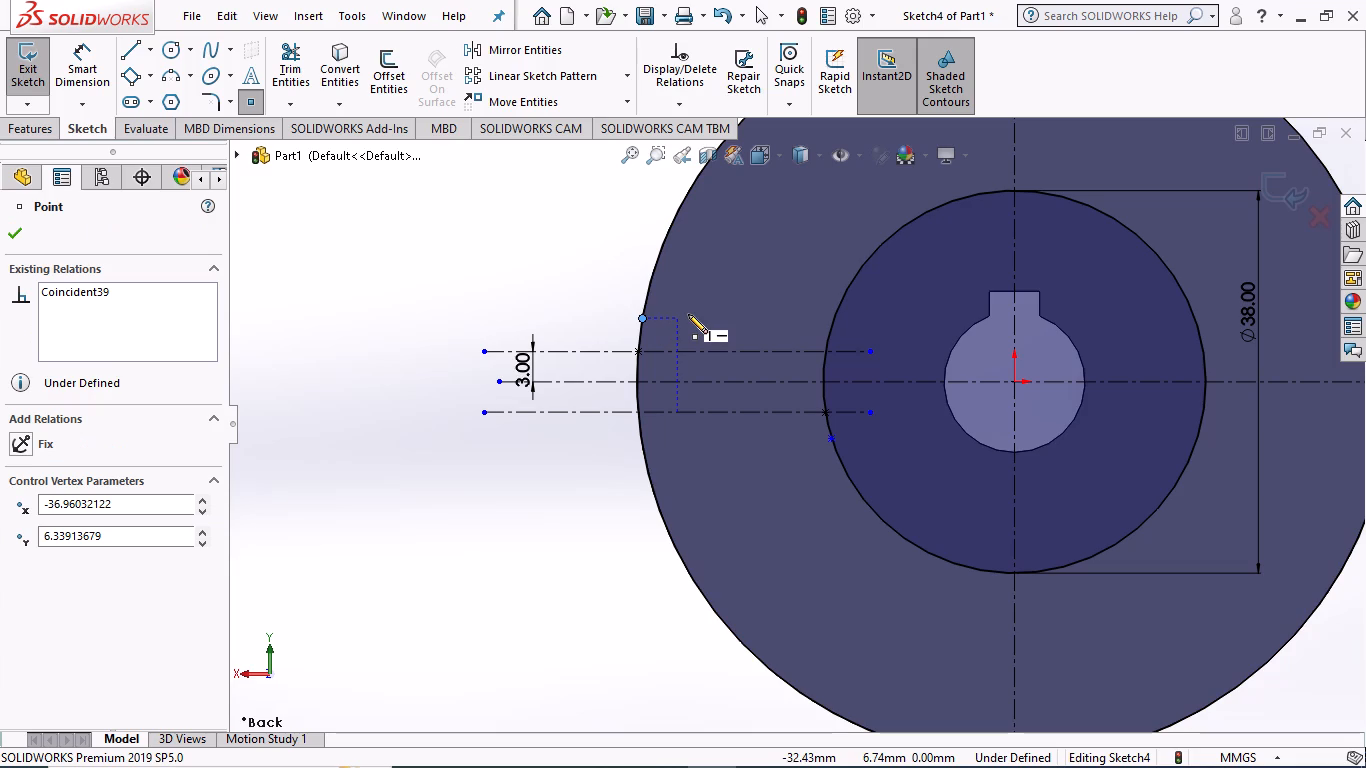
{"action": "key", "text": "Escape"}
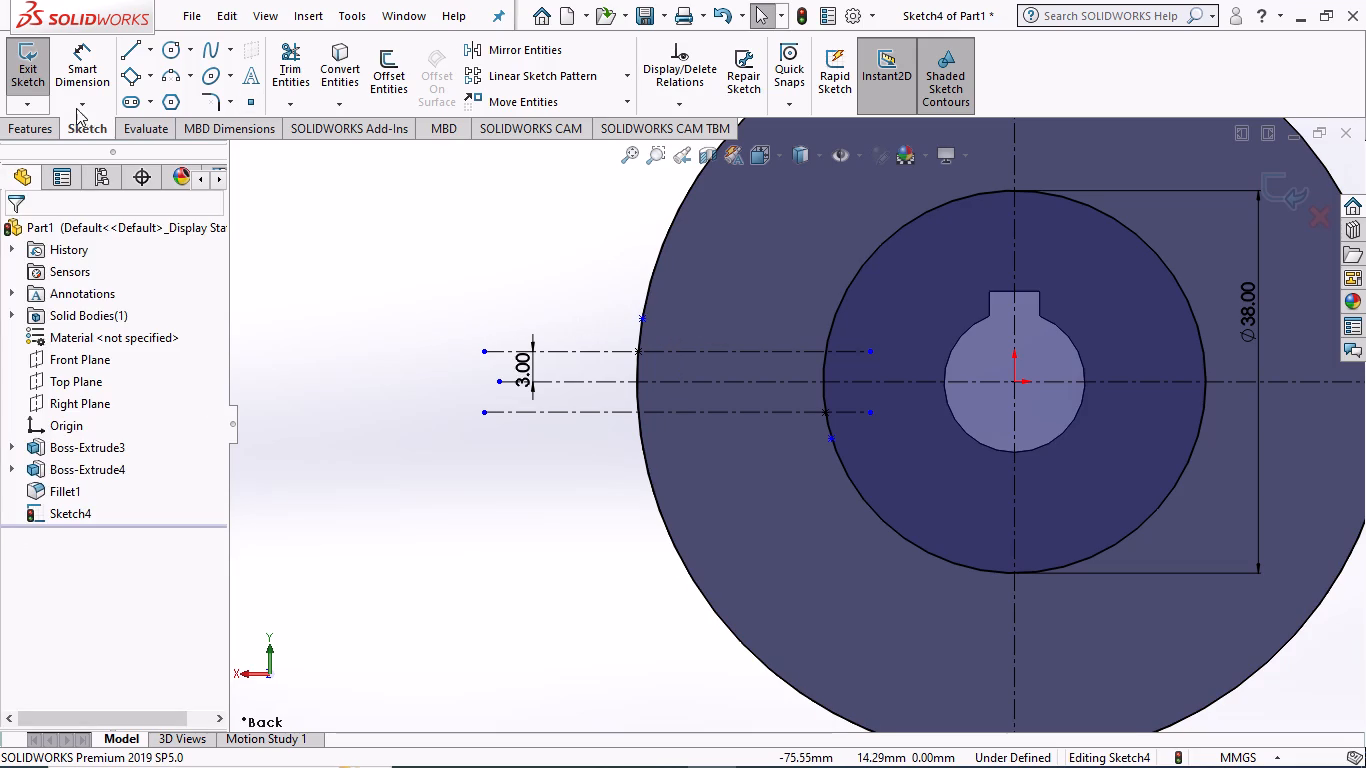
Add a 3 mm aligned dimension between the two sketch points on the disc's outer edge.
{"action": "scroll", "coordinate": [797, 384], "scroll_direction": "down", "scroll_amount": 2}
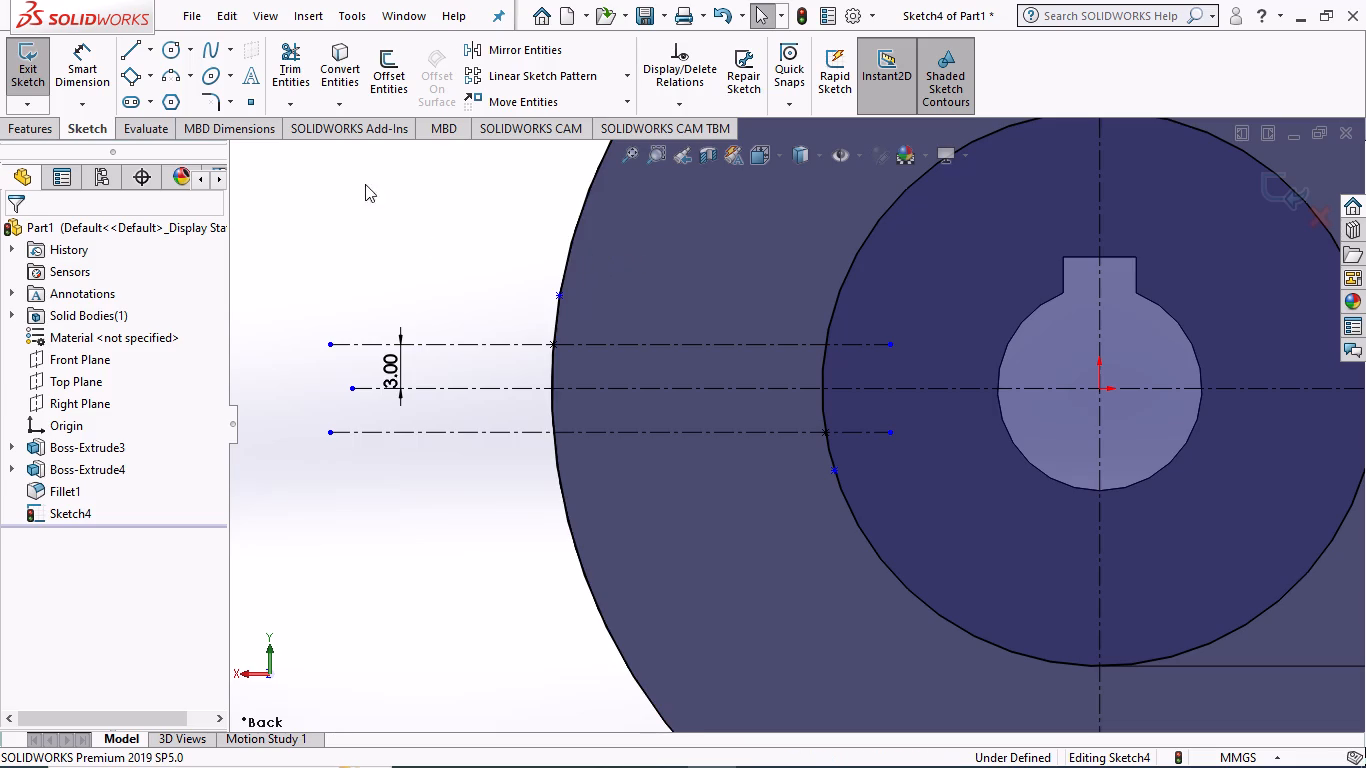
{"action": "left_click", "coordinate": [95, 62]}
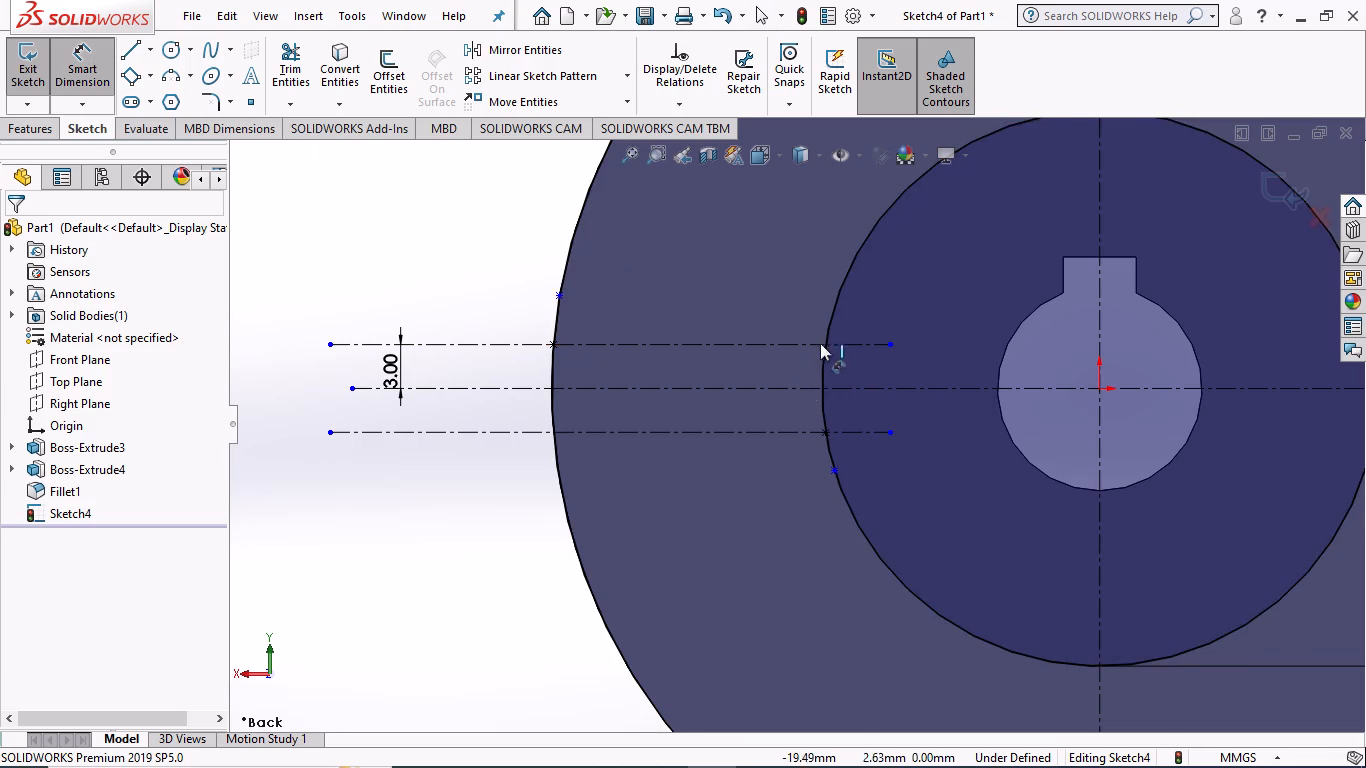
{"action": "left_click", "coordinate": [560, 292]}
{"action": "left_click", "coordinate": [550, 344]}
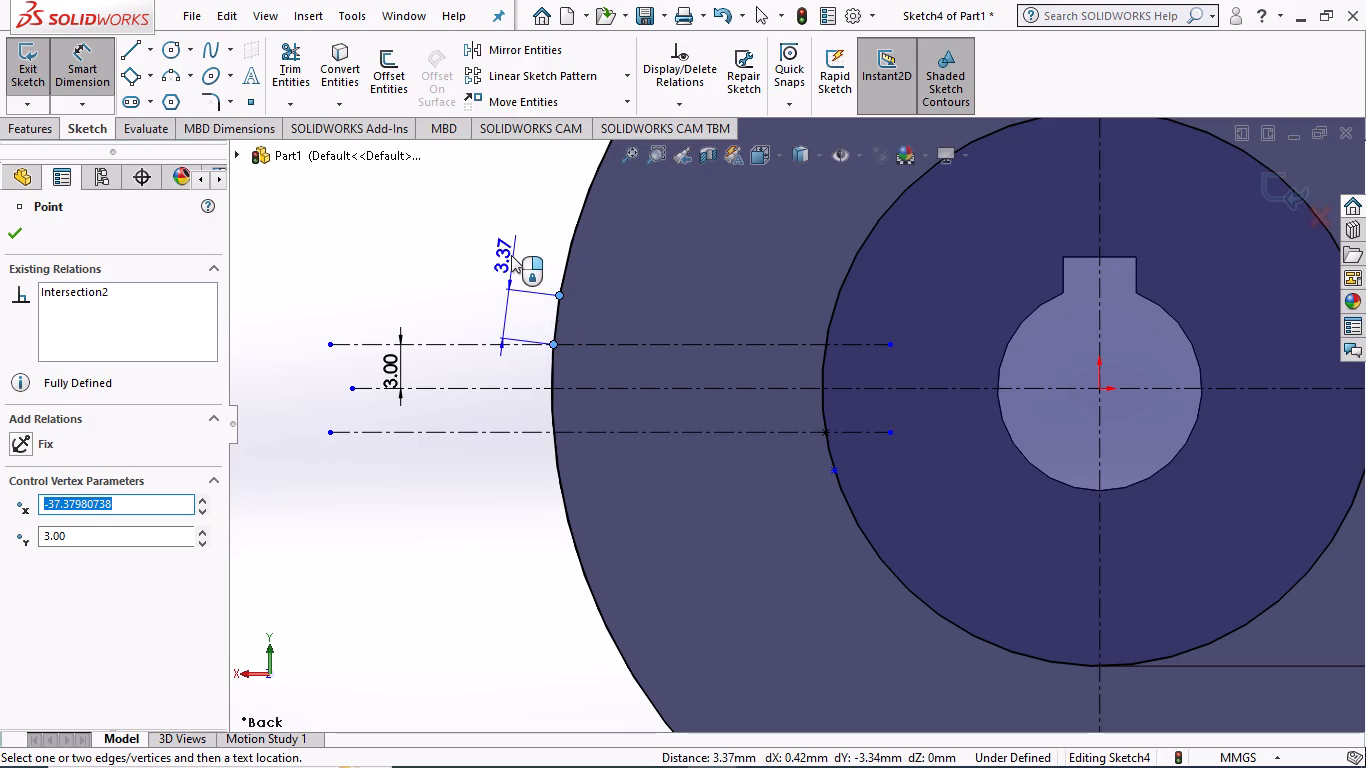
{"action": "left_click", "coordinate": [511, 255]}
{"action": "key", "text": "3"}
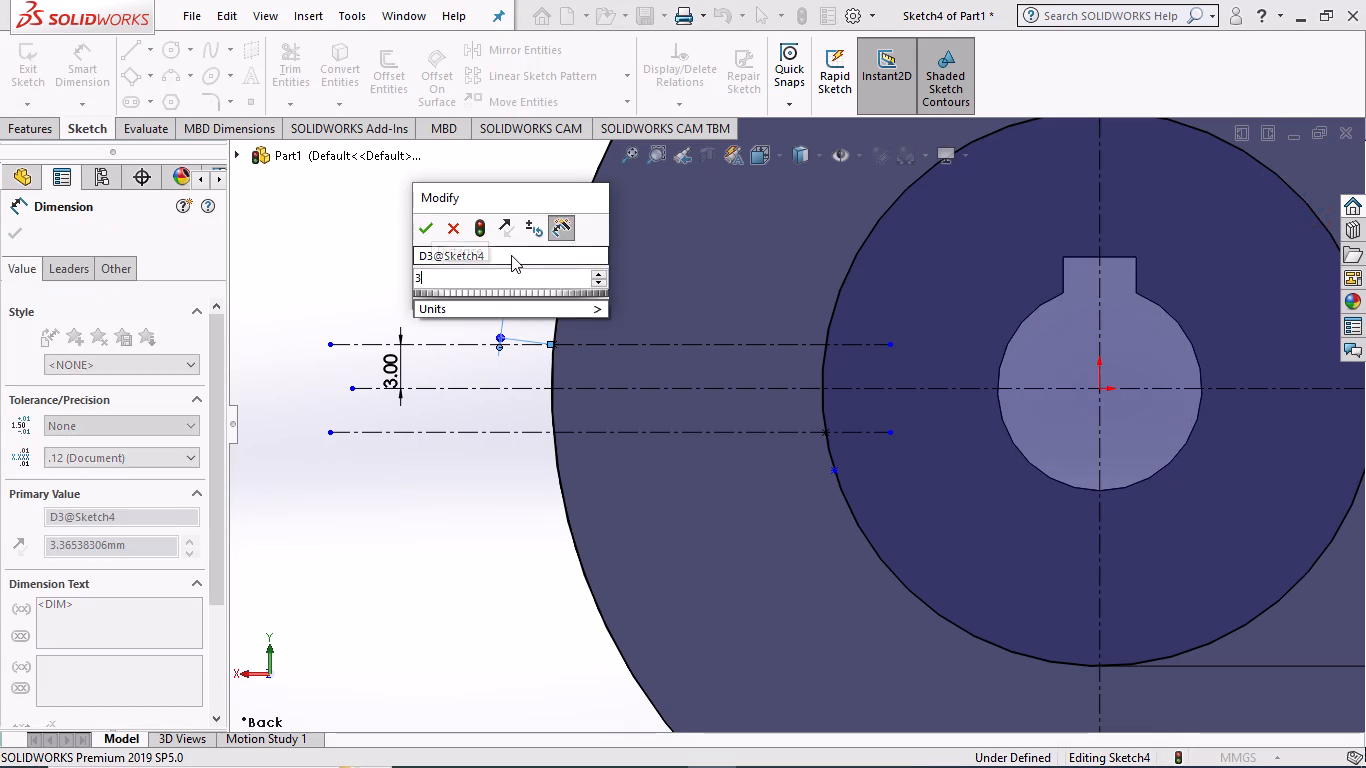
{"action": "key", "text": "Return"}
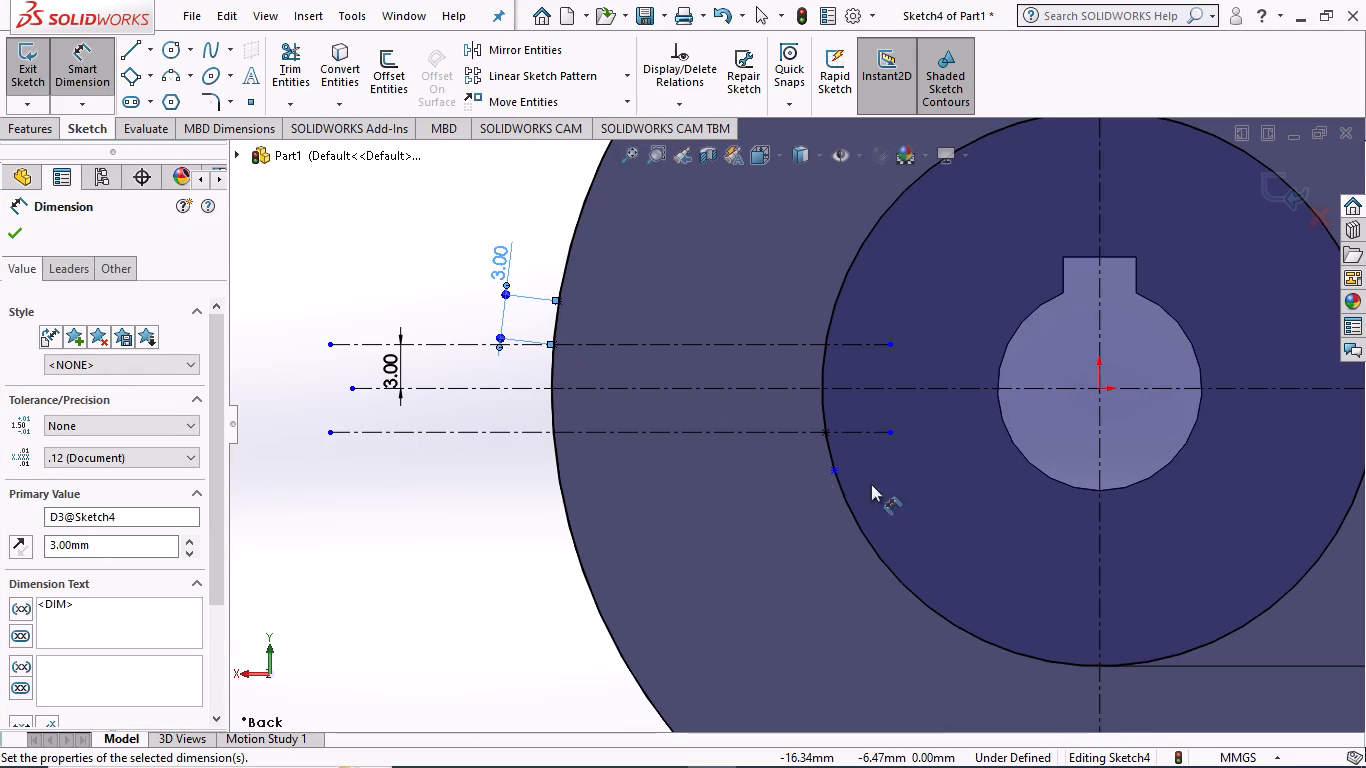
Add a 3 mm aligned dimension between the two sketch points on the 38 mm circle.
{"action": "left_click", "coordinate": [825, 431]}
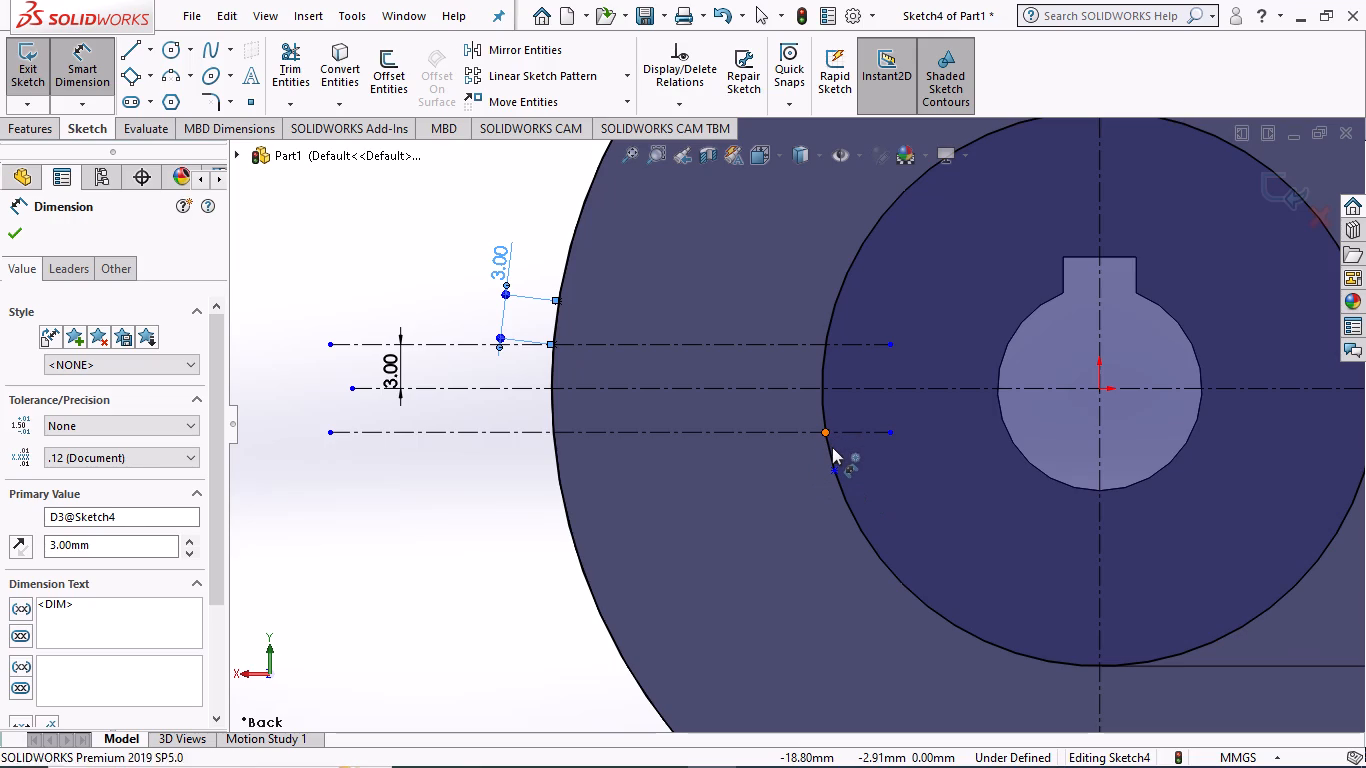
{"action": "left_click", "coordinate": [834, 471]}
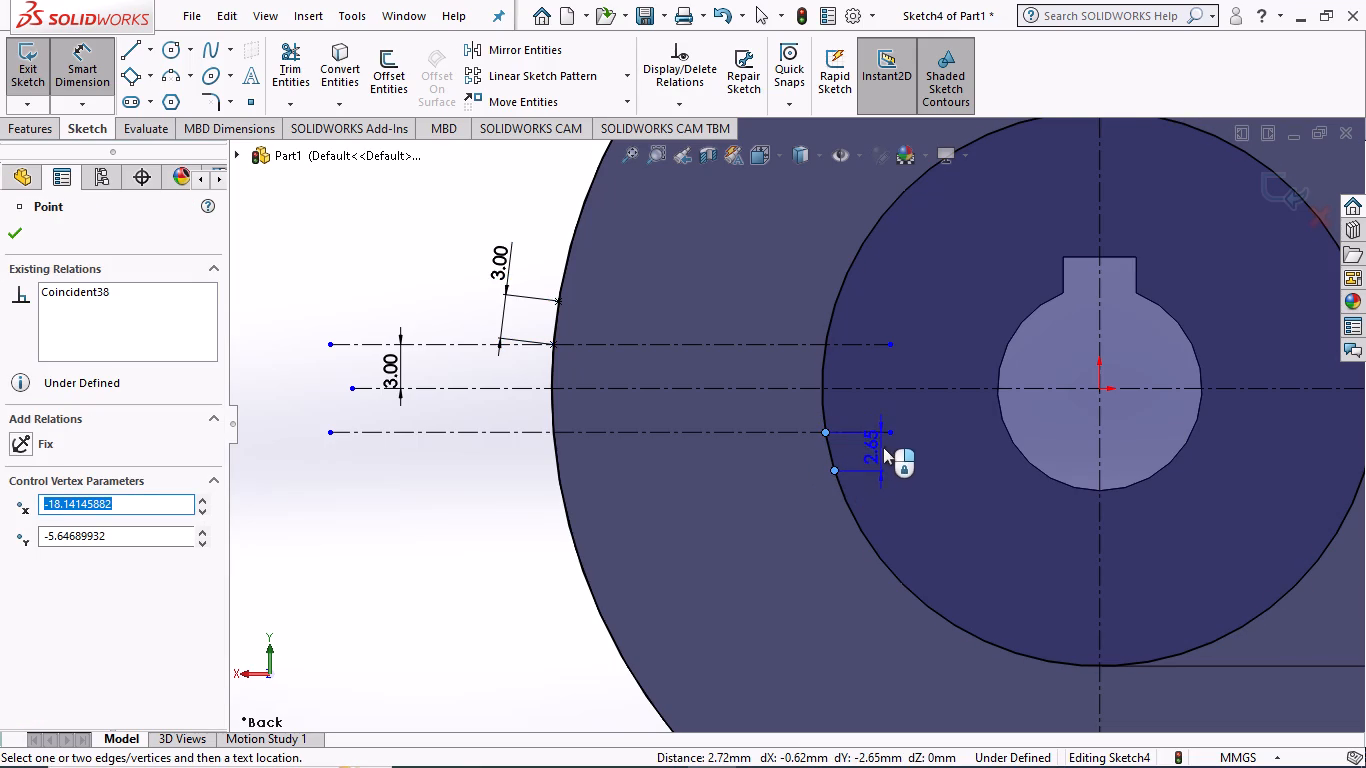
{"action": "left_click", "coordinate": [910, 418]}
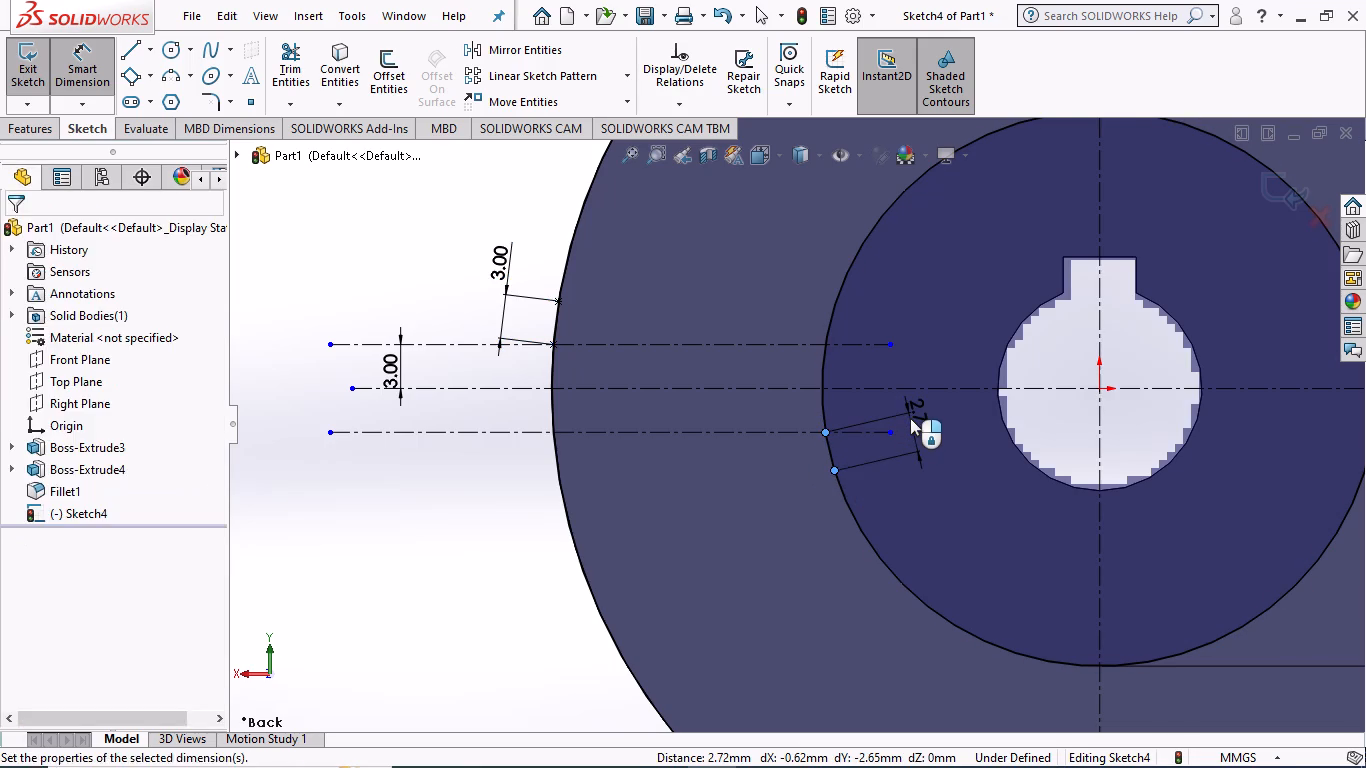
{"action": "key", "text": "3"}
{"action": "key", "text": "Return"}
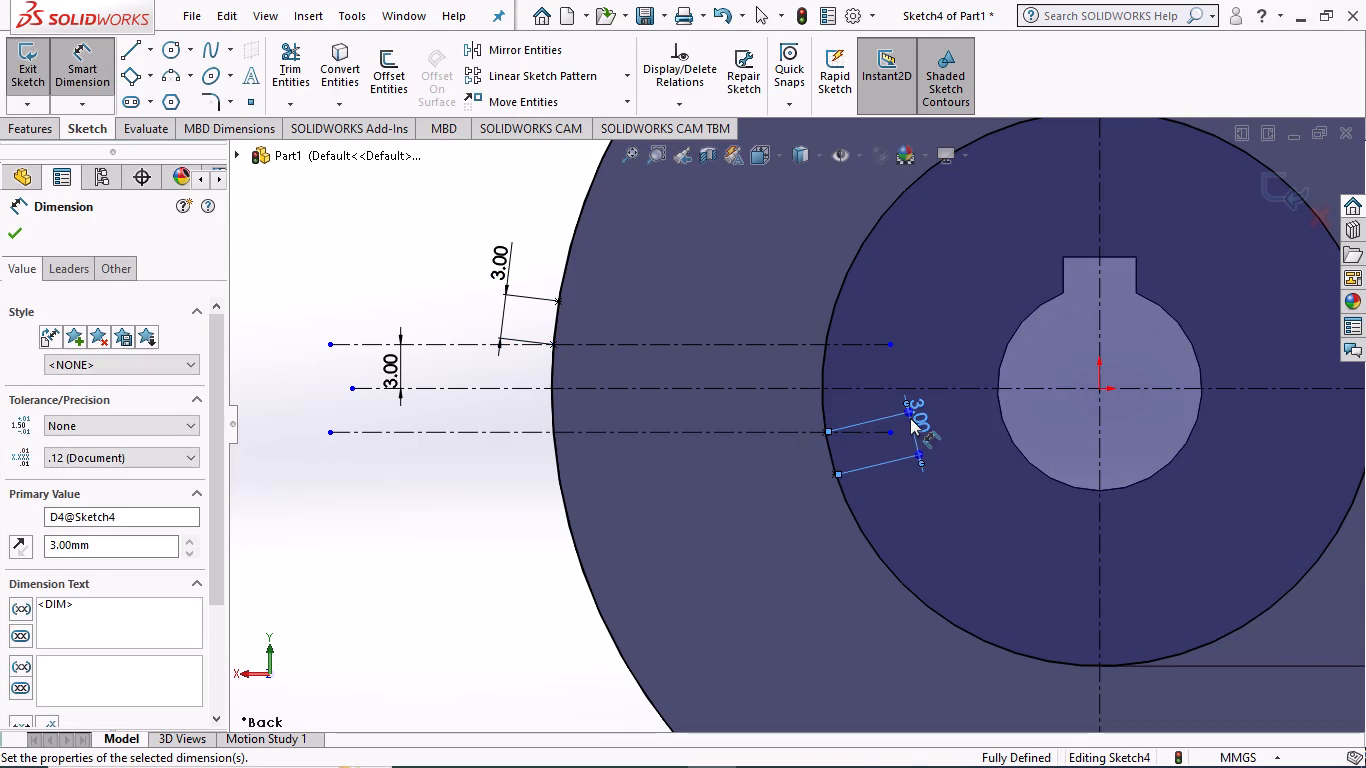
Draw a perimeter circle of about 24 mm radius through the upper outer-edge point and the 38 mm circle's point on the lower centerline.
{"action": "left_click", "coordinate": [5, 229]}
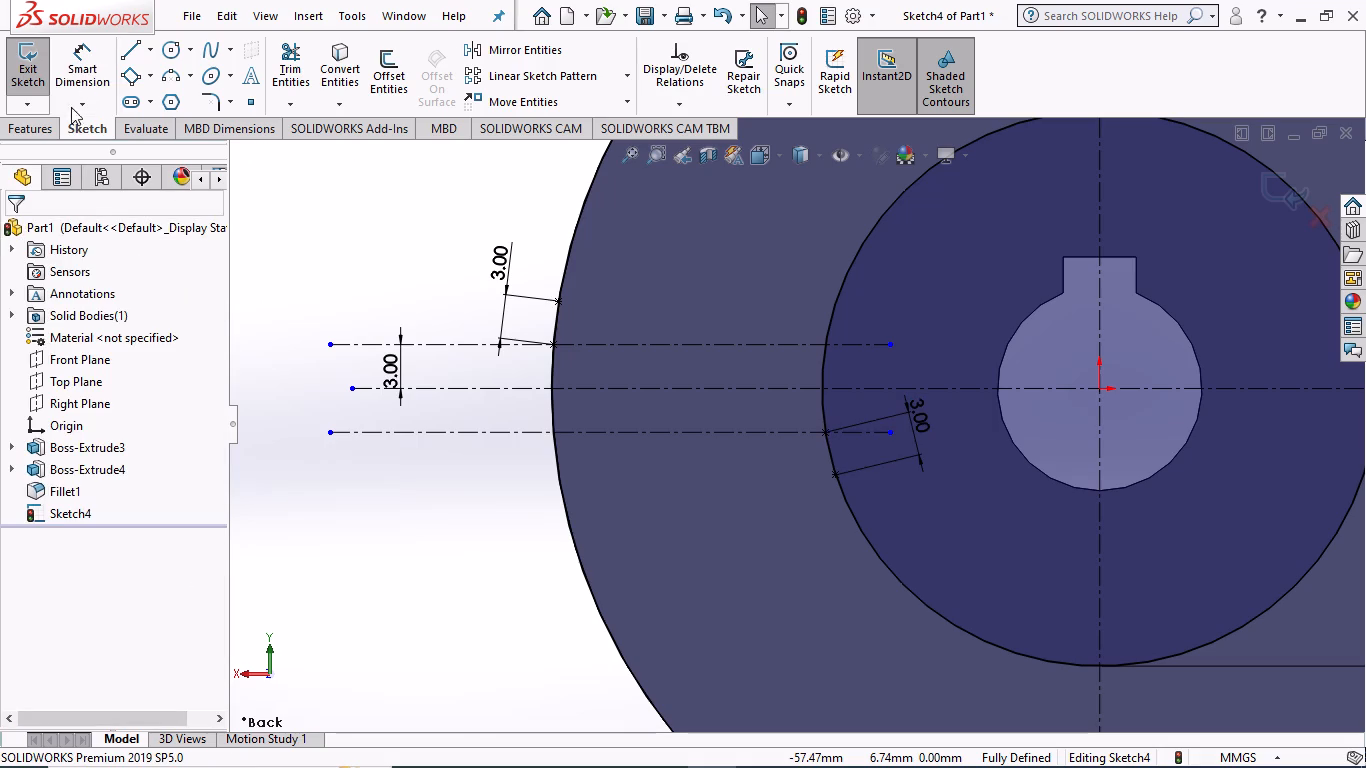
{"action": "left_click", "coordinate": [193, 47]}
{"action": "left_click", "coordinate": [187, 100]}
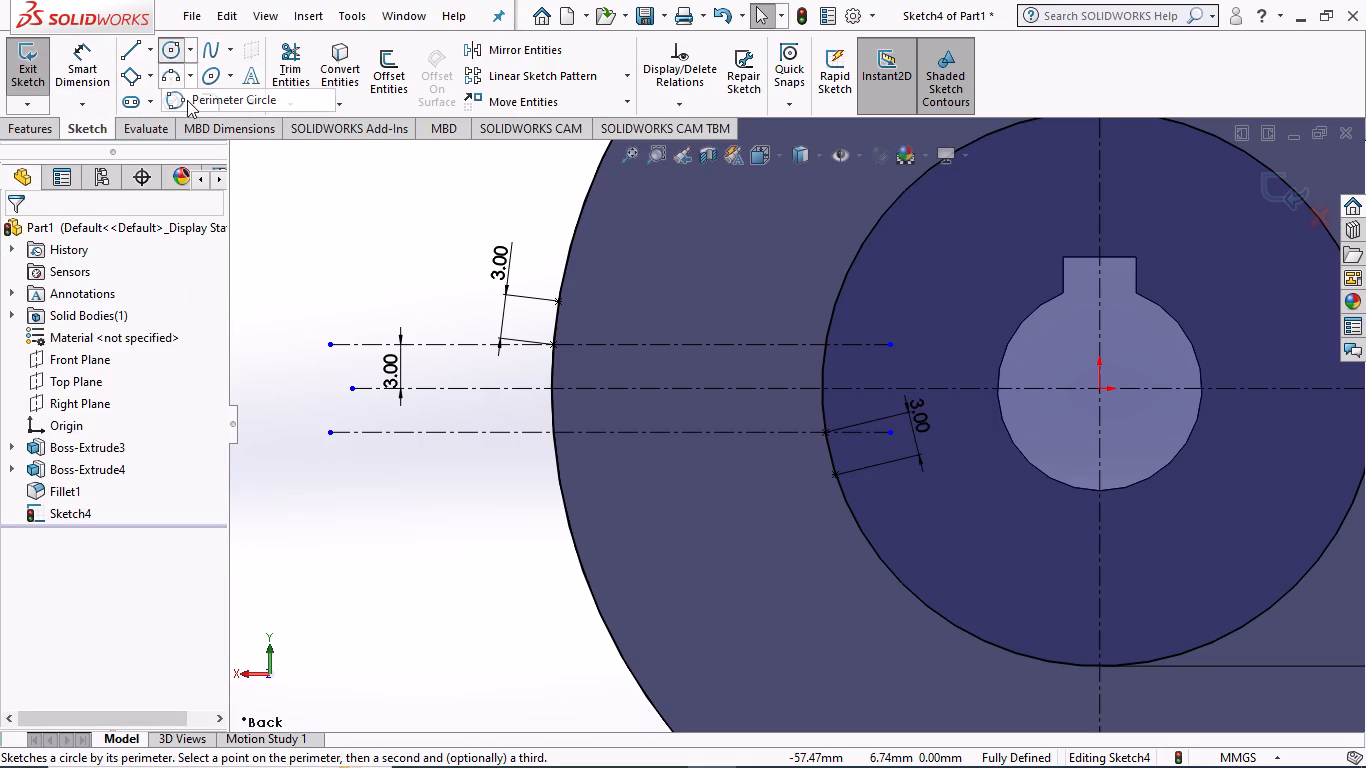
{"action": "left_click", "coordinate": [559, 299]}
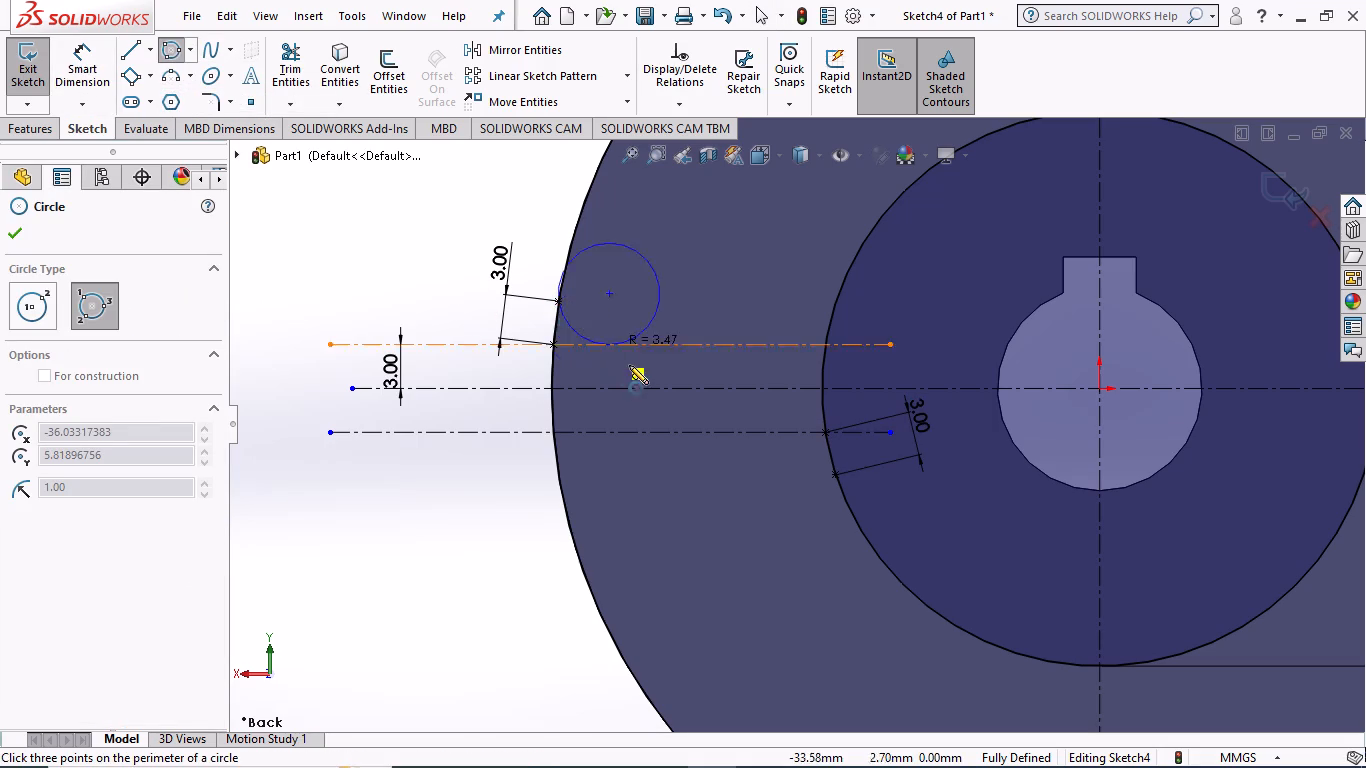
{"action": "left_click", "coordinate": [826, 430]}
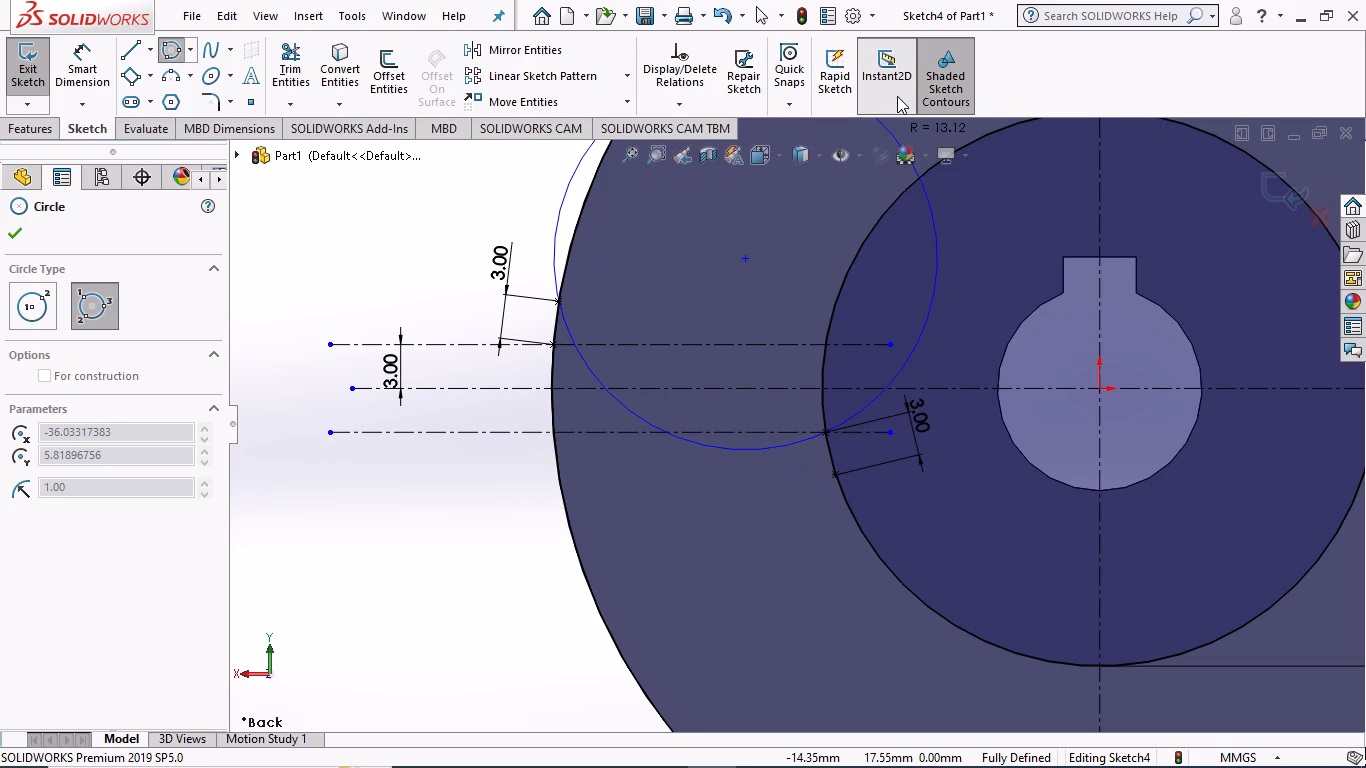
{"action": "scroll", "coordinate": [792, 244], "scroll_direction": "up", "scroll_amount": 2}
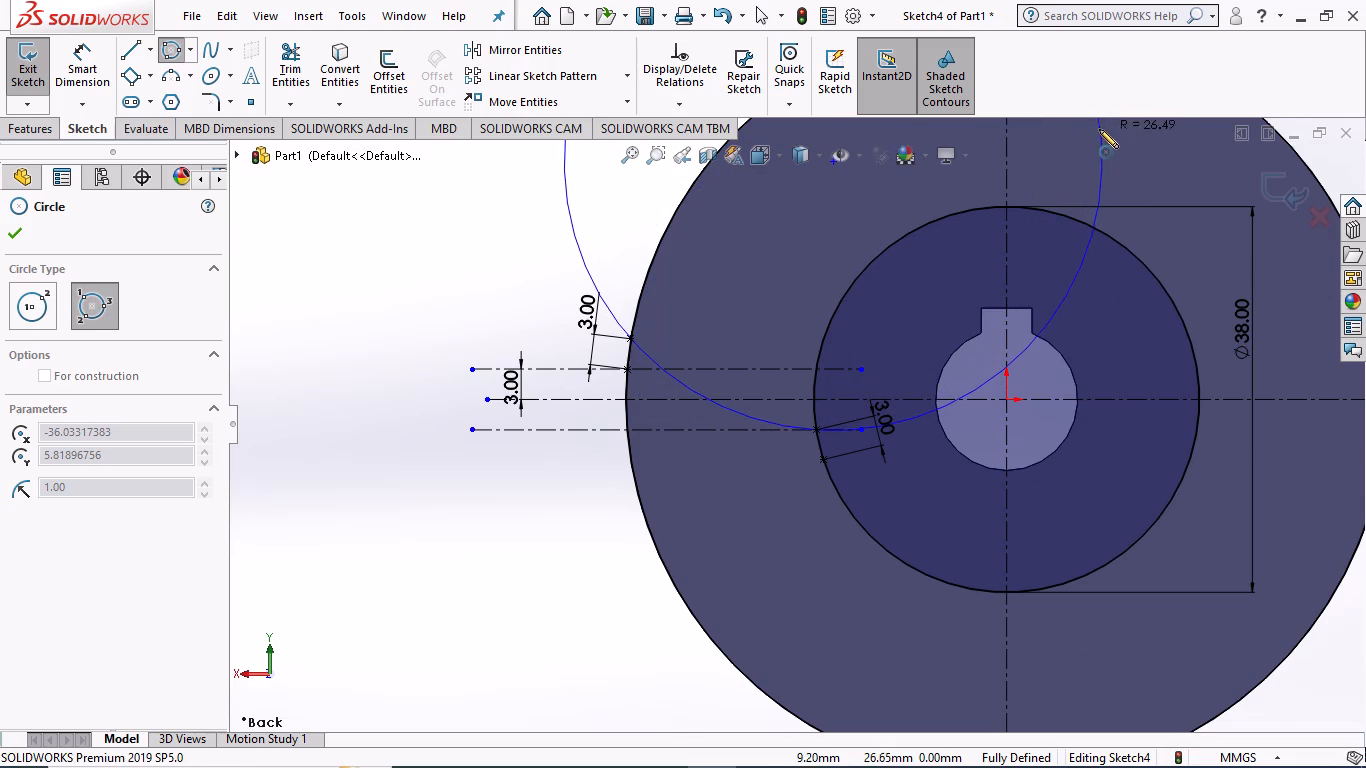
{"action": "left_click", "coordinate": [1062, 166]}
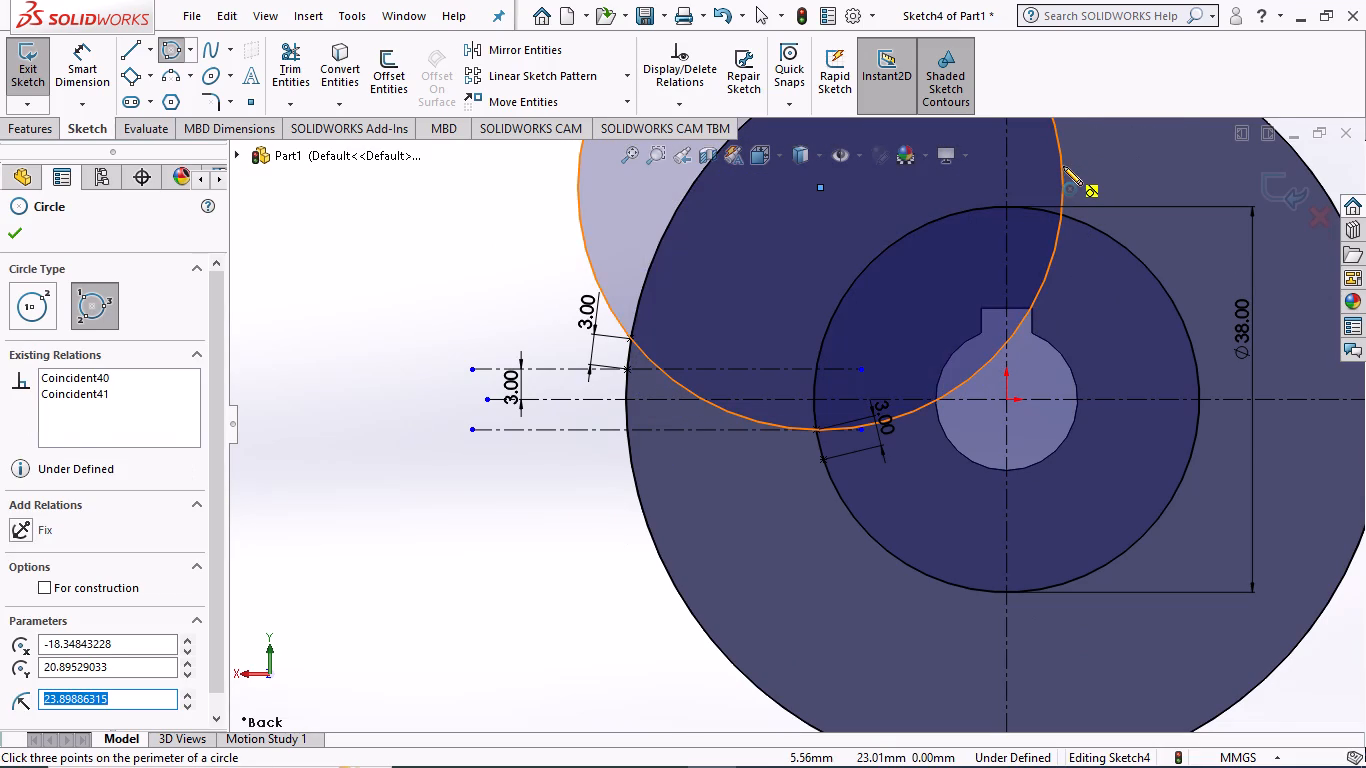
{"action": "key", "text": "Escape"}
Dimension the new perimeter circle's diameter as 56 mm.
{"action": "scroll", "coordinate": [727, 405], "scroll_direction": "up", "scroll_amount": 2}
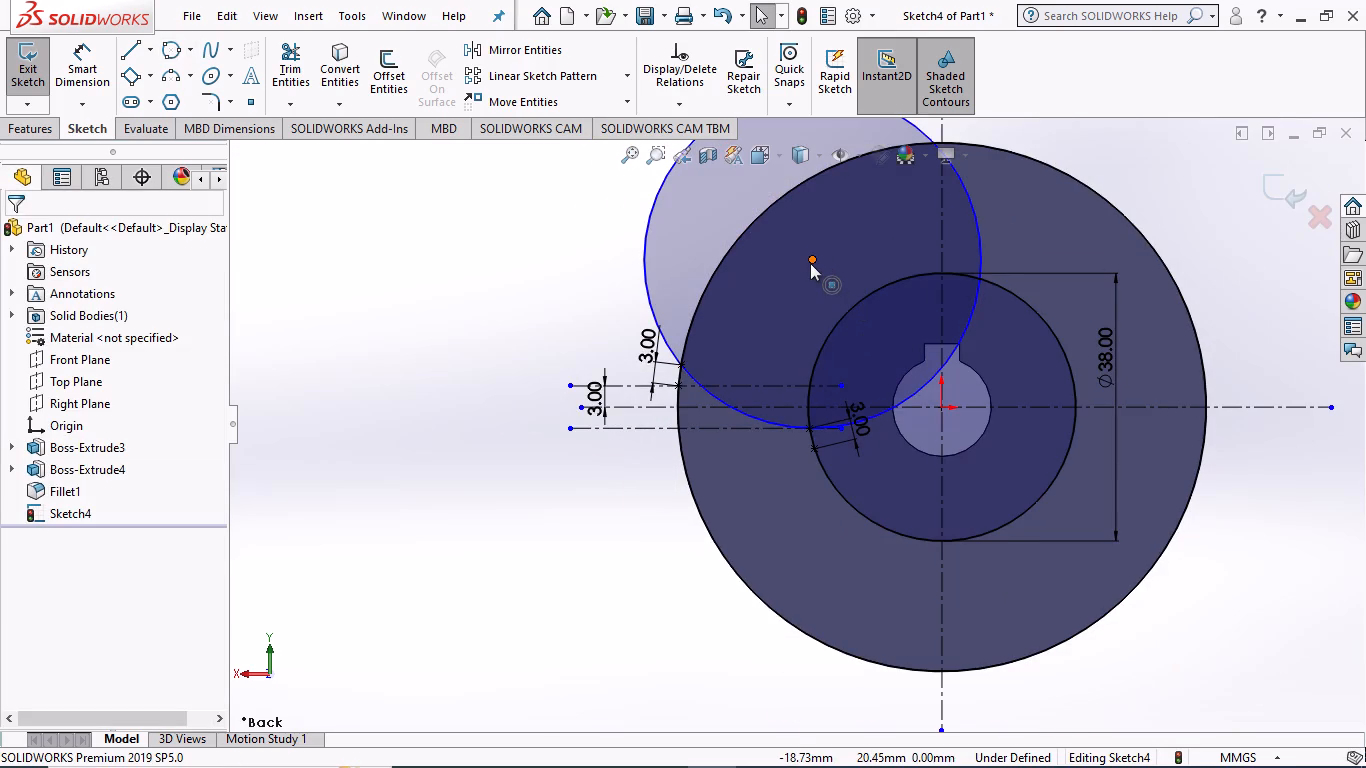
{"action": "scroll", "coordinate": [802, 284], "scroll_direction": "up", "scroll_amount": 1}
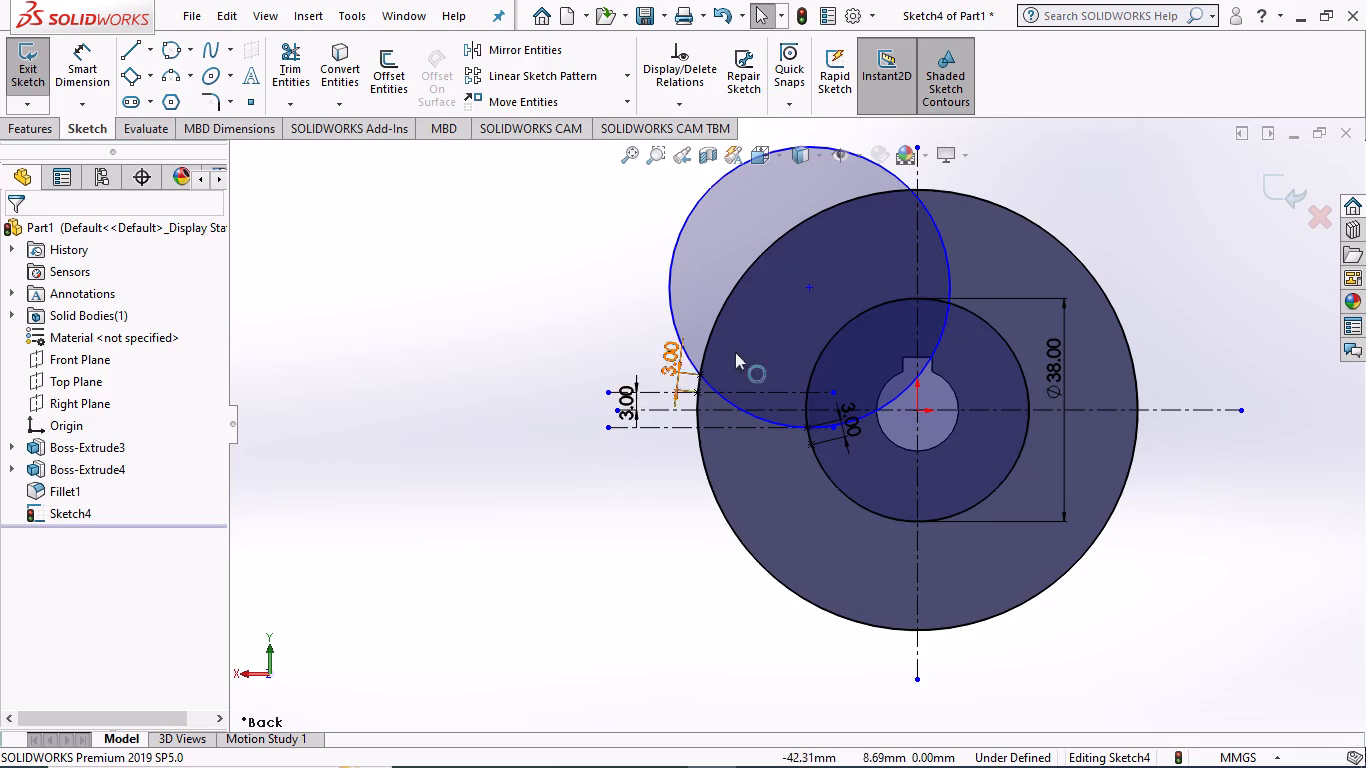
{"action": "scroll", "coordinate": [770, 360], "scroll_direction": "up", "scroll_amount": 2}
{"action": "scroll", "coordinate": [751, 429], "scroll_direction": "down", "scroll_amount": 5}
{"action": "scroll", "coordinate": [893, 492], "scroll_direction": "down", "scroll_amount": 2}
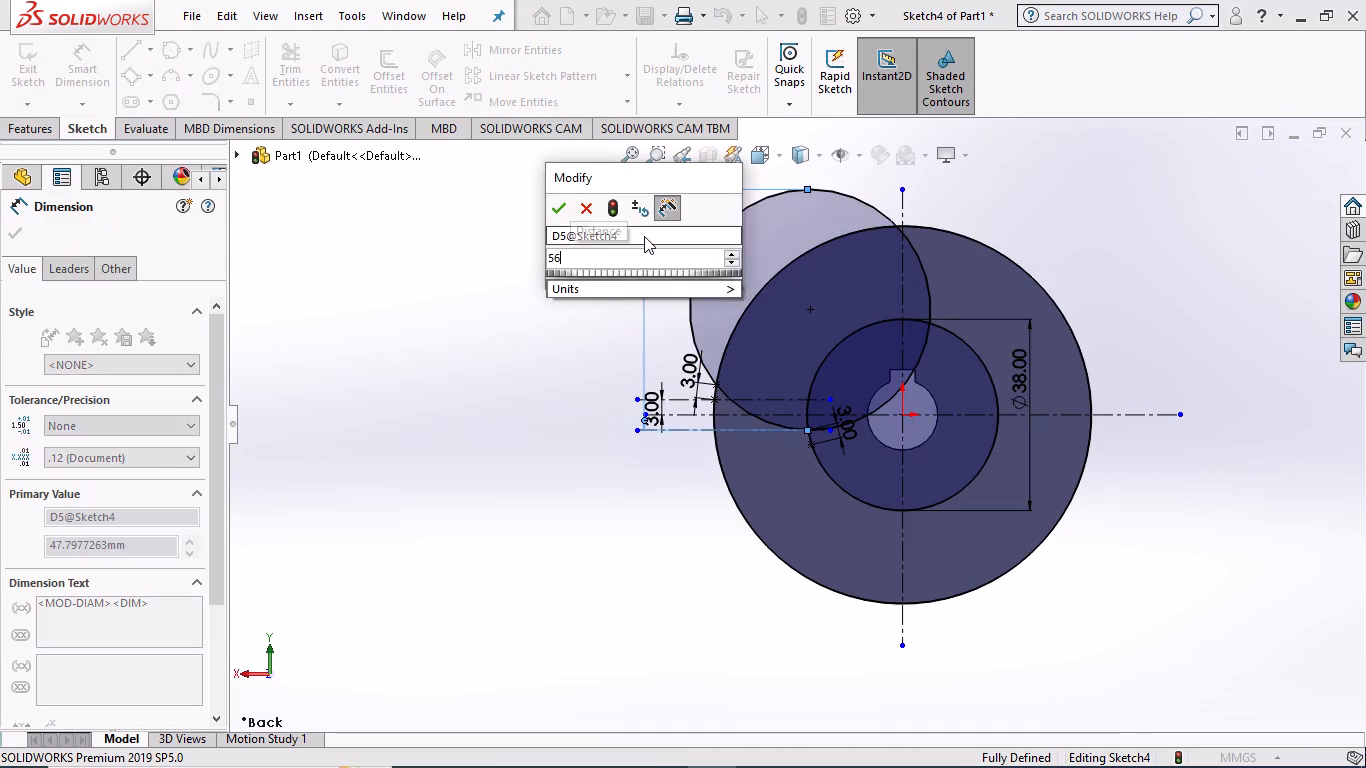
{"action": "key", "text": "Return"}
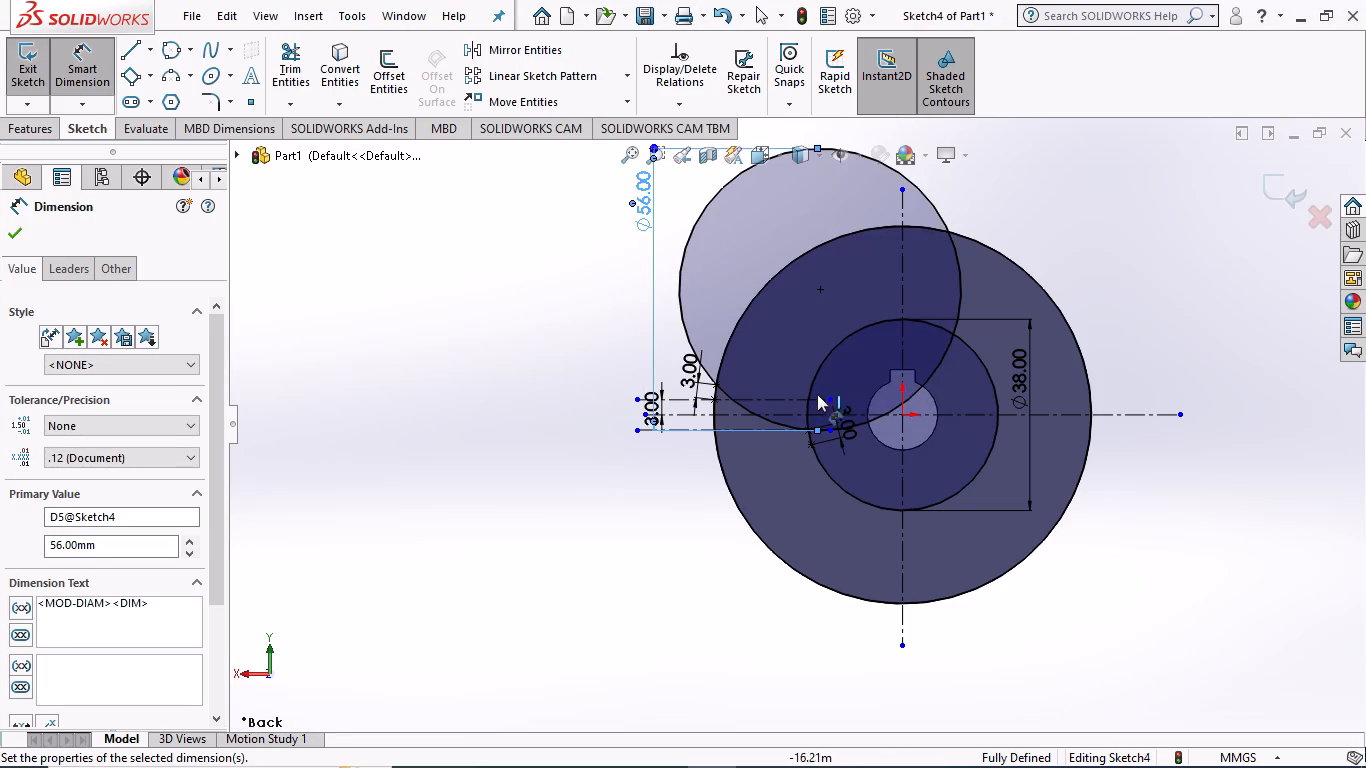
Trim the 56 mm circle to leave only the arc between the disc's outer-edge point and the 38 mm circle.
{"action": "scroll", "coordinate": [817, 394], "scroll_direction": "down", "scroll_amount": 6}
{"action": "scroll", "coordinate": [817, 392], "scroll_direction": "up", "scroll_amount": 5}
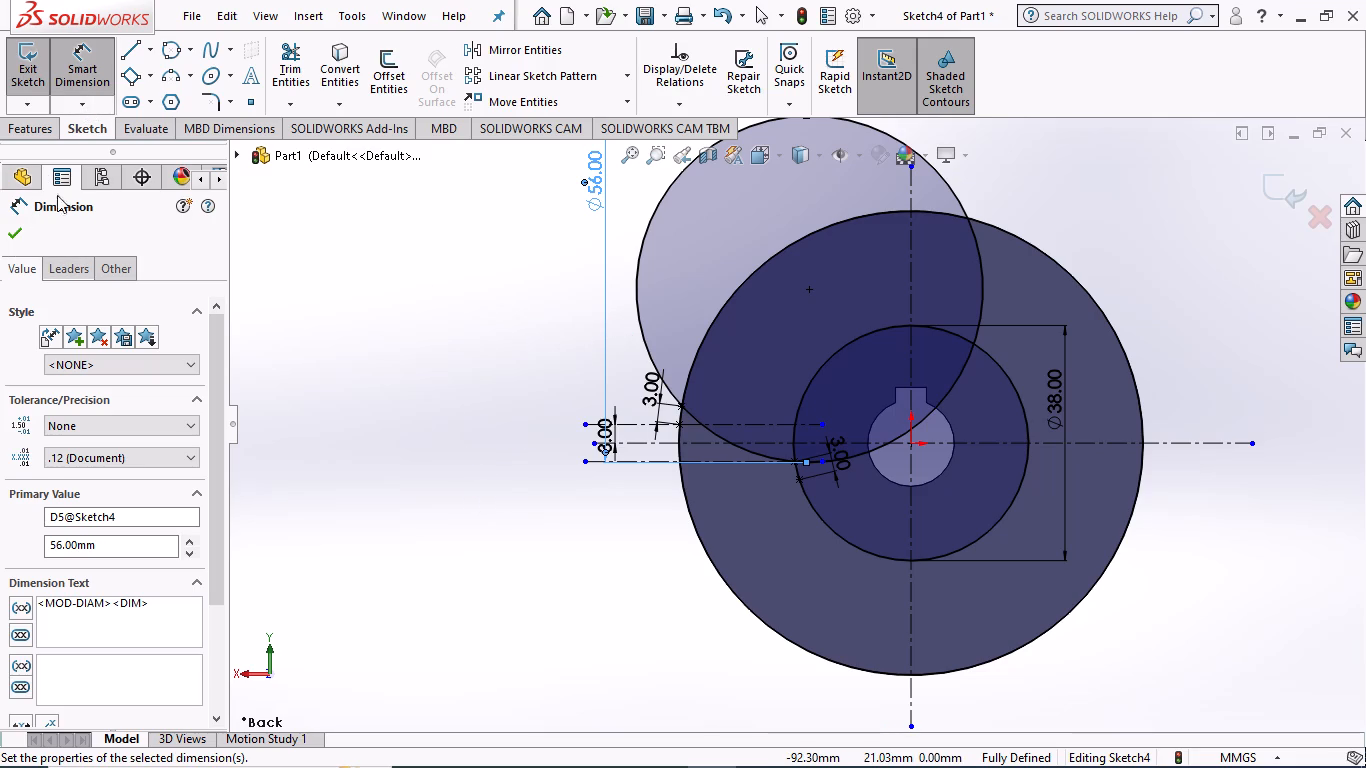
{"action": "left_click", "coordinate": [297, 63]}
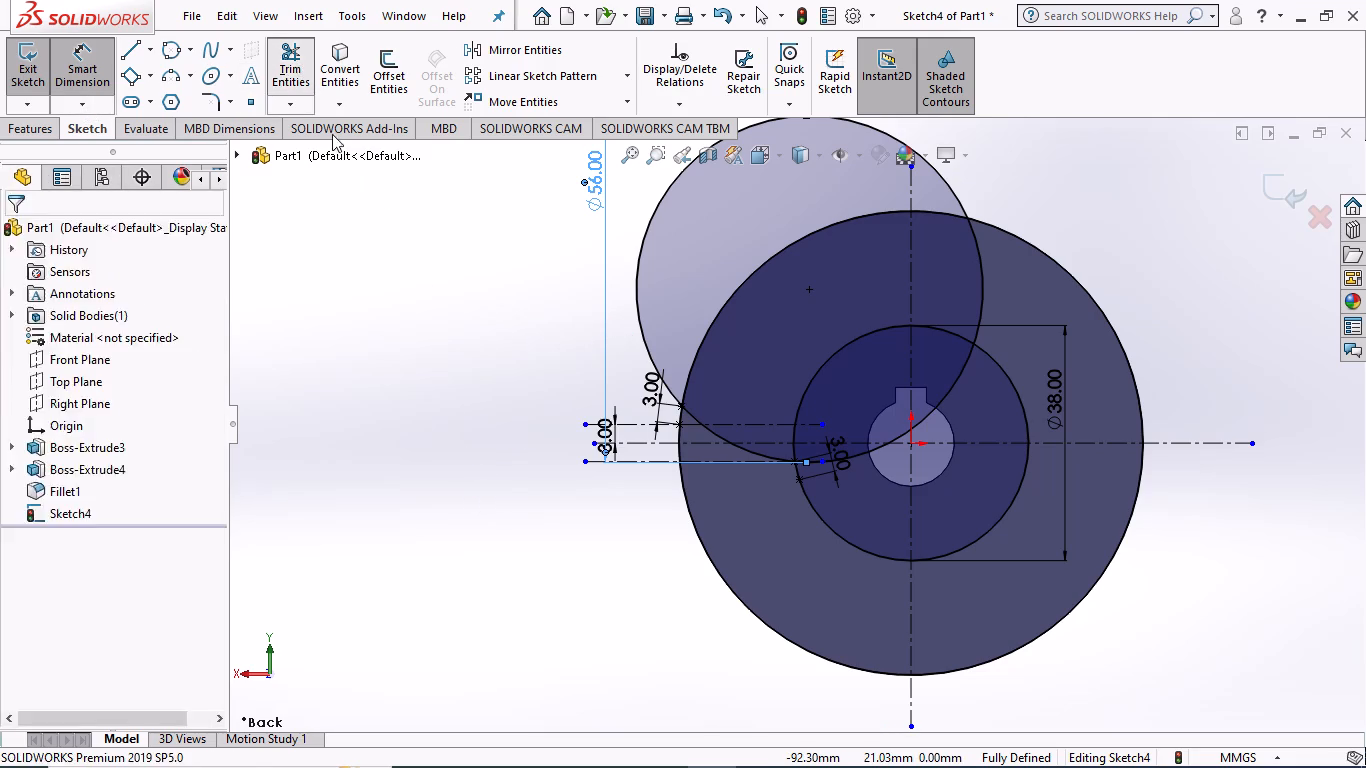
{"action": "left_click", "coordinate": [646, 229]}
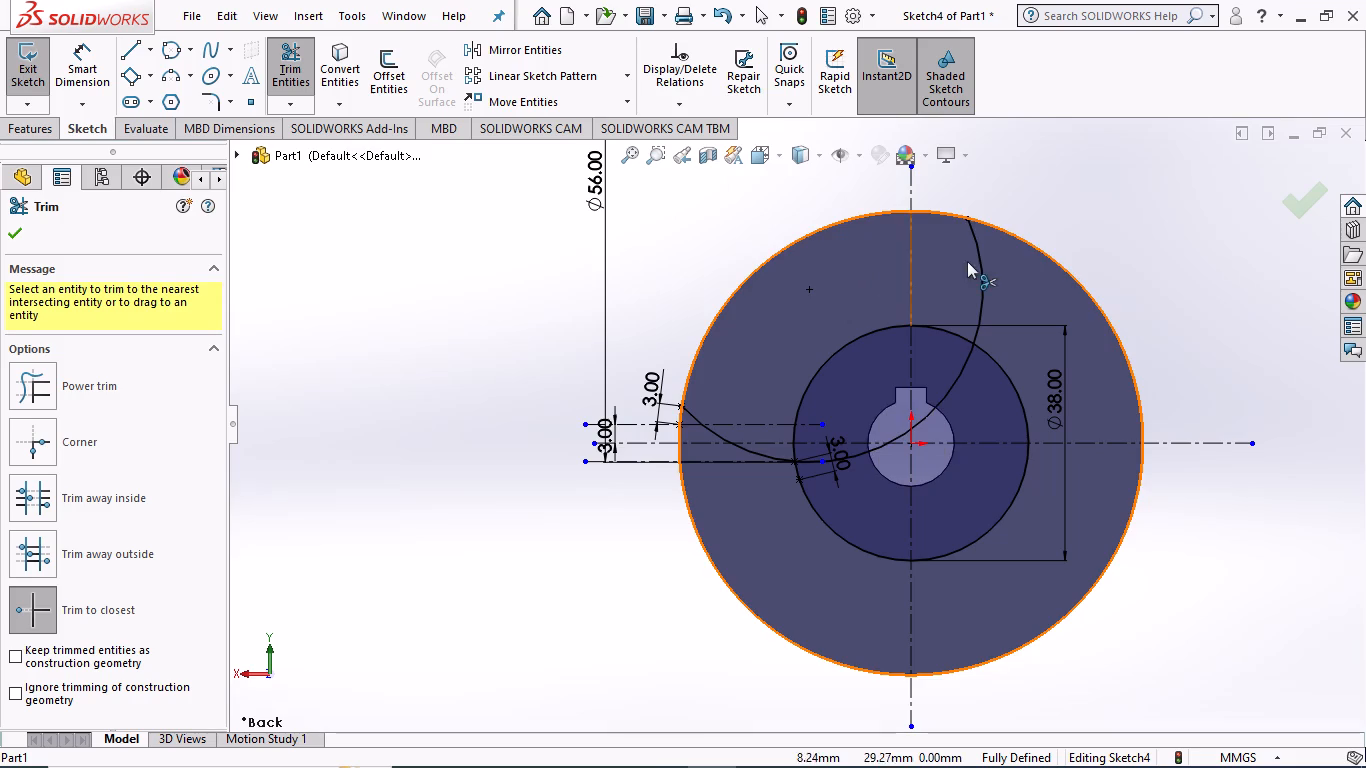
{"action": "left_click", "coordinate": [982, 256]}
{"action": "left_click", "coordinate": [965, 370]}
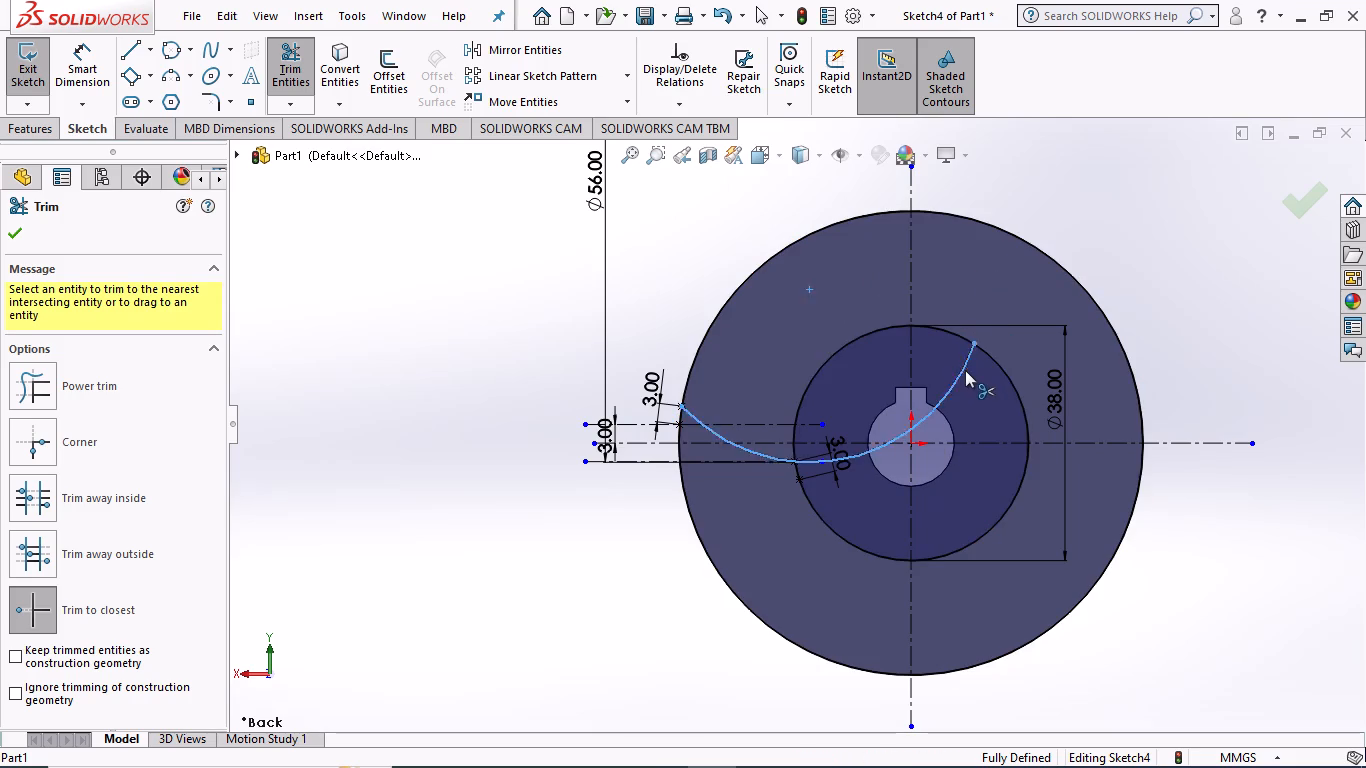
{"action": "left_click", "coordinate": [906, 432]}
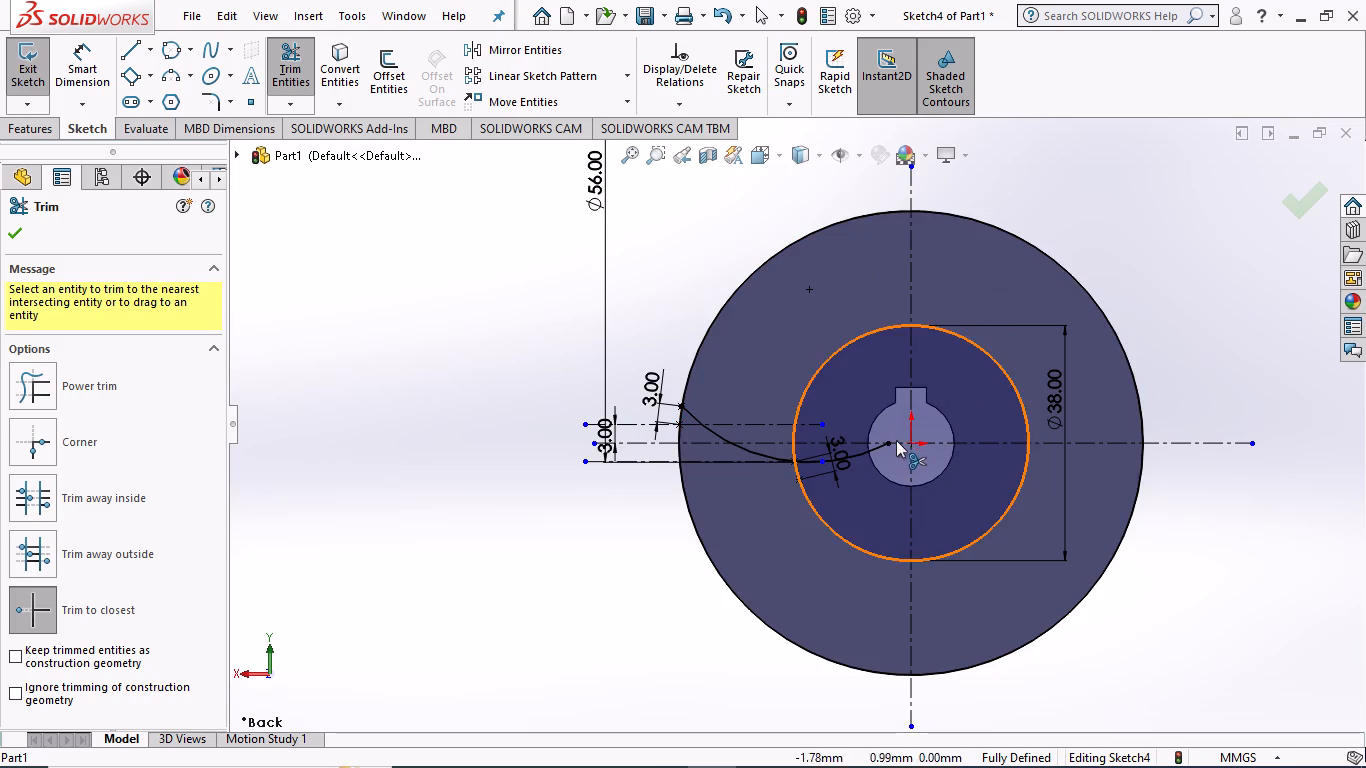
{"action": "left_click", "coordinate": [872, 447]}
{"action": "scroll", "coordinate": [806, 461], "scroll_direction": "down", "scroll_amount": 8}
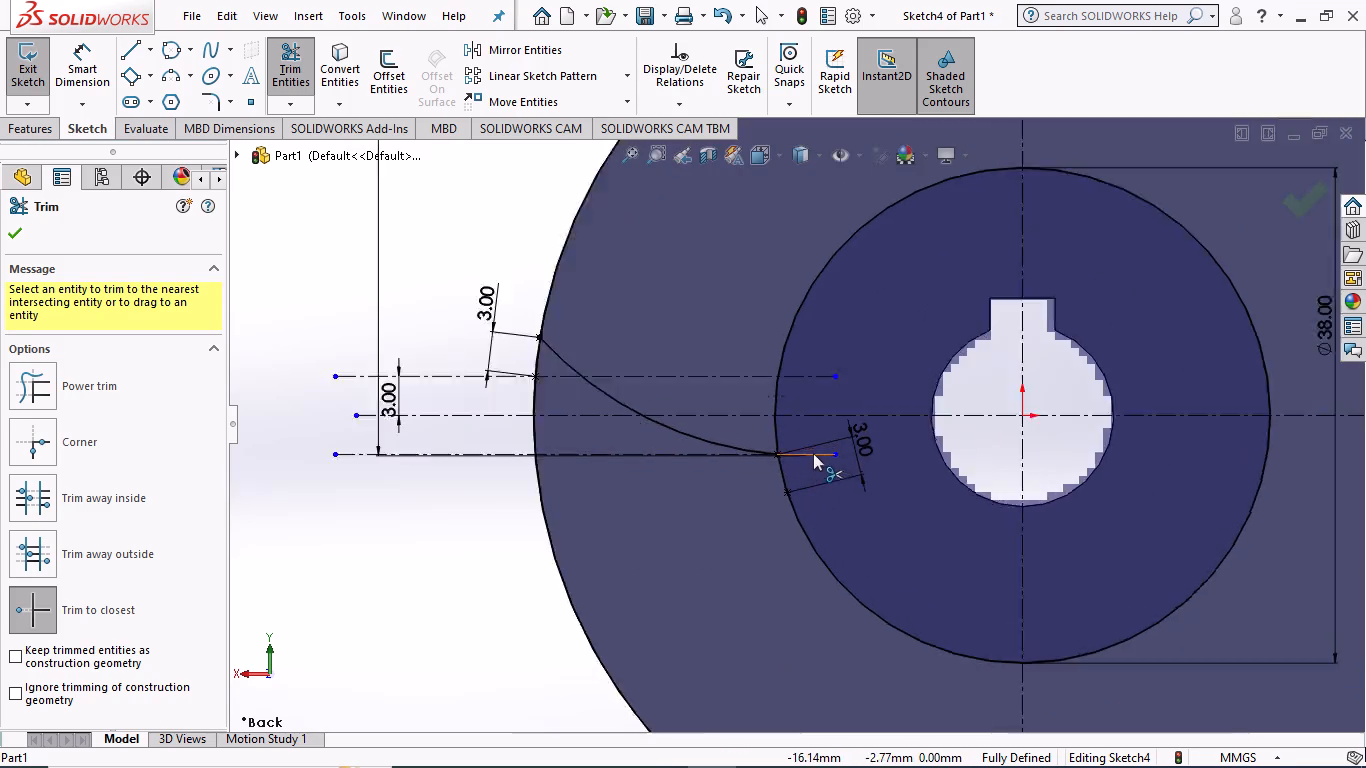
{"action": "scroll", "coordinate": [813, 453], "scroll_direction": "down", "scroll_amount": 5}
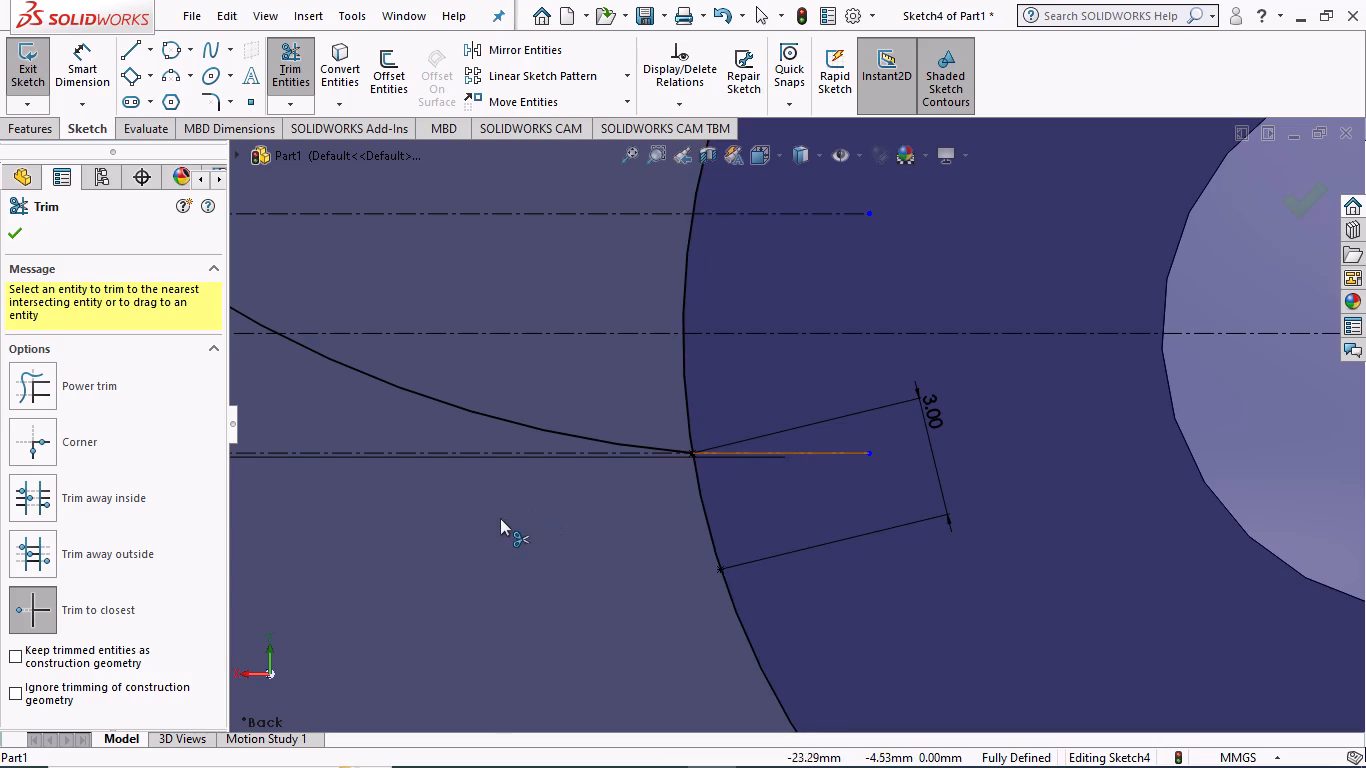
{"action": "scroll", "coordinate": [393, 522], "scroll_direction": "up", "scroll_amount": 5}
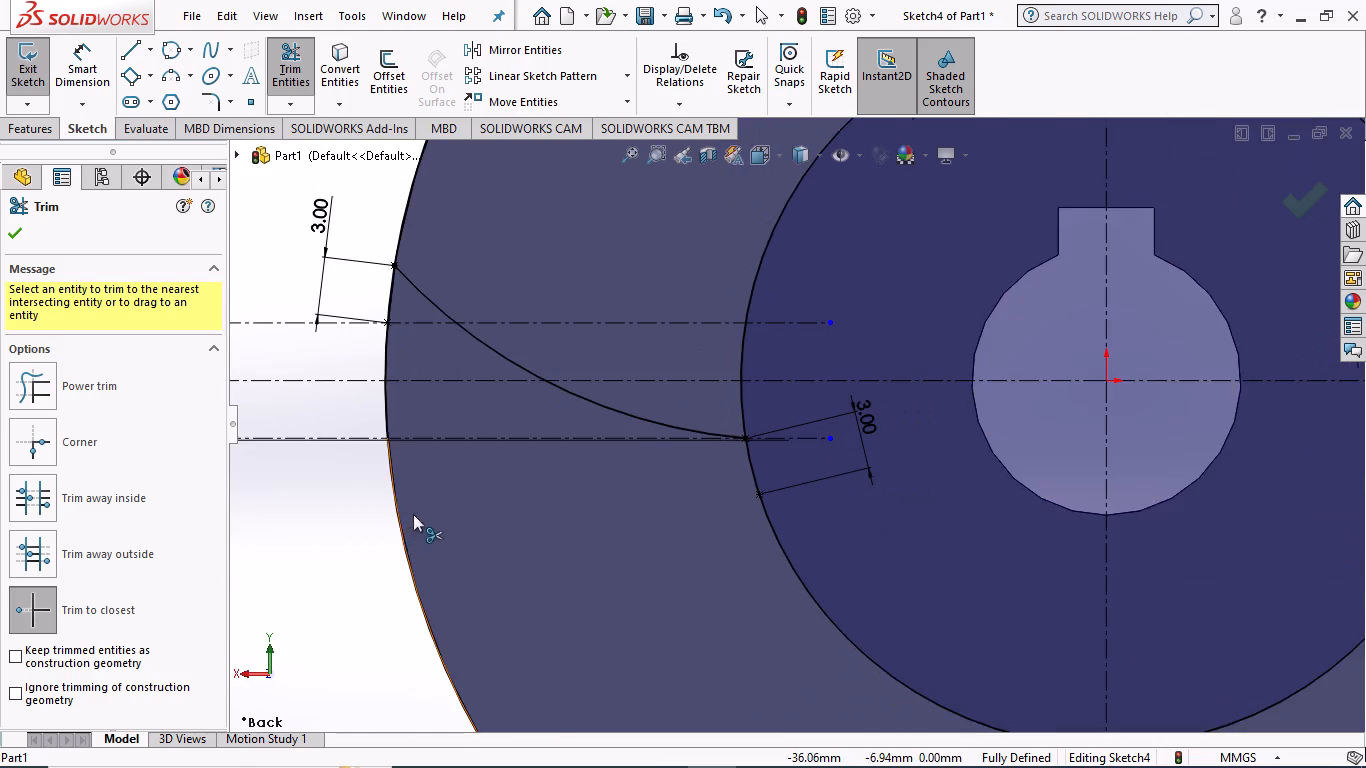
{"action": "scroll", "coordinate": [417, 510], "scroll_direction": "up", "scroll_amount": 2}
{"action": "scroll", "coordinate": [633, 431], "scroll_direction": "down", "scroll_amount": 3}
{"action": "scroll", "coordinate": [823, 427], "scroll_direction": "down", "scroll_amount": 2}
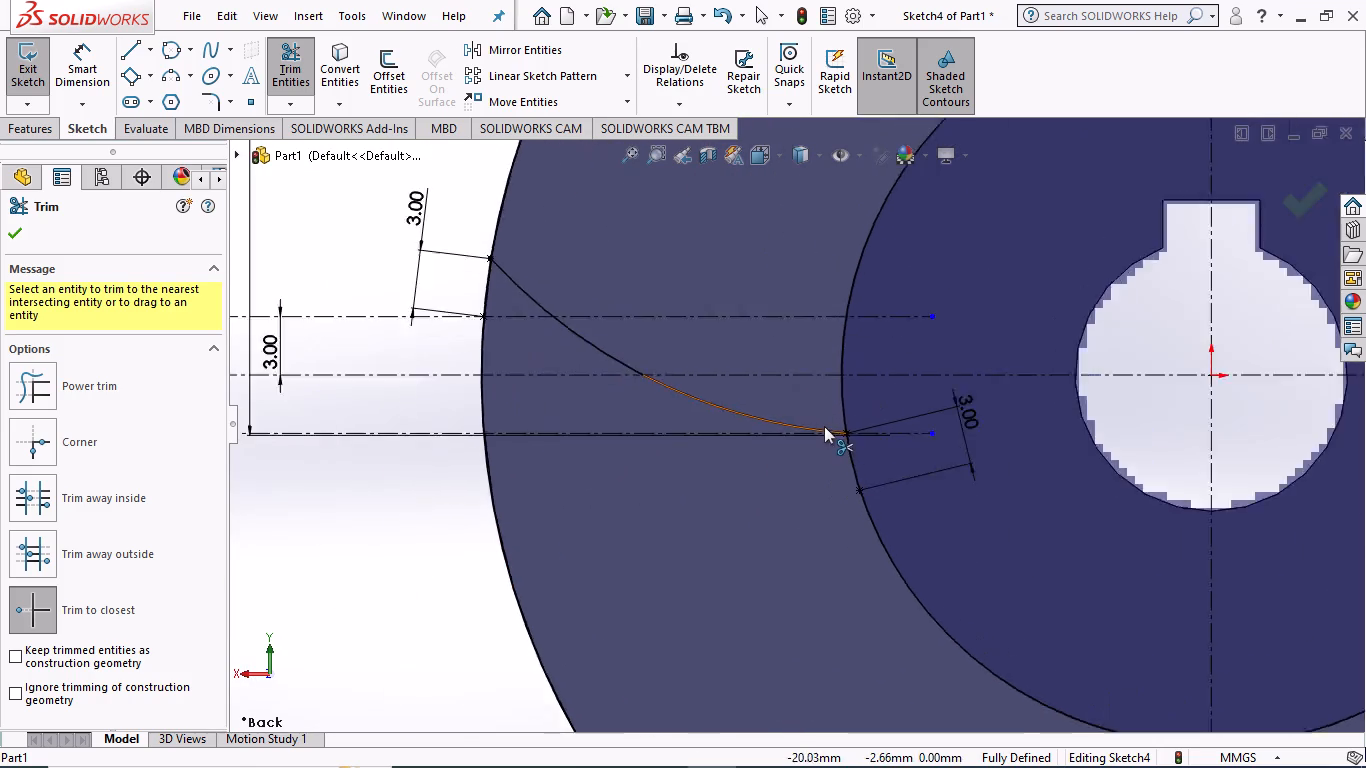
{"action": "scroll", "coordinate": [824, 426], "scroll_direction": "down", "scroll_amount": 5}
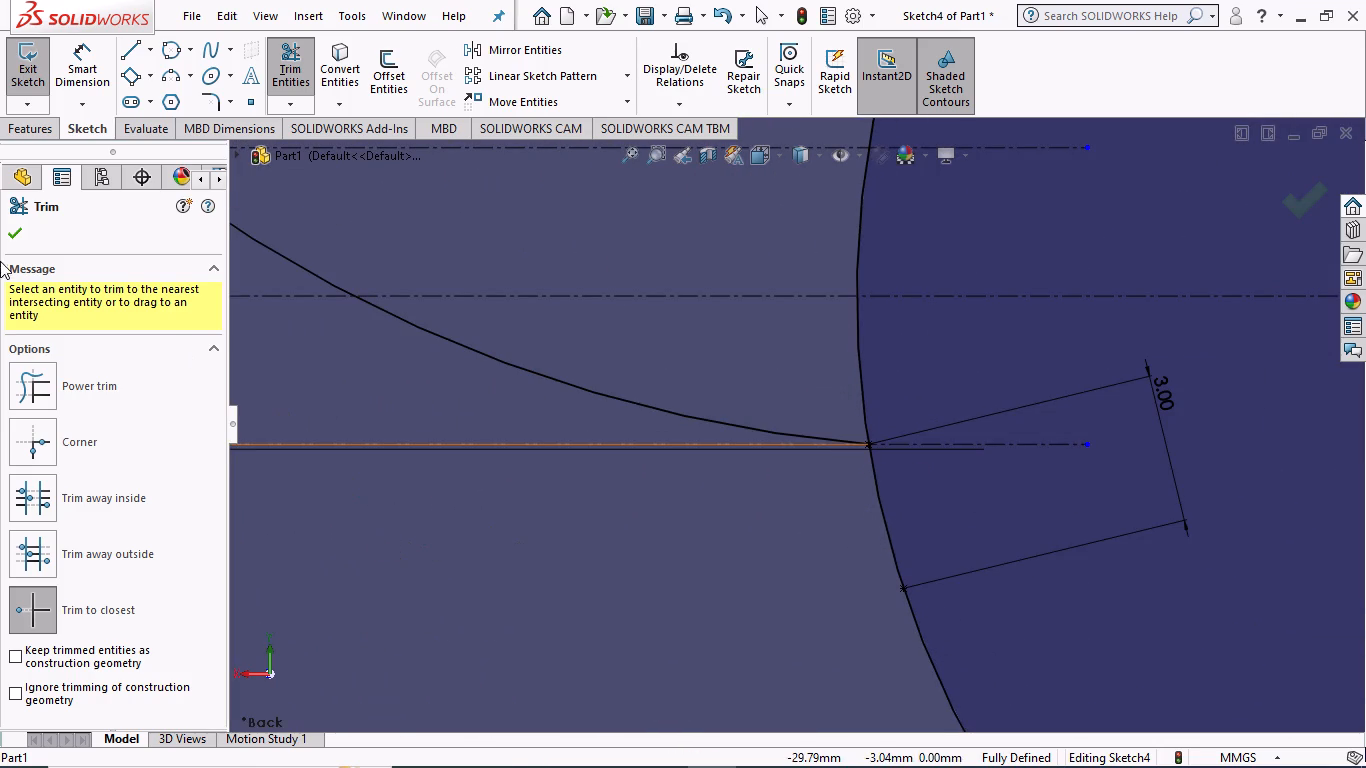
{"action": "left_click", "coordinate": [14, 236]}
Draw a perimeter circle of about 14 mm radius through the lower outer-edge point and the lower point on the 38 mm circle.
{"action": "scroll", "coordinate": [602, 414], "scroll_direction": "up", "scroll_amount": 7}
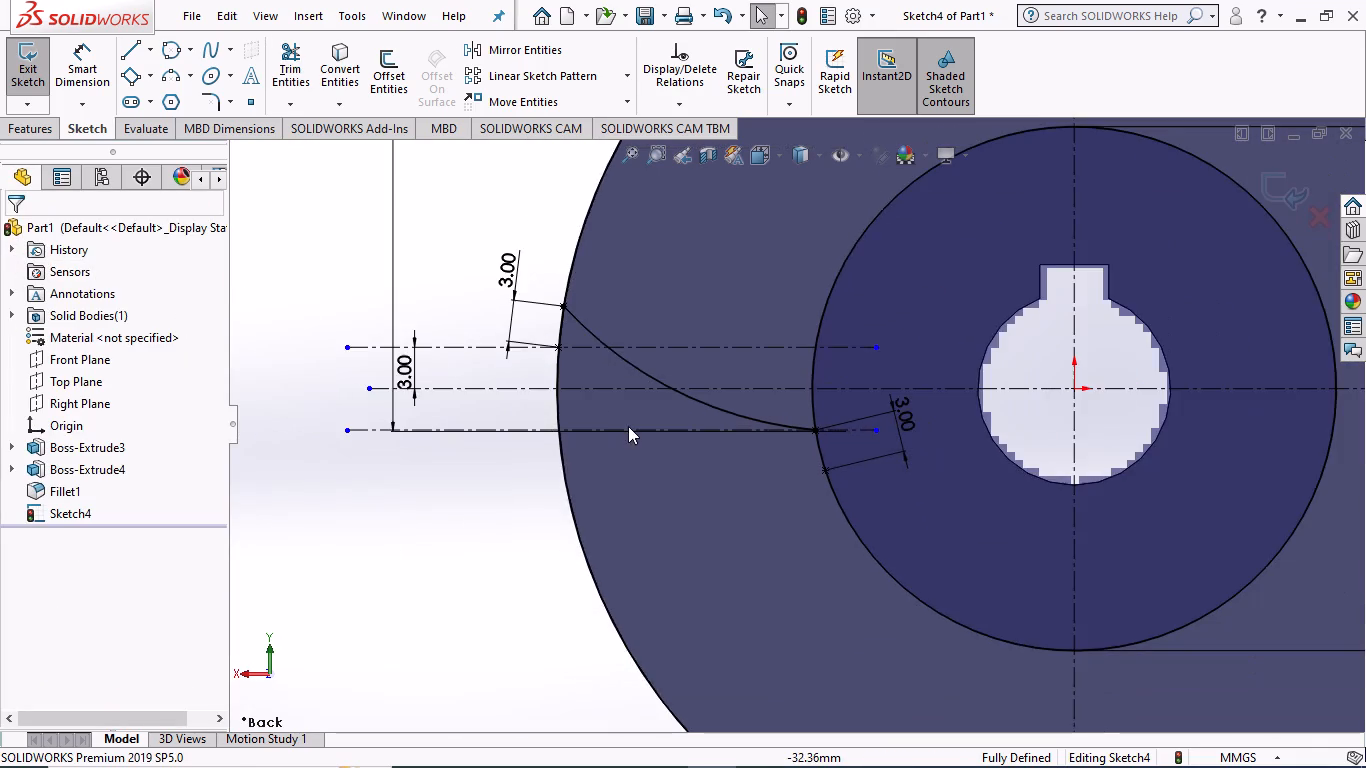
{"action": "scroll", "coordinate": [630, 426], "scroll_direction": "up", "scroll_amount": 1}
{"action": "scroll", "coordinate": [656, 391], "scroll_direction": "down", "scroll_amount": 2}
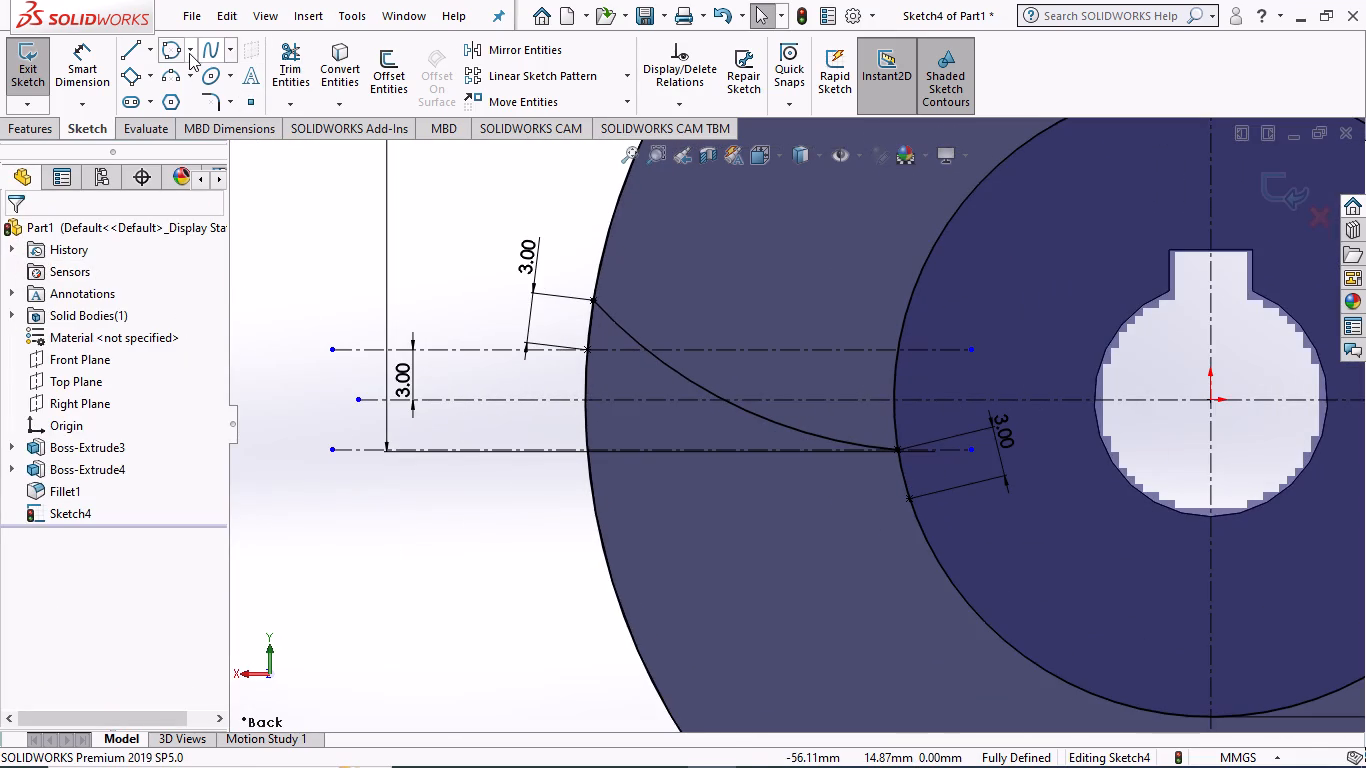
{"action": "left_click", "coordinate": [172, 50]}
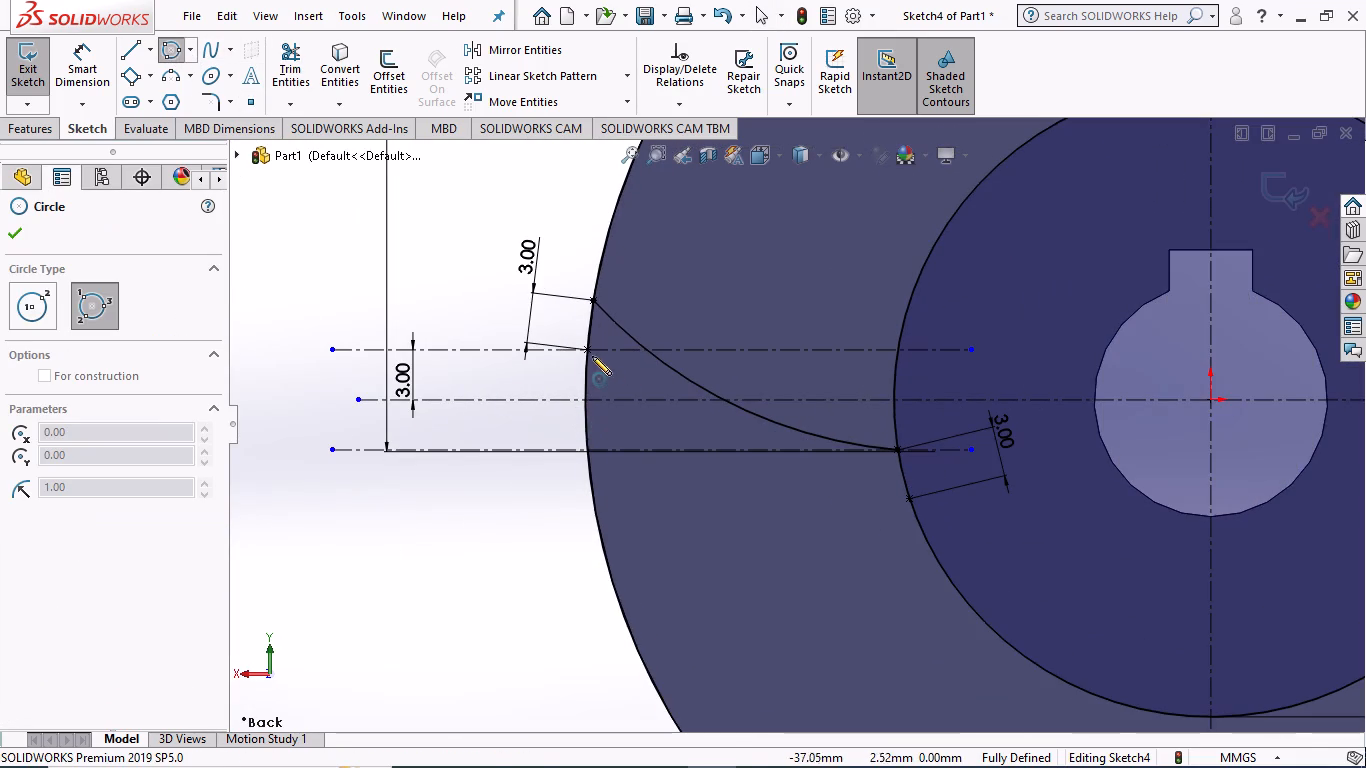
{"action": "left_click", "coordinate": [586, 351]}
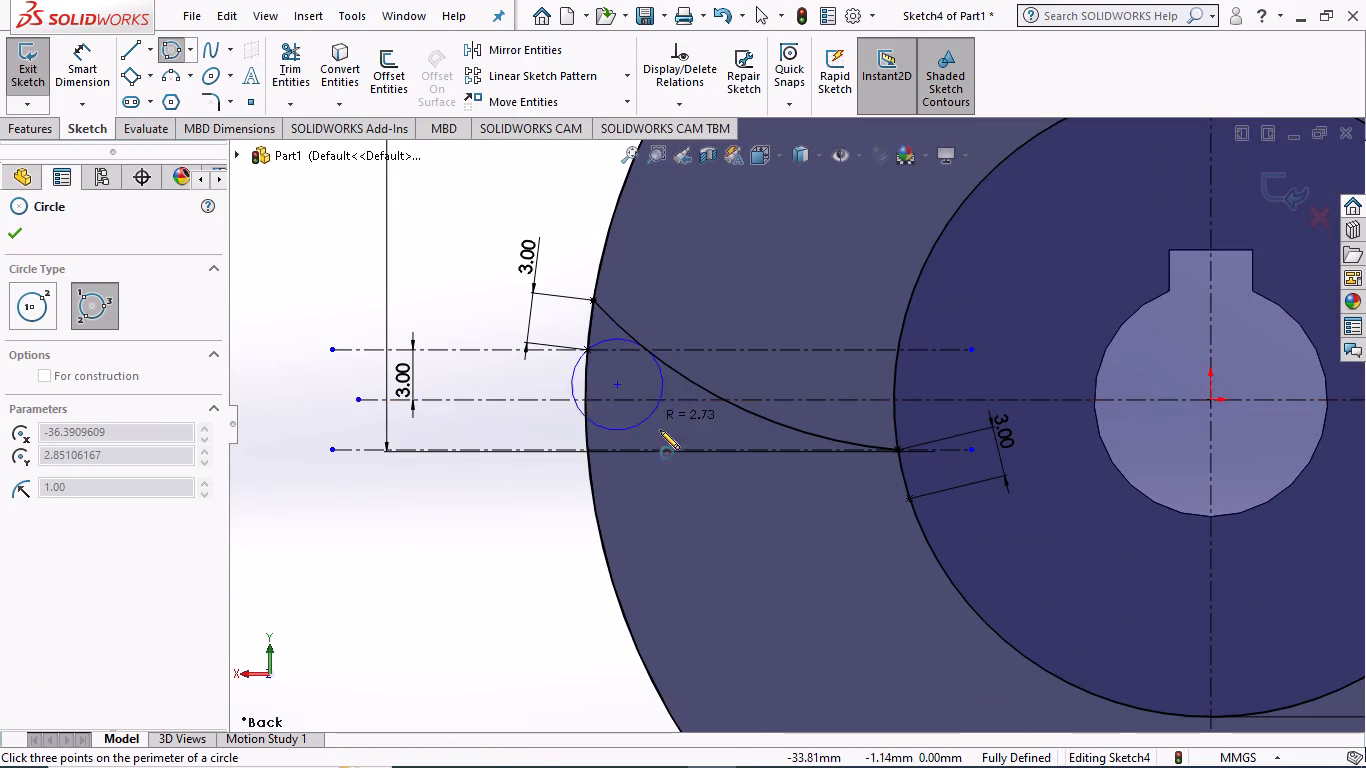
{"action": "left_click", "coordinate": [913, 497]}
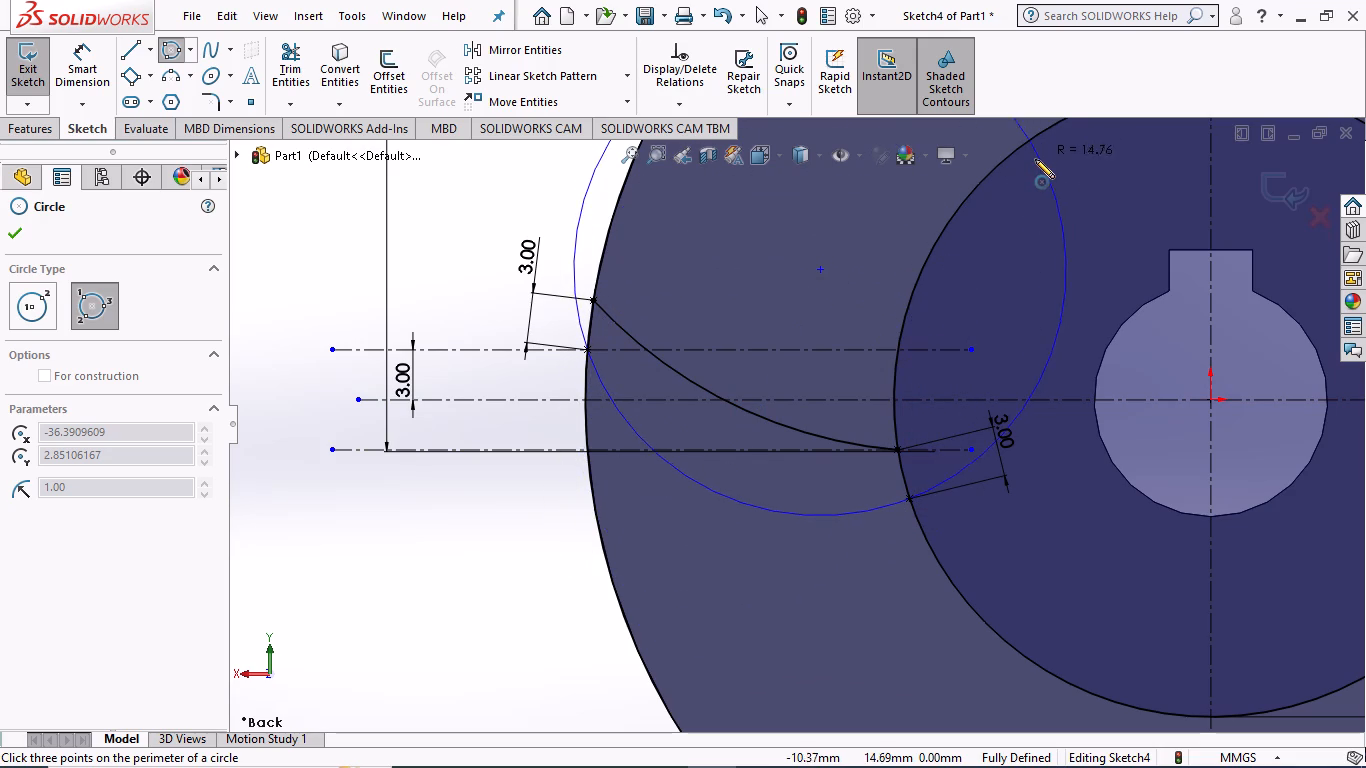
{"action": "left_click", "coordinate": [1026, 175]}
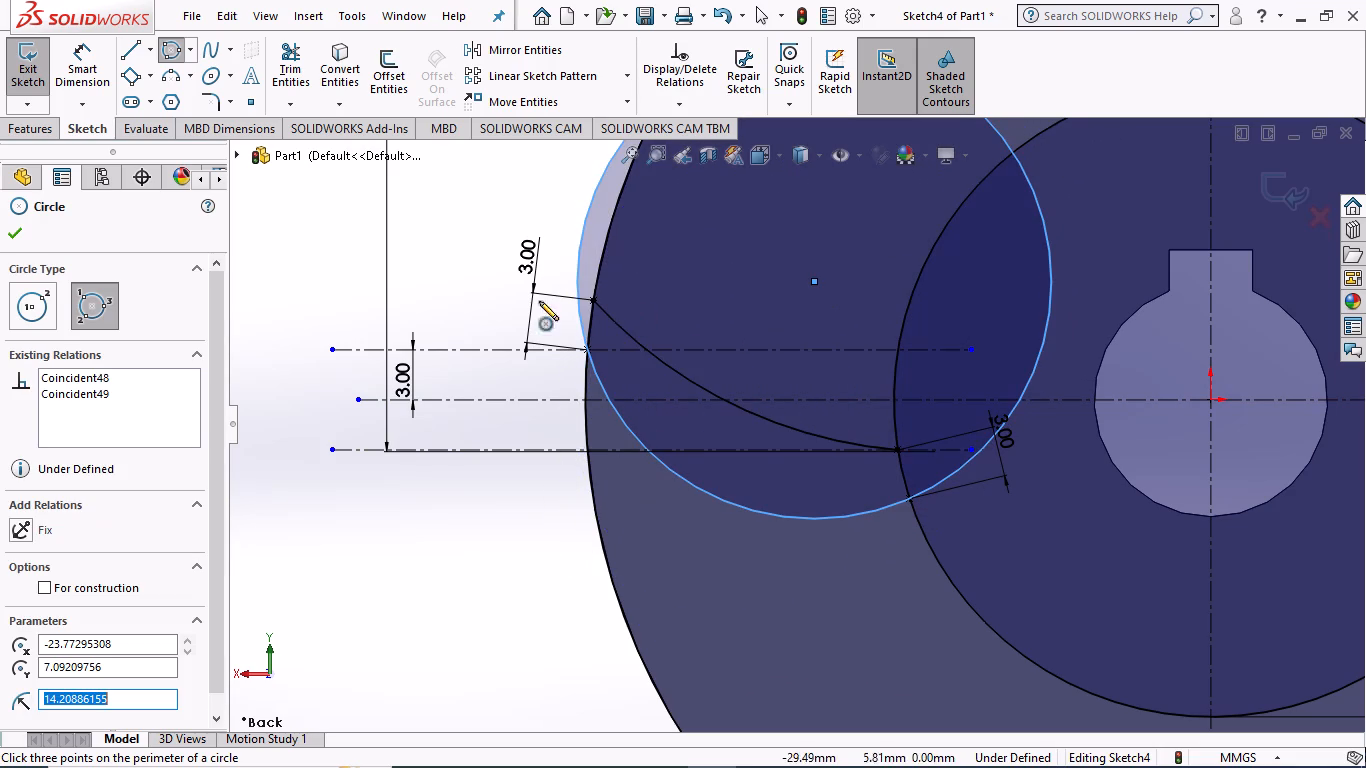
Dimension the second perimeter circle's diameter as 62 mm.
{"action": "left_click", "coordinate": [88, 55]}
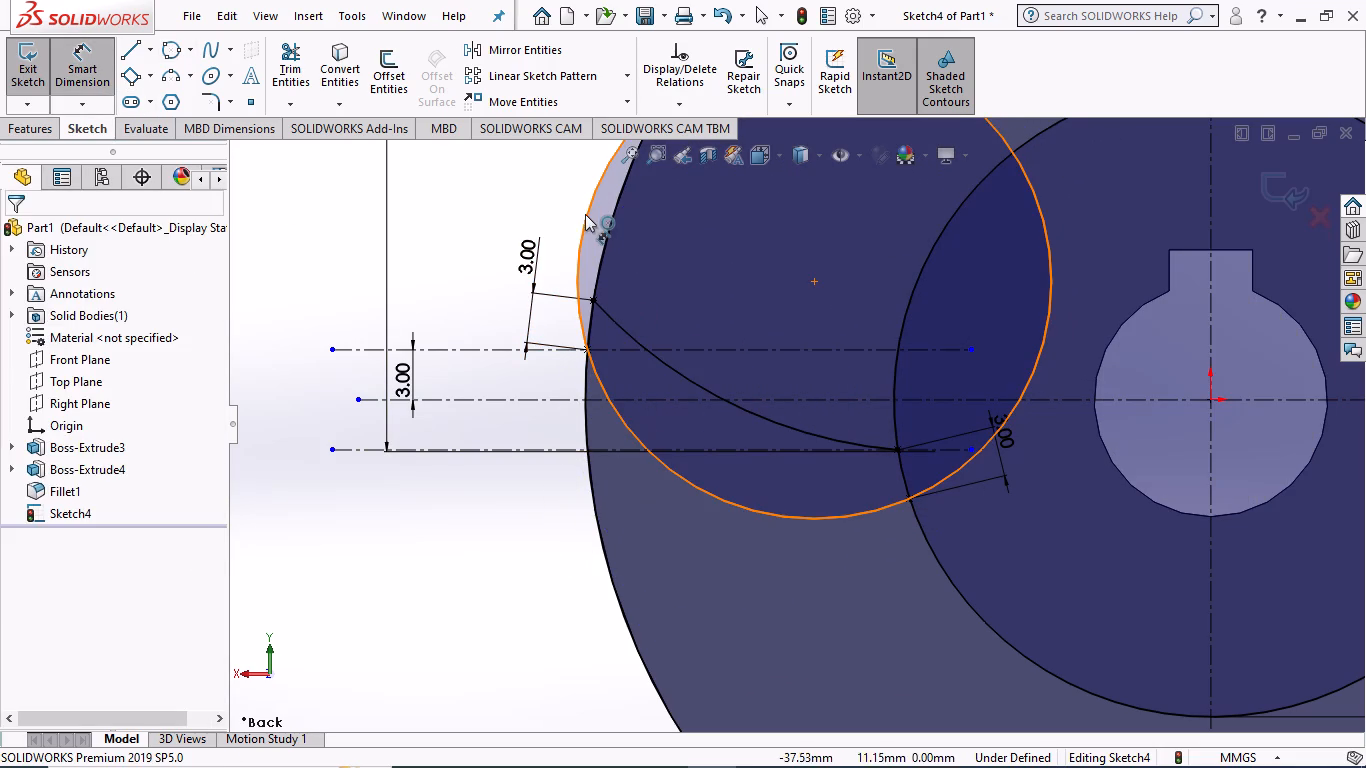
{"action": "left_click", "coordinate": [585, 214]}
{"action": "left_click", "coordinate": [457, 230]}
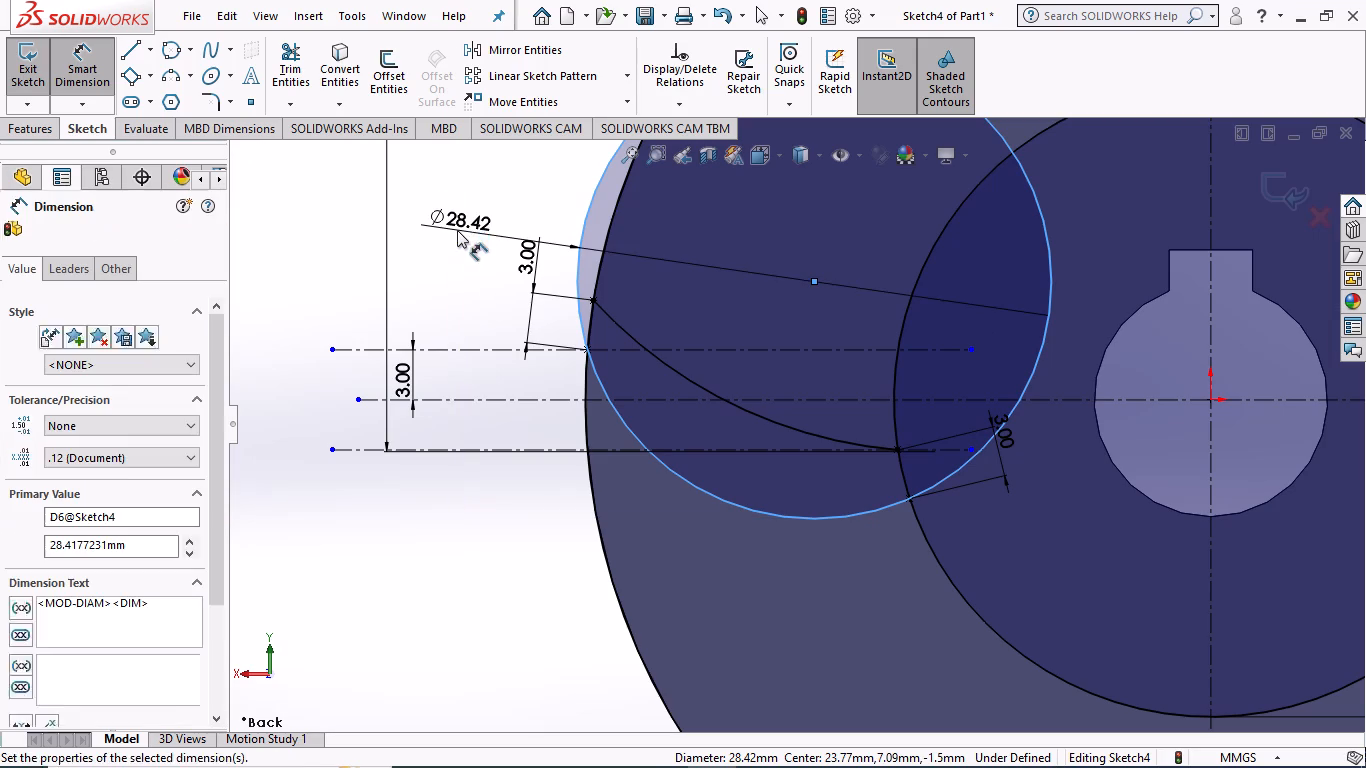
{"action": "key", "text": "6"}
{"action": "key", "text": "2"}
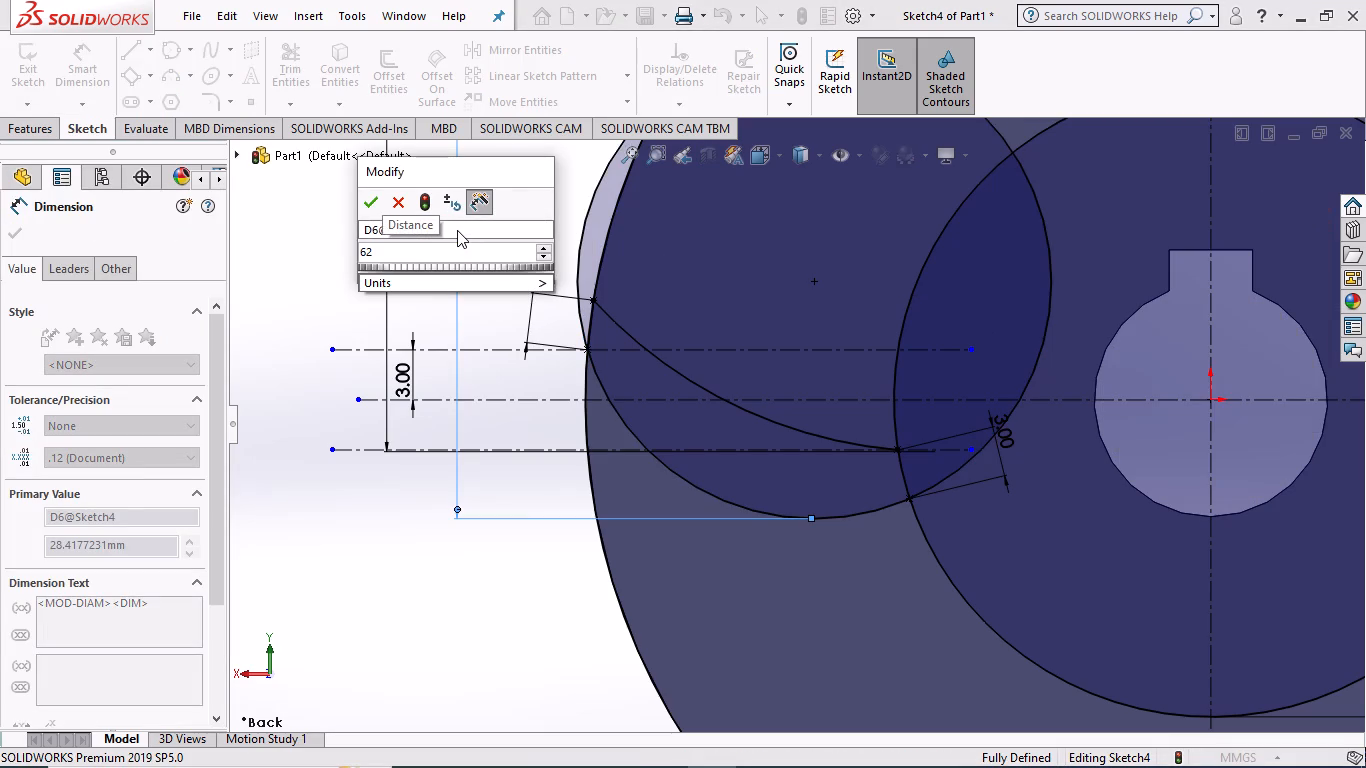
{"action": "key", "text": "Return"}
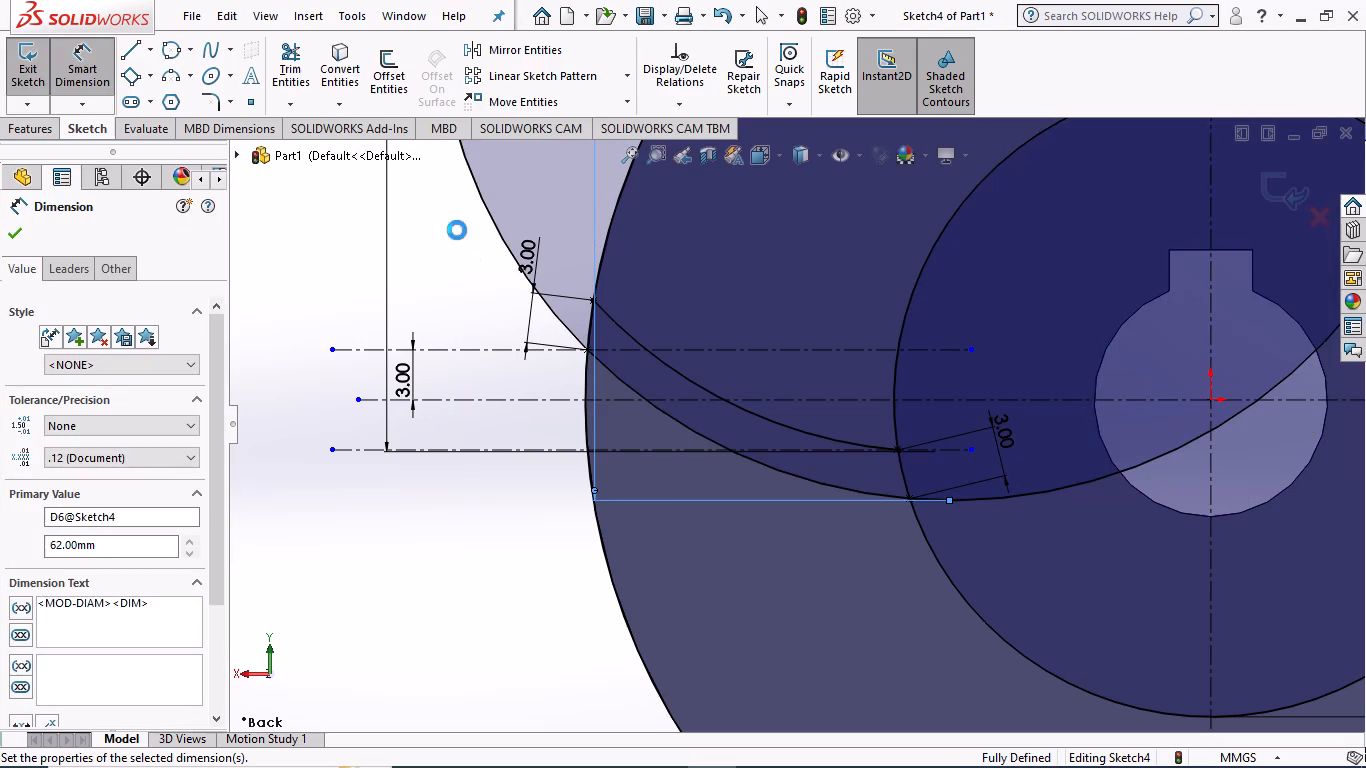
{"action": "scroll", "coordinate": [457, 230], "scroll_direction": "up", "scroll_amount": 7}
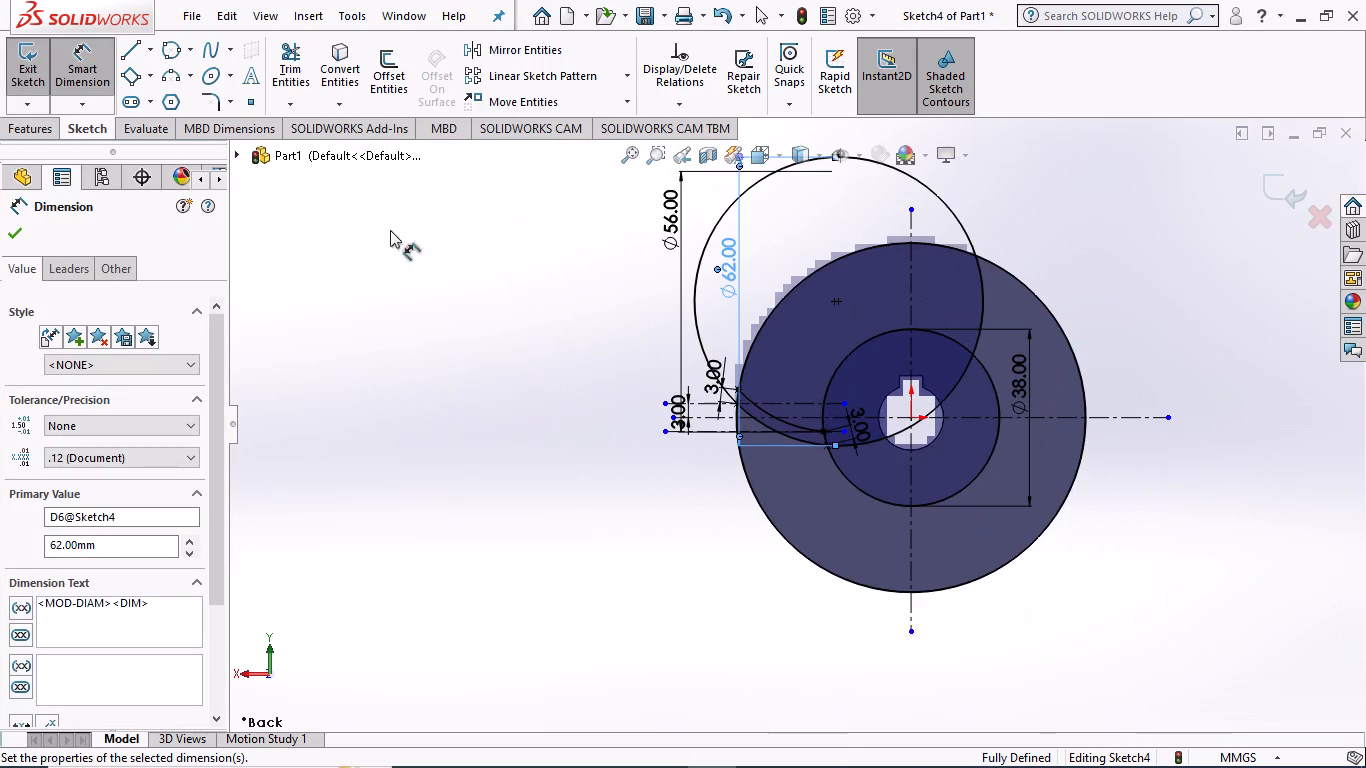
{"action": "left_click", "coordinate": [21, 226]}
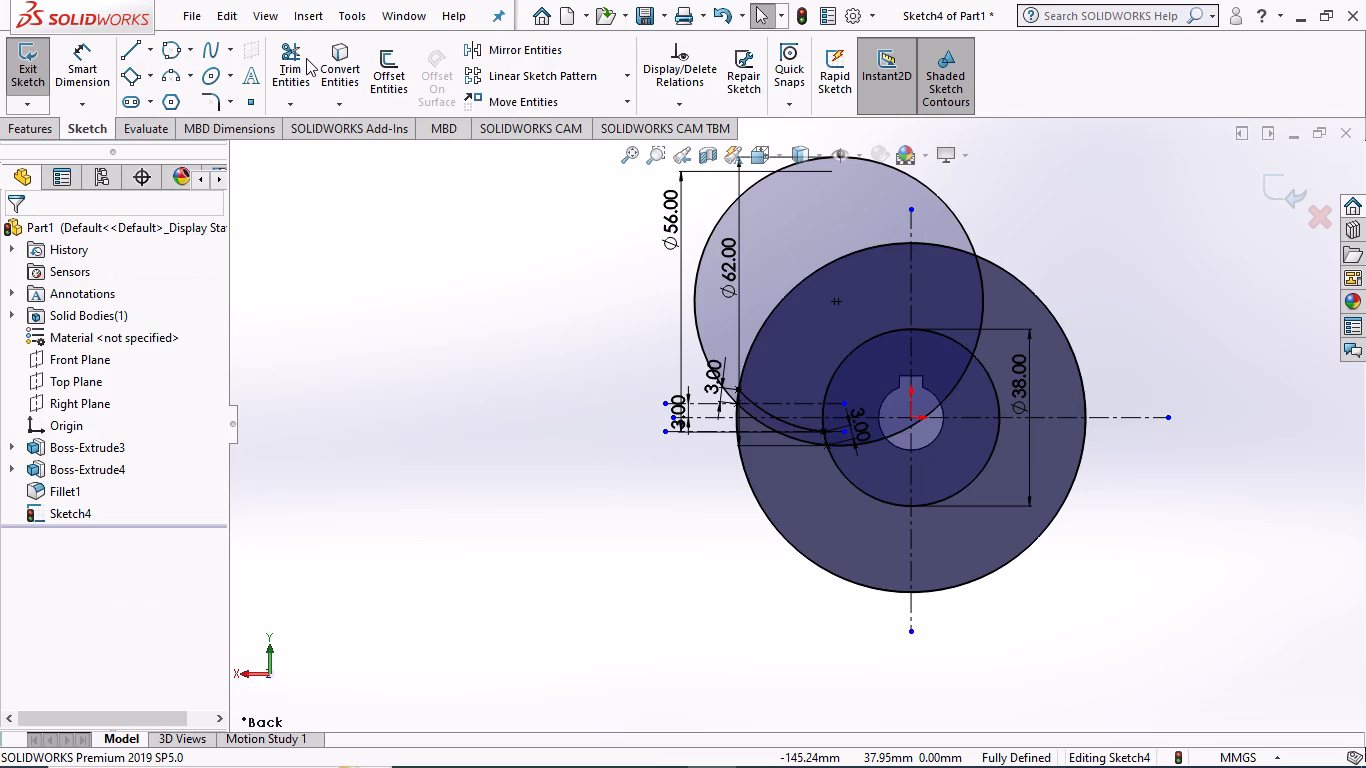
Trim the 62 mm circle to leave only the arc between the disc's lower outer-edge point and the 38 mm circle.
{"action": "left_click", "coordinate": [289, 76]}
{"action": "scroll", "coordinate": [740, 248], "scroll_direction": "up", "scroll_amount": 2}
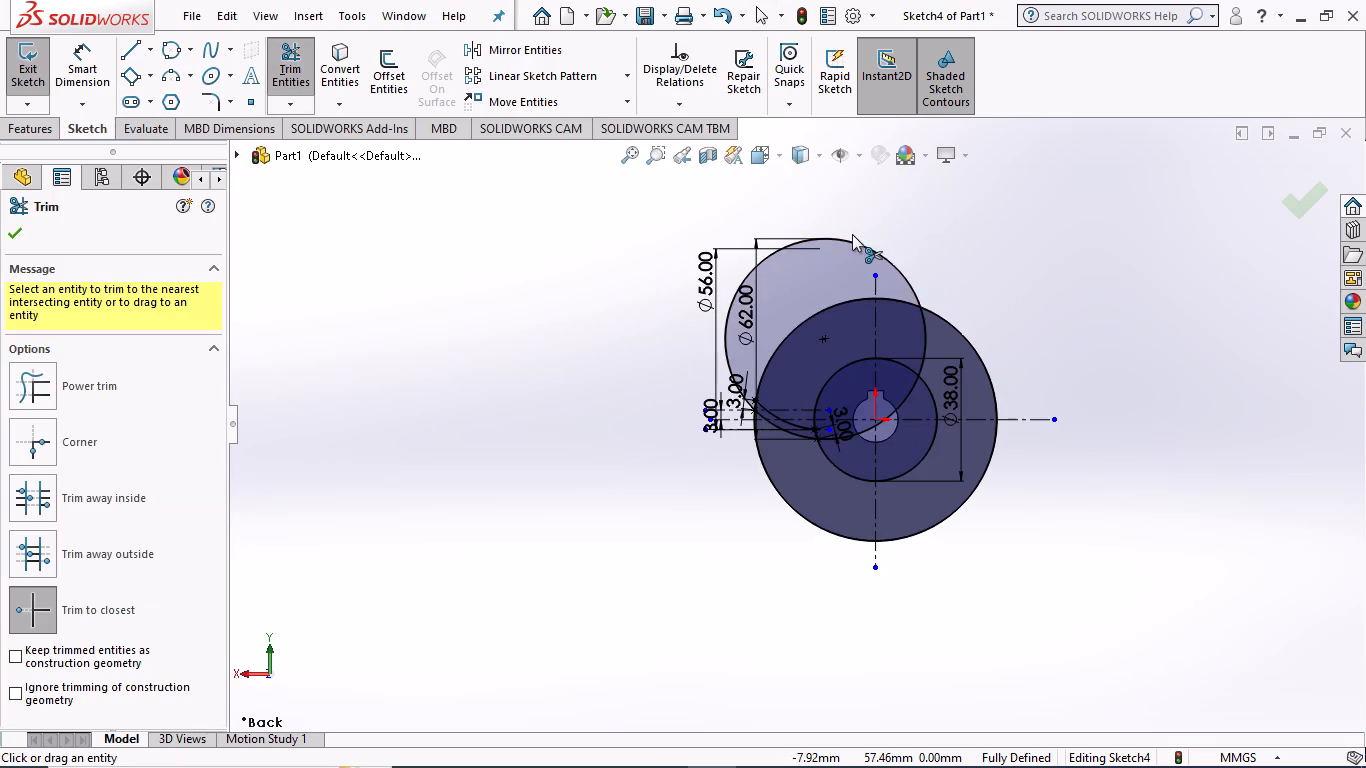
{"action": "left_click", "coordinate": [853, 240]}
{"action": "scroll", "coordinate": [930, 358], "scroll_direction": "down", "scroll_amount": 6}
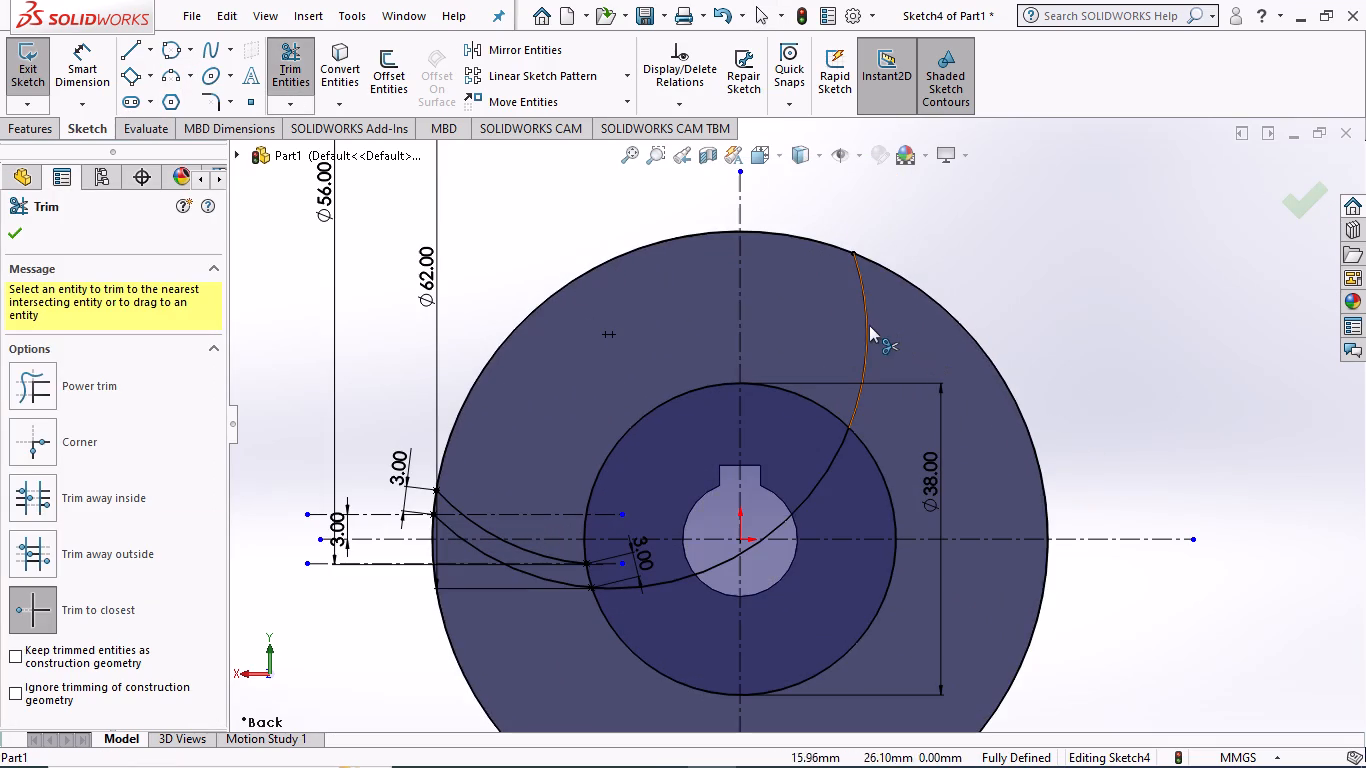
{"action": "left_click", "coordinate": [865, 312]}
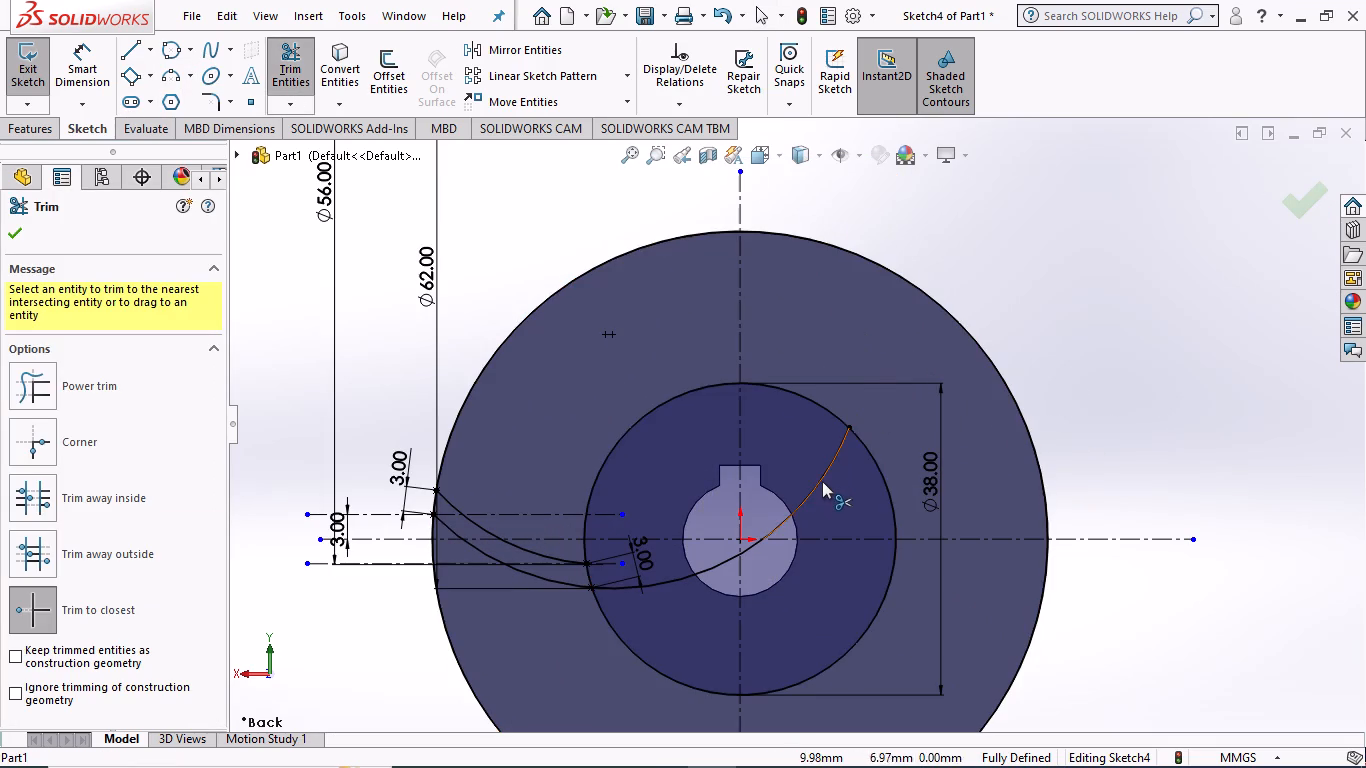
{"action": "left_click", "coordinate": [822, 480]}
{"action": "left_click", "coordinate": [750, 549]}
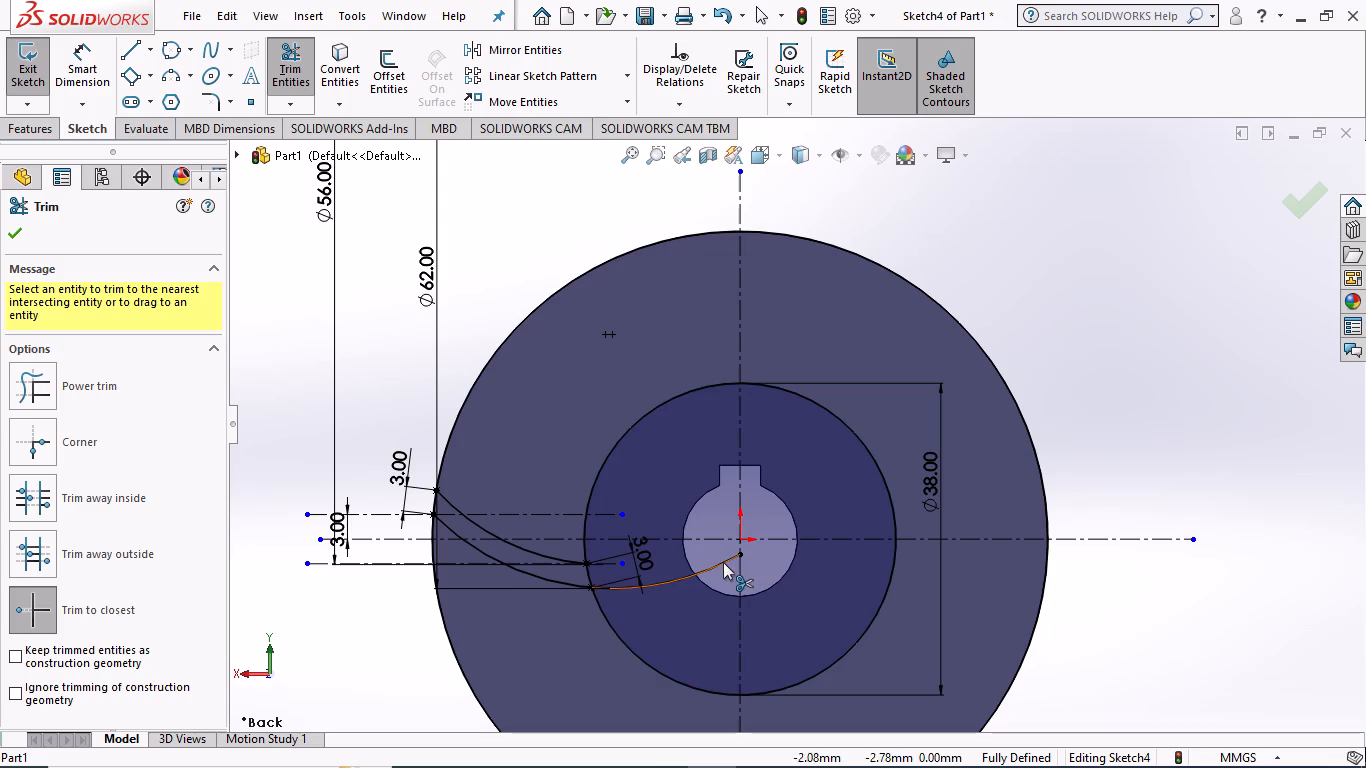
{"action": "left_click", "coordinate": [723, 562]}
Trim the 38 mm circle to leave only the short arc joining the inner ends of the two curved arcs.
{"action": "scroll", "coordinate": [491, 593], "scroll_direction": "down", "scroll_amount": 7}
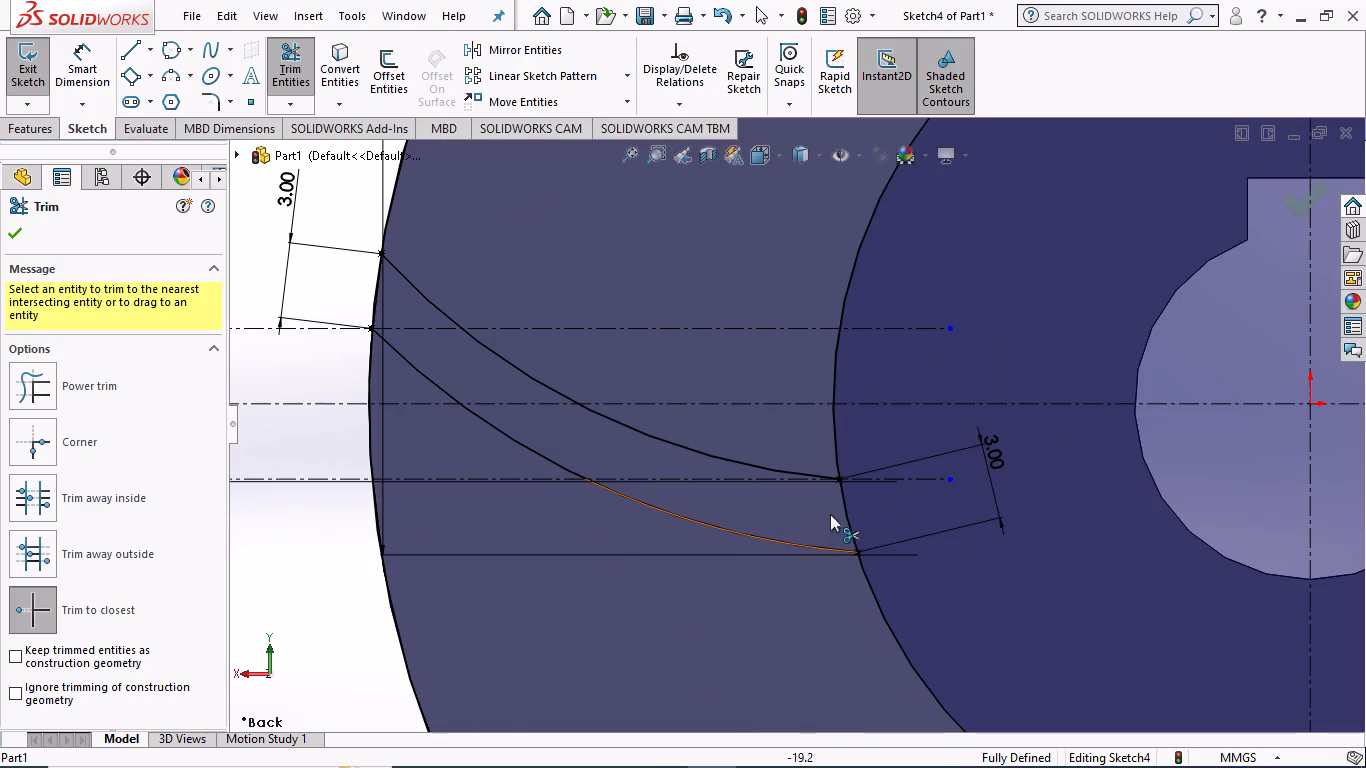
{"action": "scroll", "coordinate": [522, 365], "scroll_direction": "up", "scroll_amount": 3}
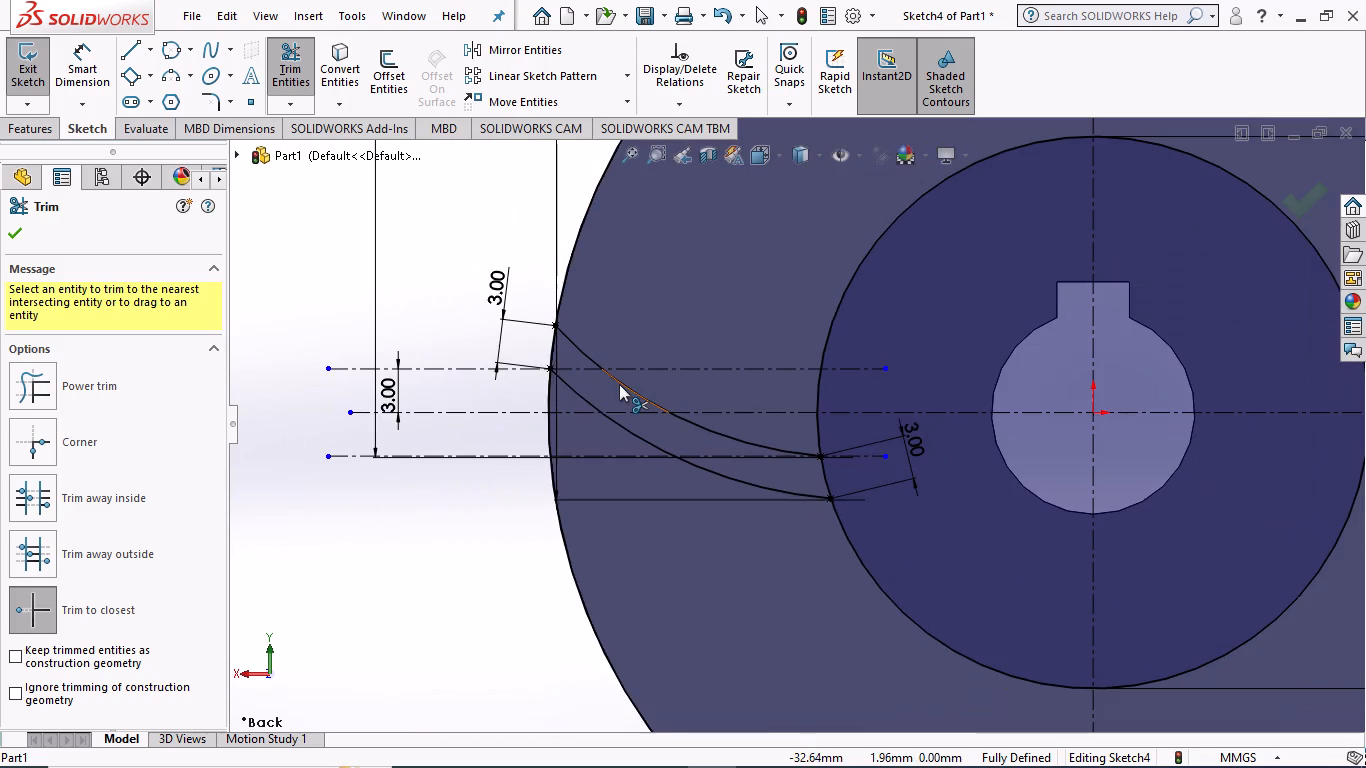
{"action": "left_click", "coordinate": [861, 267]}
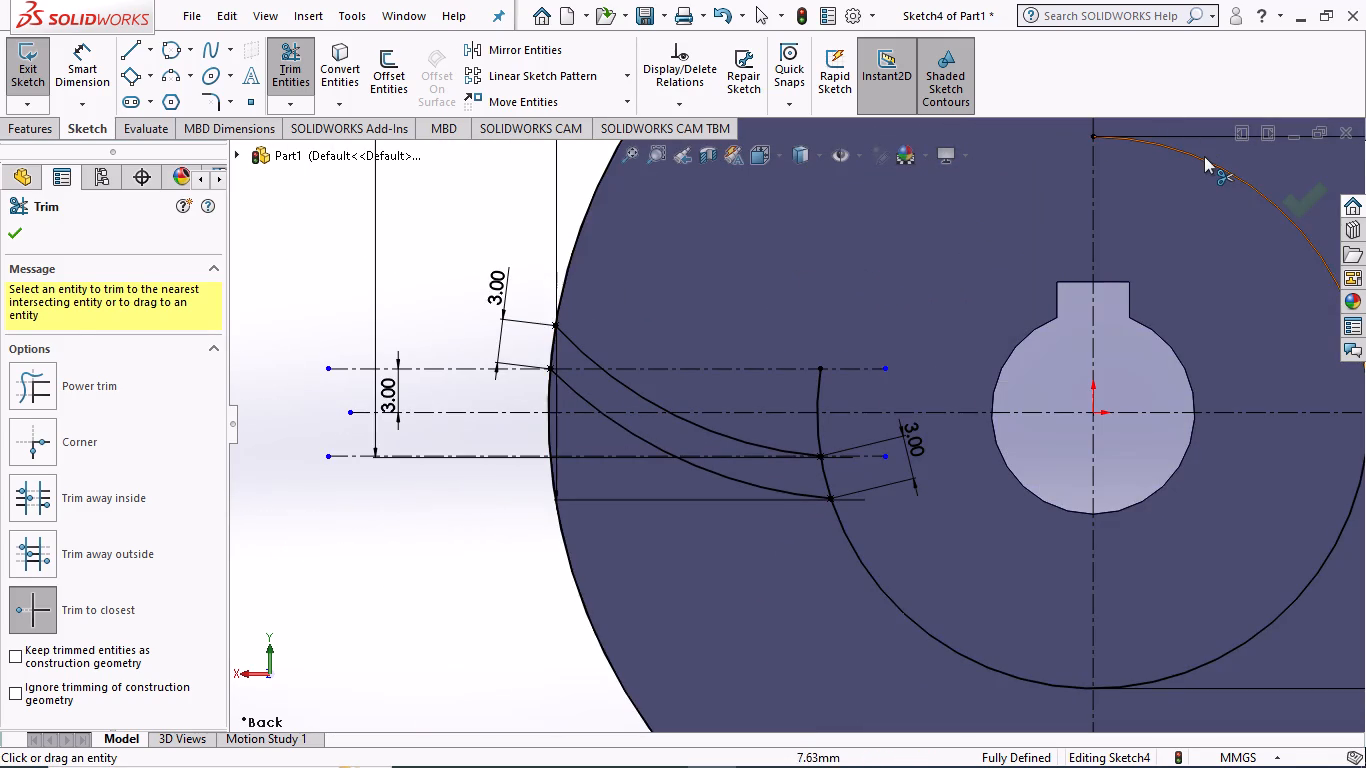
{"action": "left_click", "coordinate": [1204, 156]}
{"action": "scroll", "coordinate": [1167, 227], "scroll_direction": "up", "scroll_amount": 2}
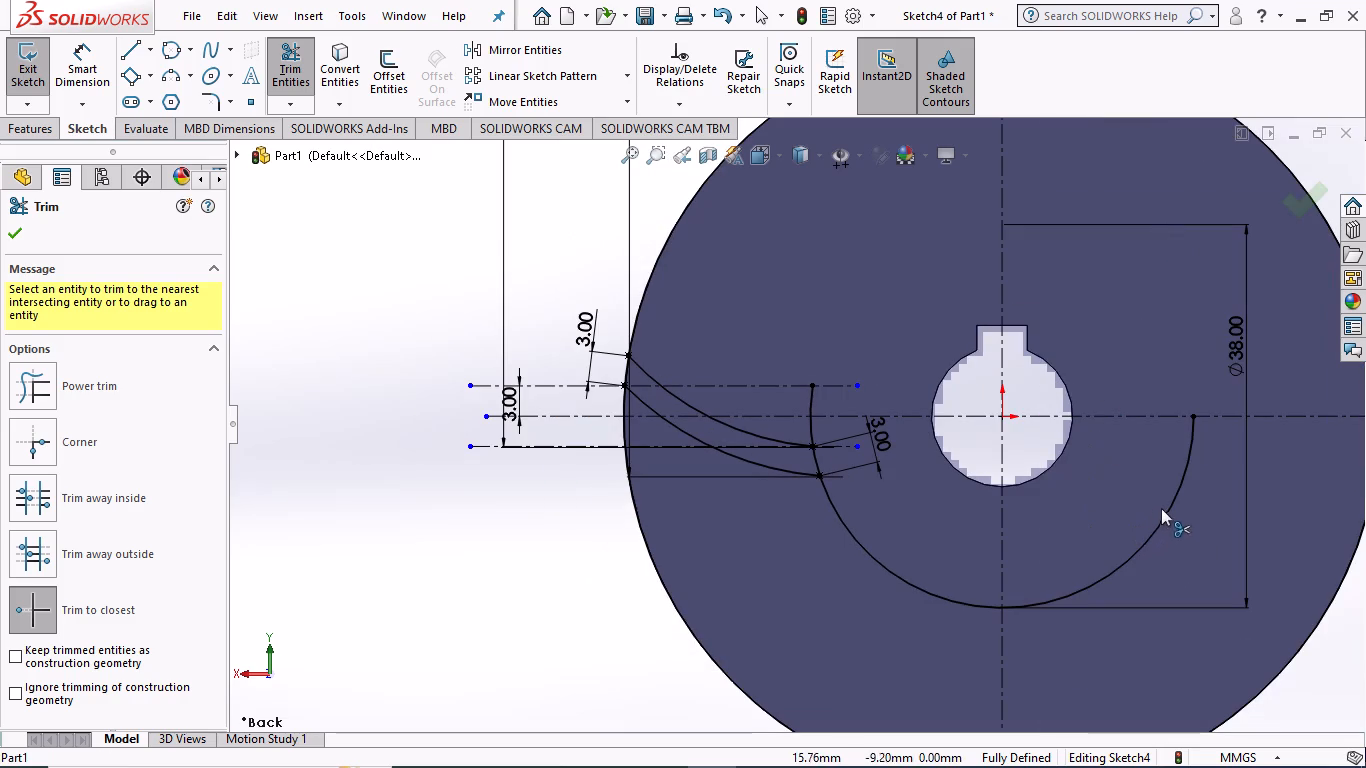
{"action": "left_click", "coordinate": [1175, 495]}
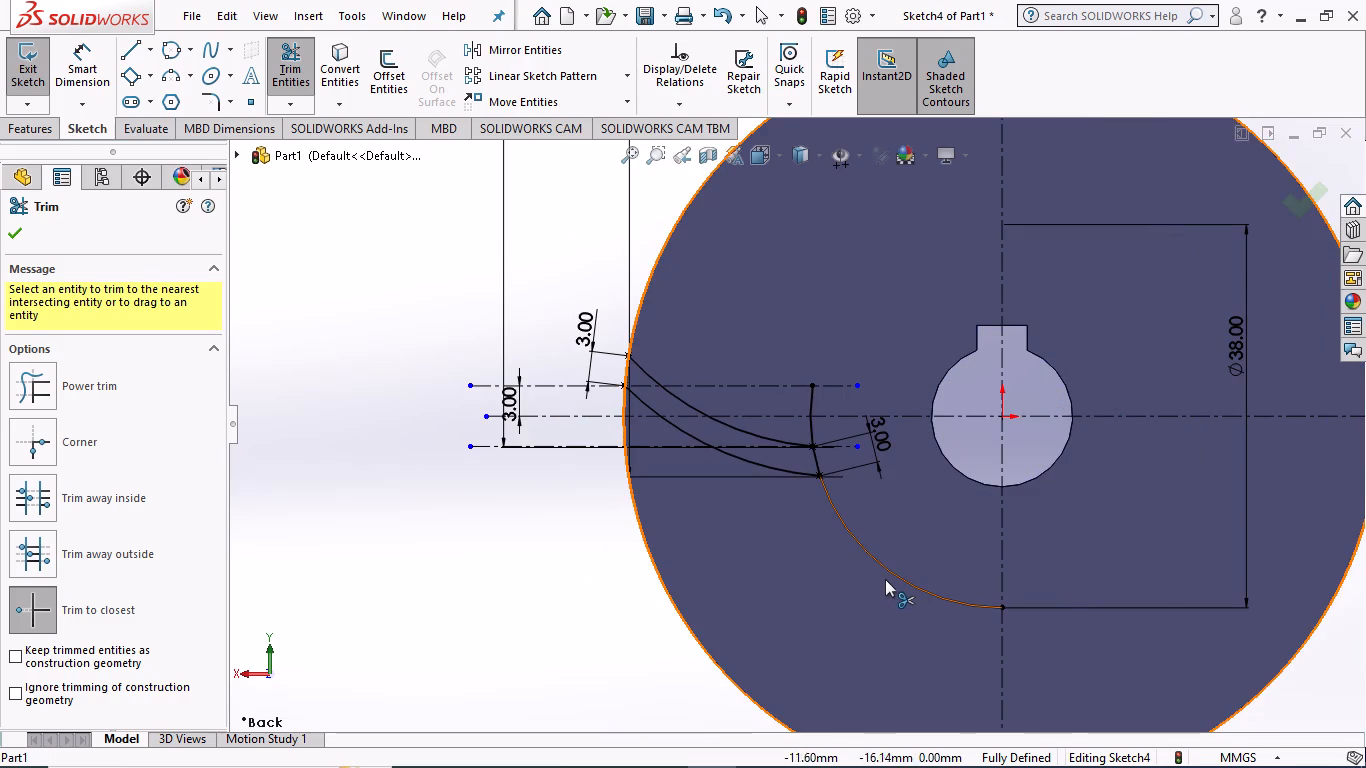
{"action": "left_click", "coordinate": [885, 578]}
{"action": "left_click", "coordinate": [884, 564]}
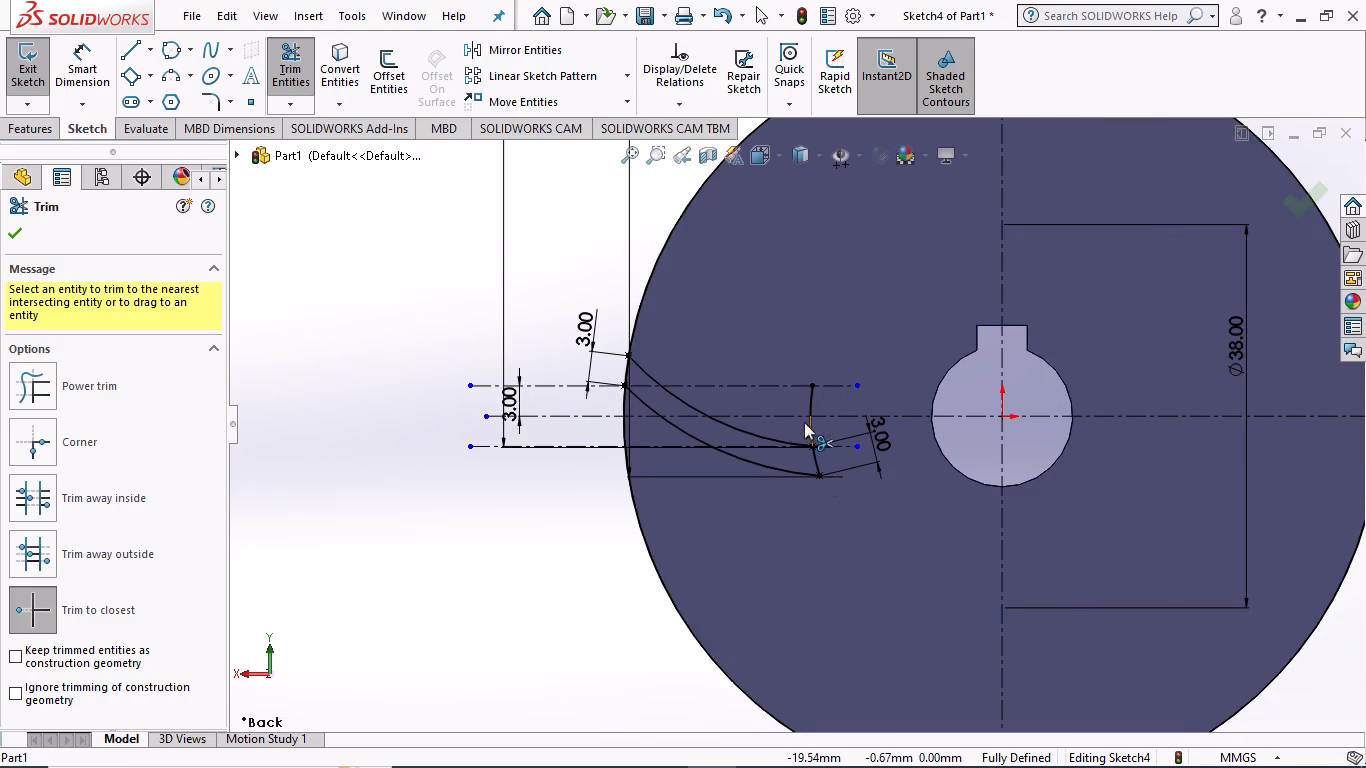
{"action": "left_click", "coordinate": [809, 424]}
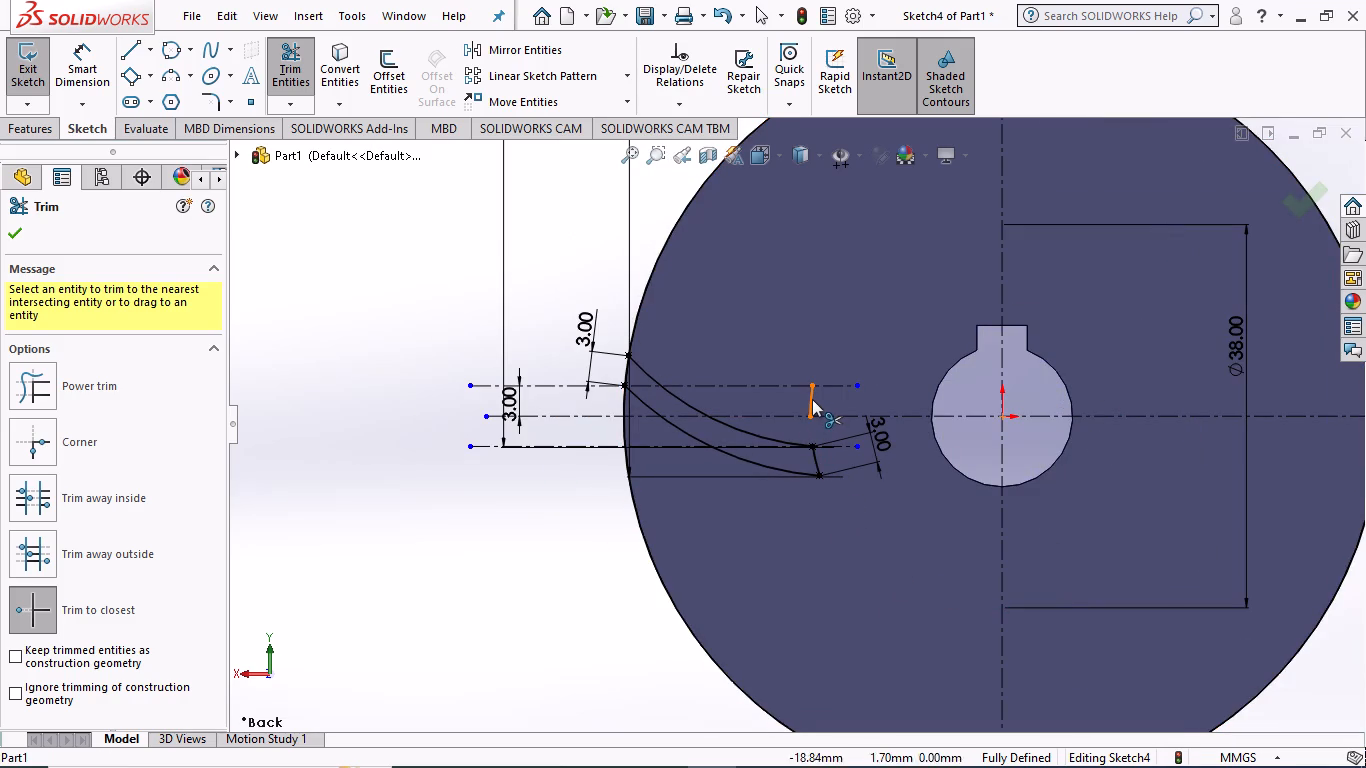
{"action": "left_click", "coordinate": [812, 399]}
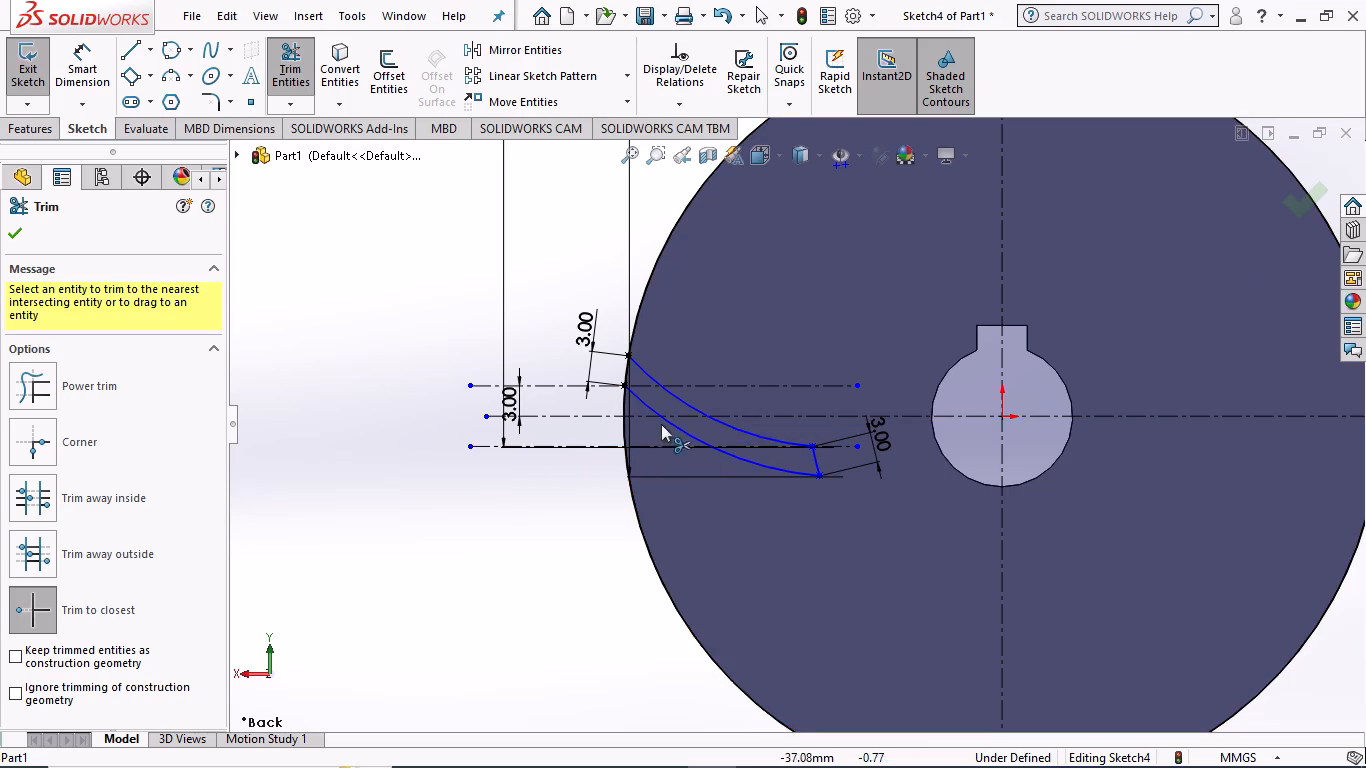
{"action": "scroll", "coordinate": [767, 423], "scroll_direction": "down", "scroll_amount": 1}
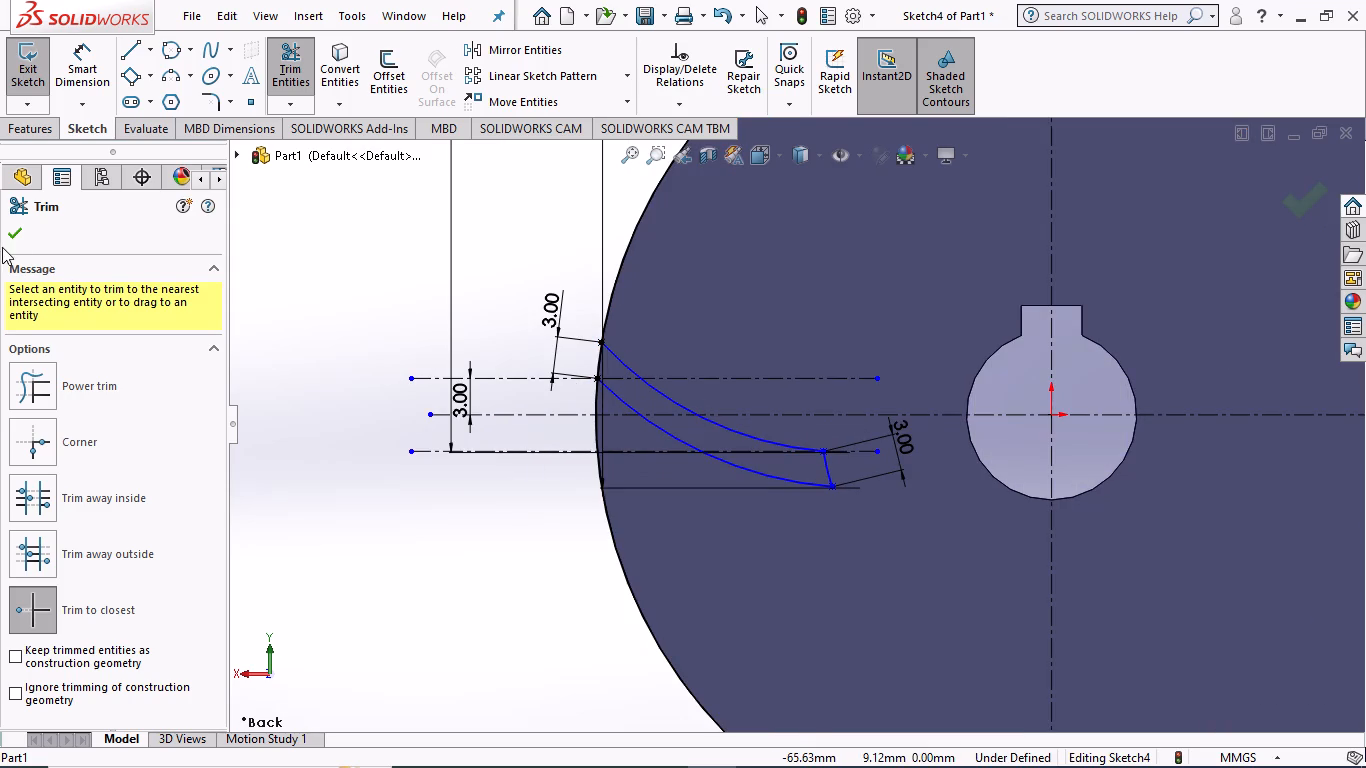
{"action": "left_click", "coordinate": [12, 237]}
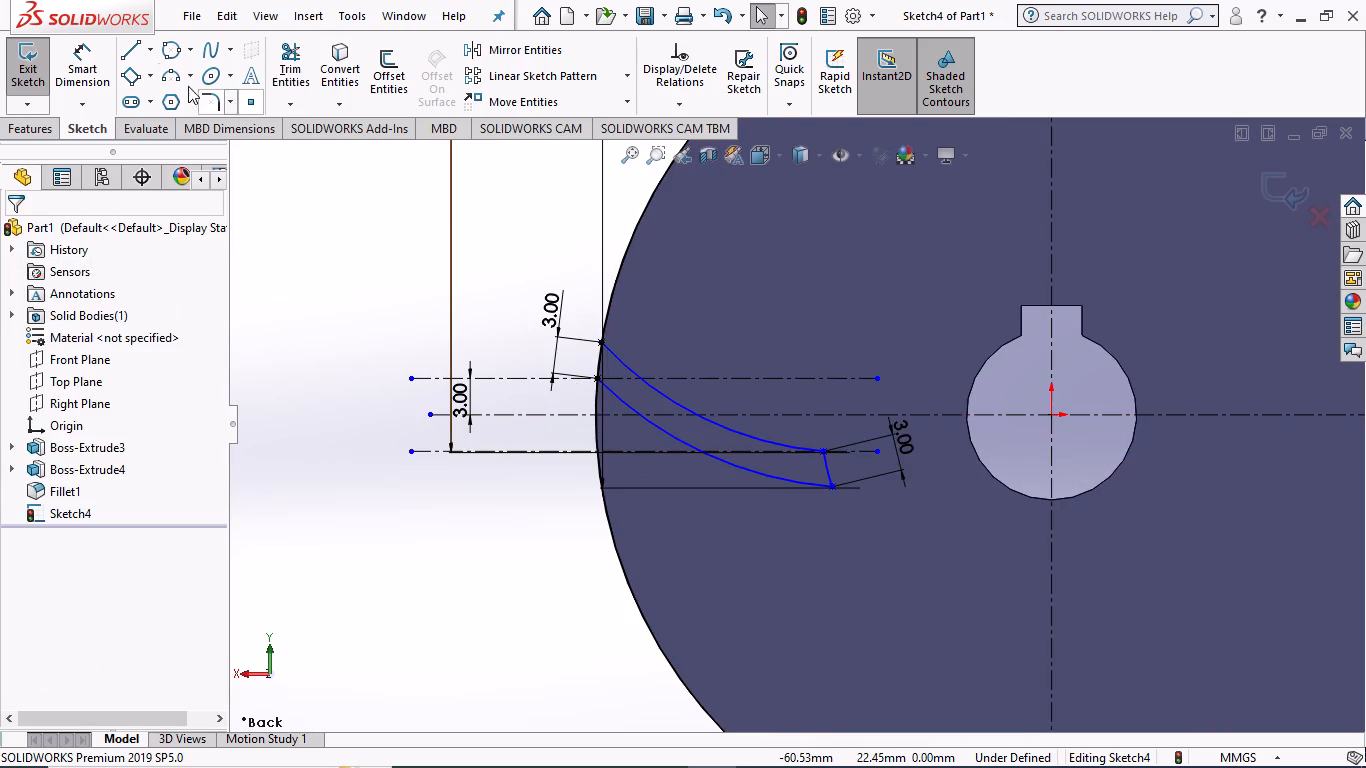
Dimension the radius of the short inner closing arc as 19 mm.
{"action": "left_click", "coordinate": [87, 81]}
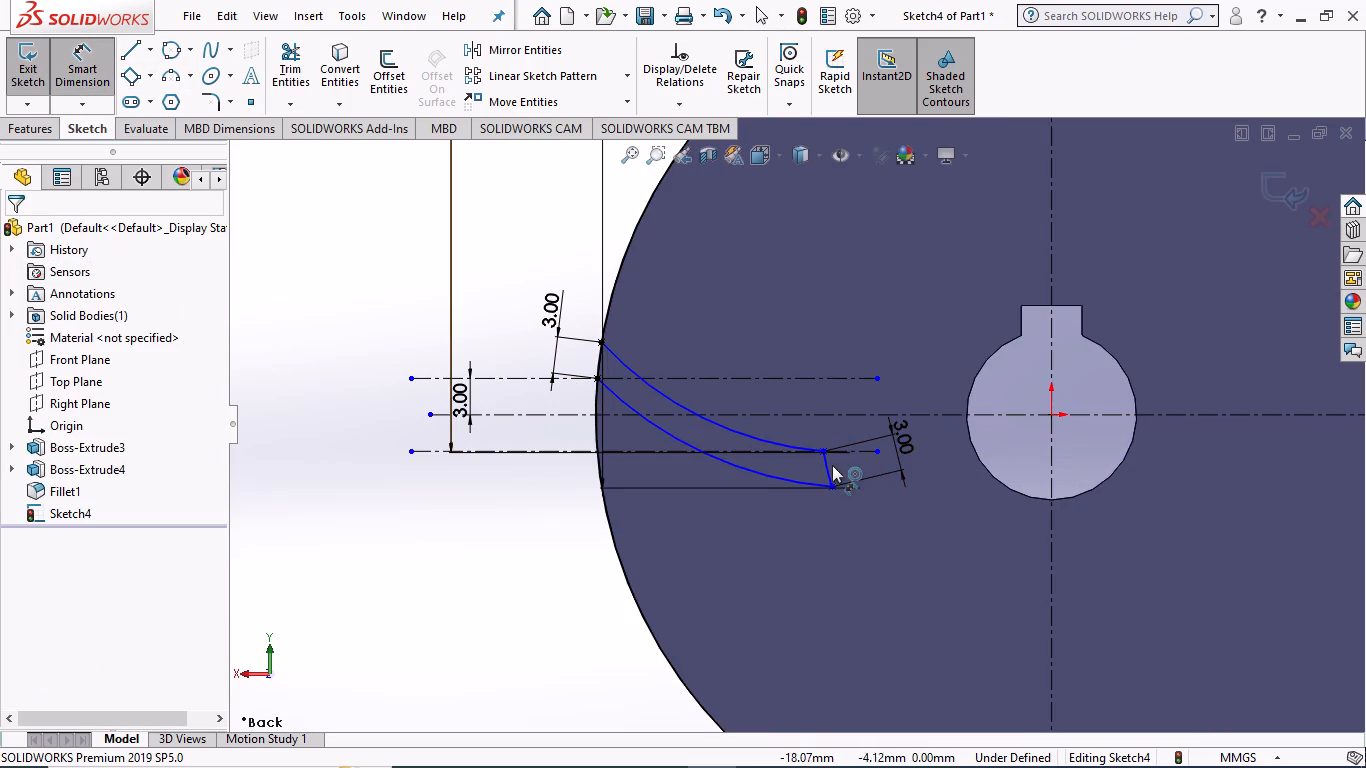
{"action": "left_click", "coordinate": [831, 466]}
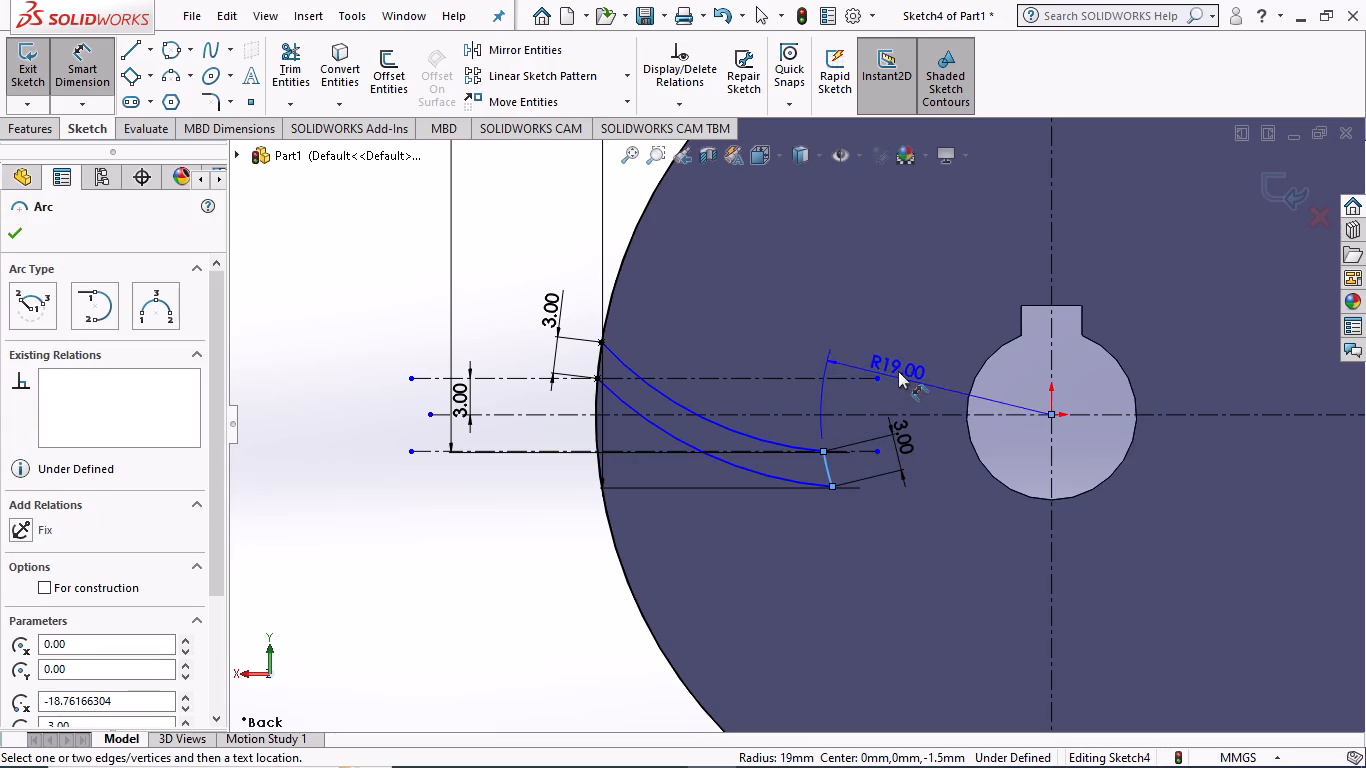
{"action": "left_click", "coordinate": [915, 352]}
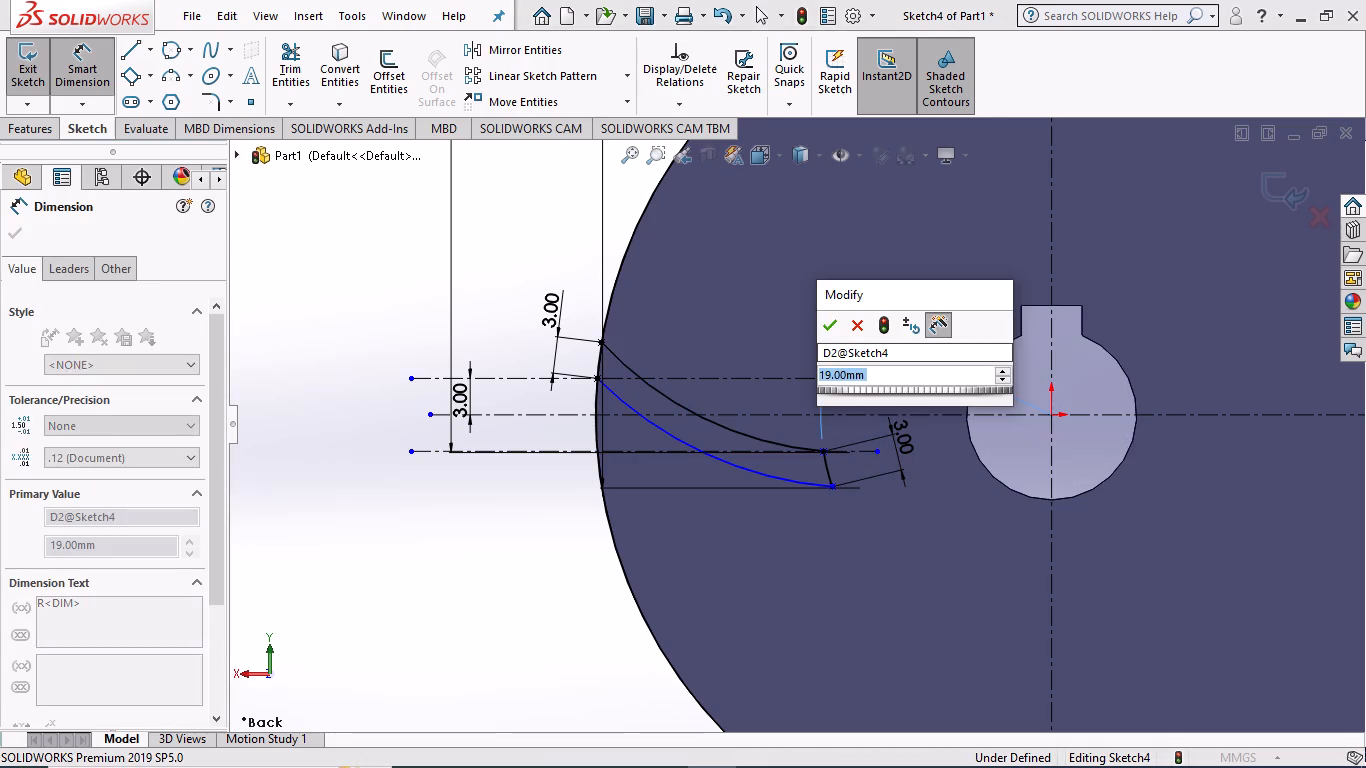
{"action": "left_click", "coordinate": [827, 321]}
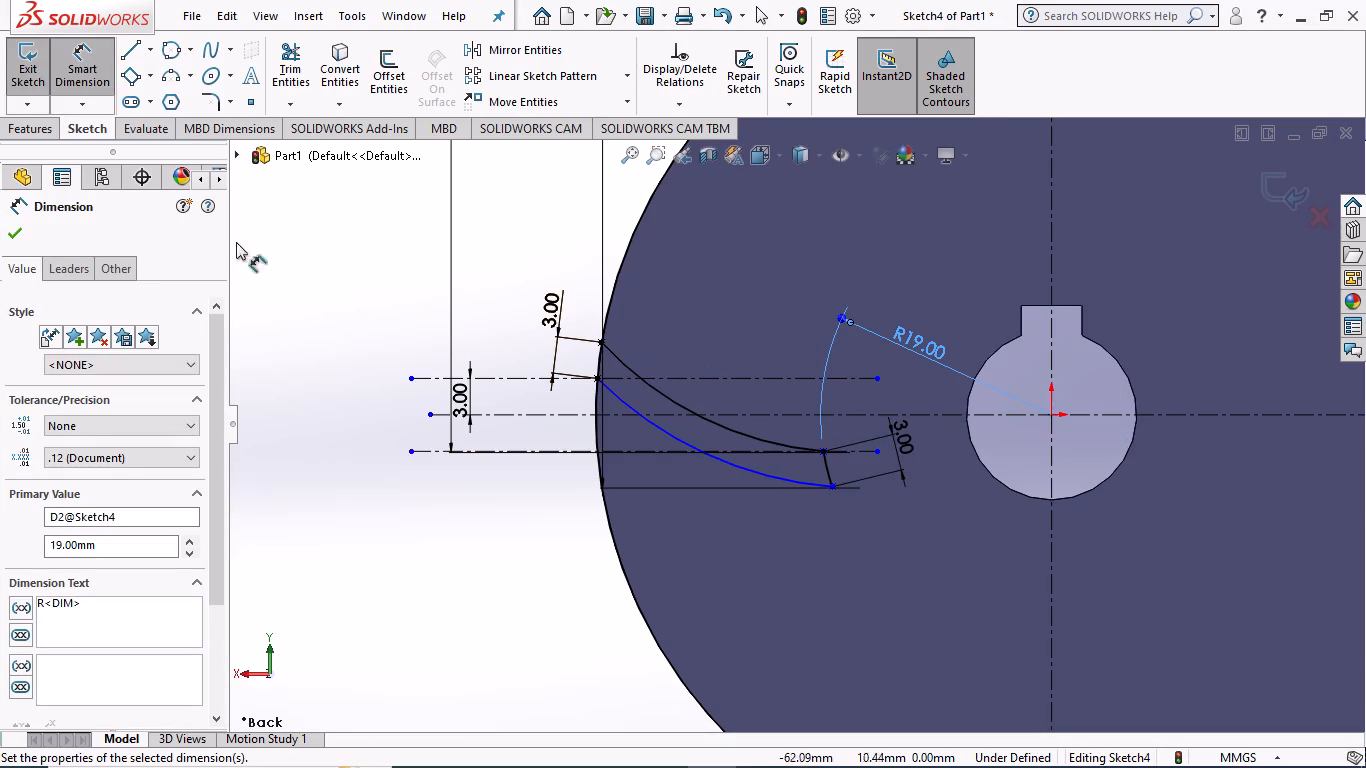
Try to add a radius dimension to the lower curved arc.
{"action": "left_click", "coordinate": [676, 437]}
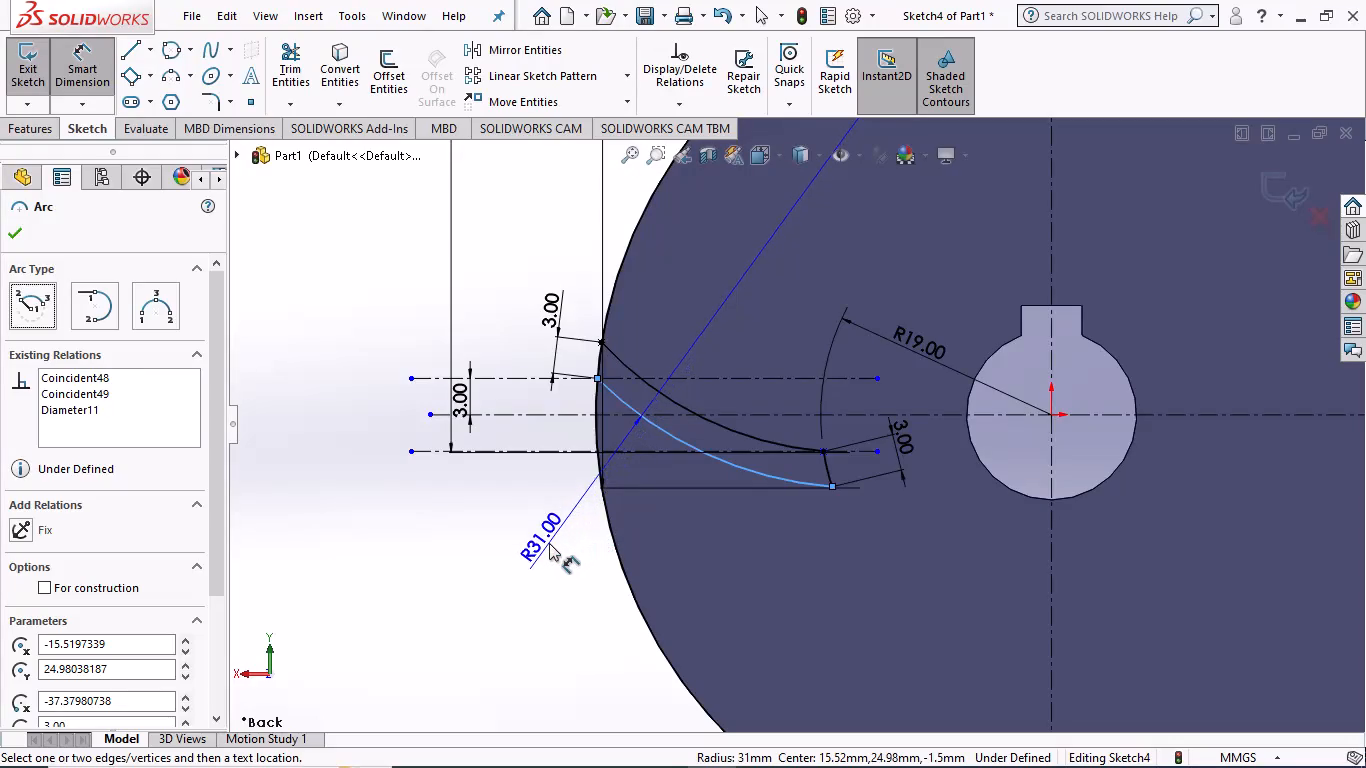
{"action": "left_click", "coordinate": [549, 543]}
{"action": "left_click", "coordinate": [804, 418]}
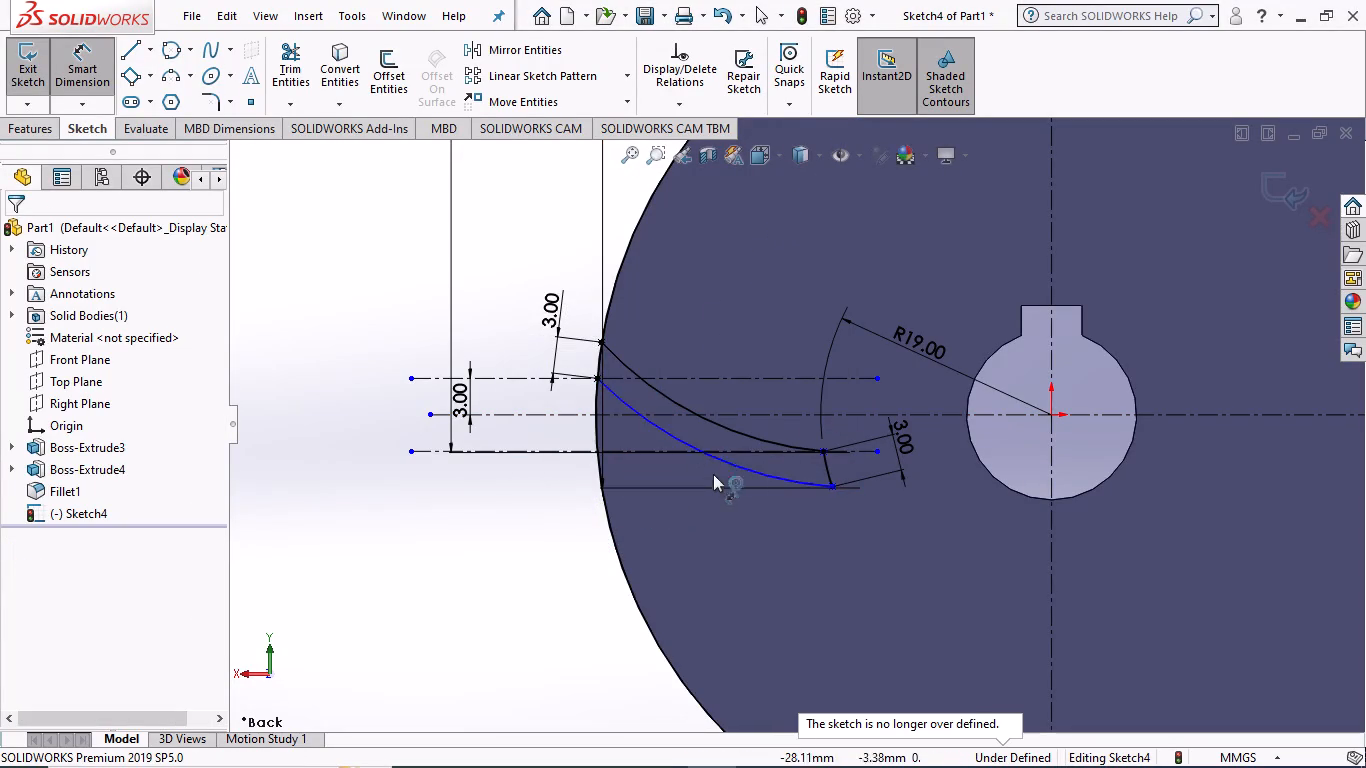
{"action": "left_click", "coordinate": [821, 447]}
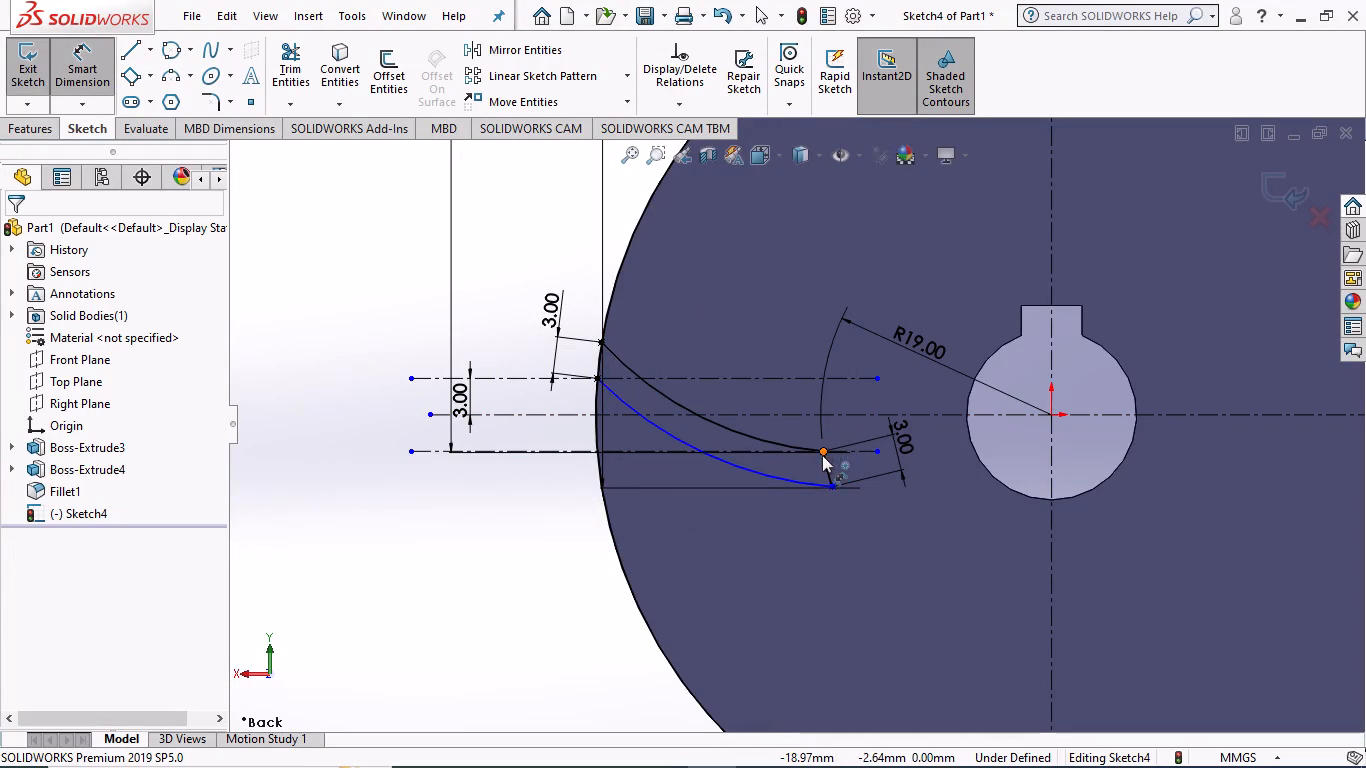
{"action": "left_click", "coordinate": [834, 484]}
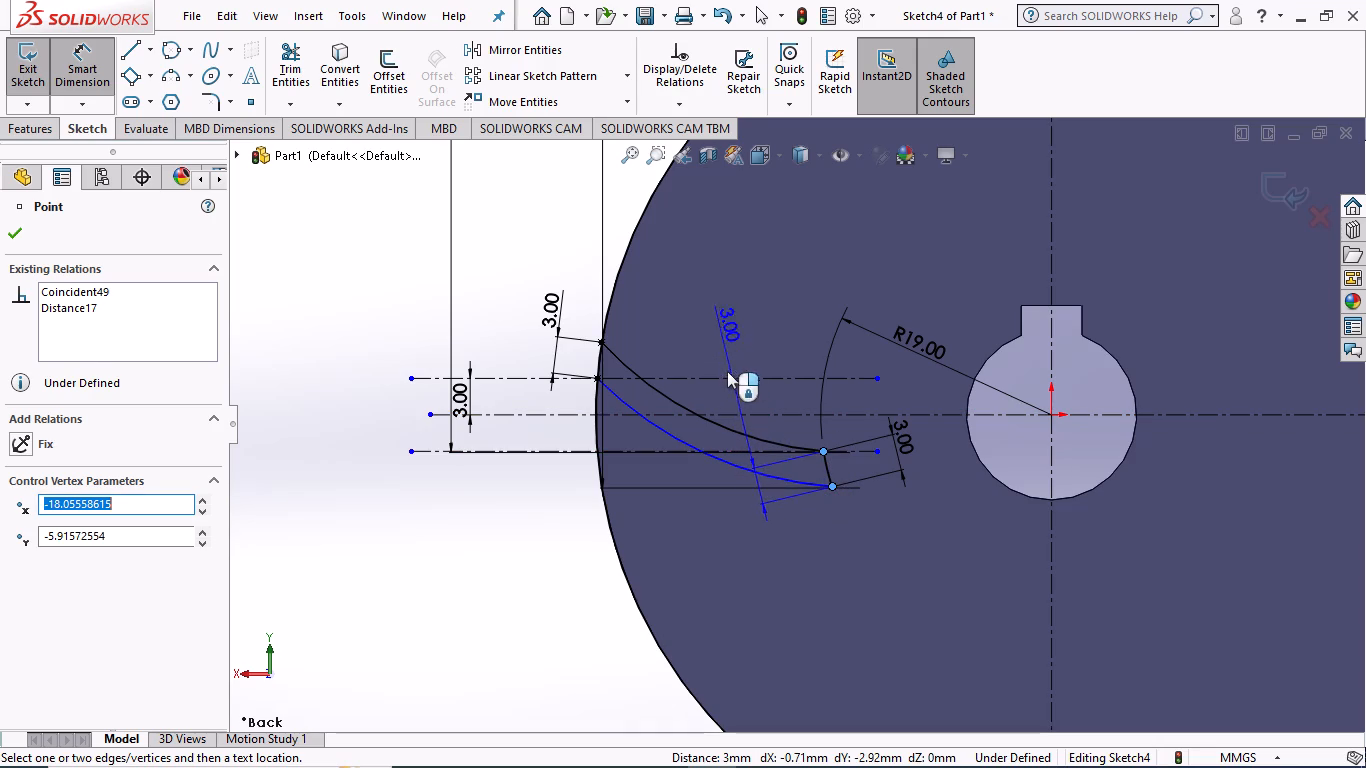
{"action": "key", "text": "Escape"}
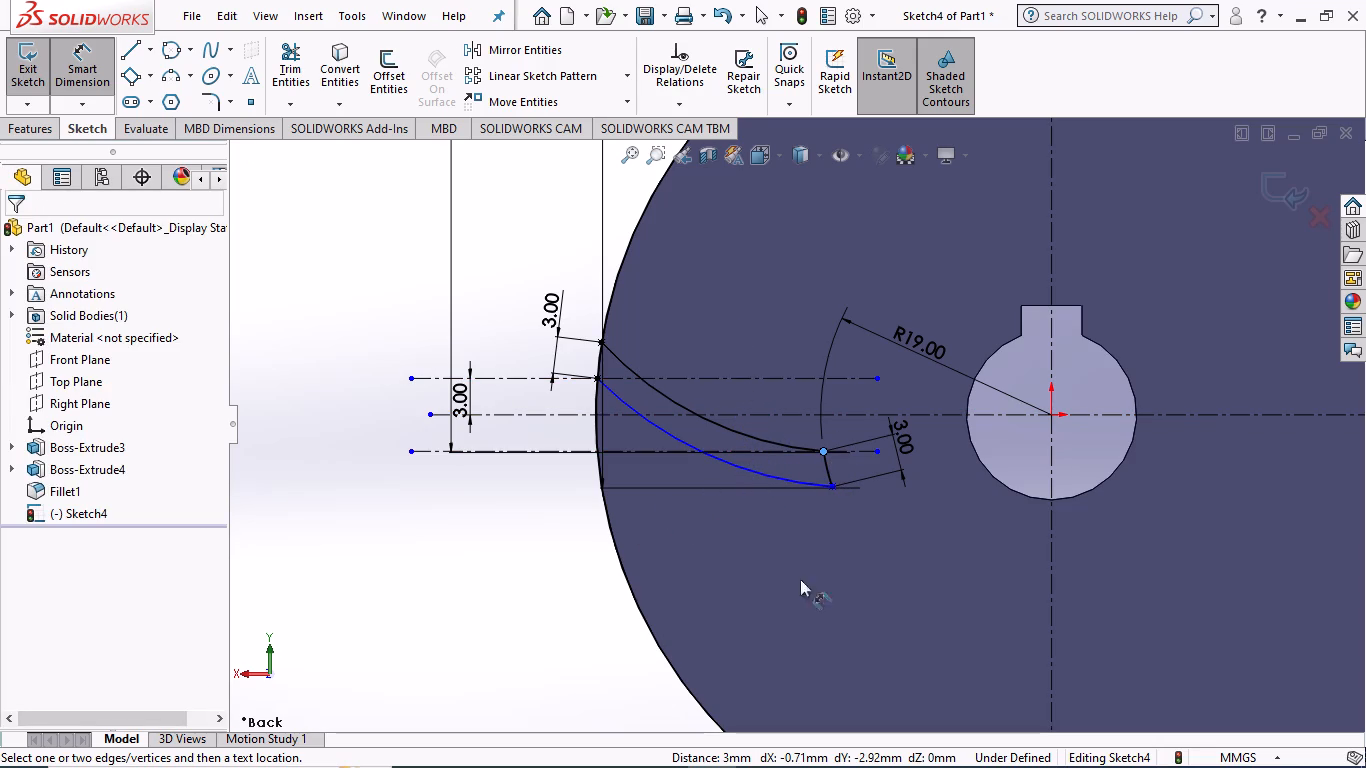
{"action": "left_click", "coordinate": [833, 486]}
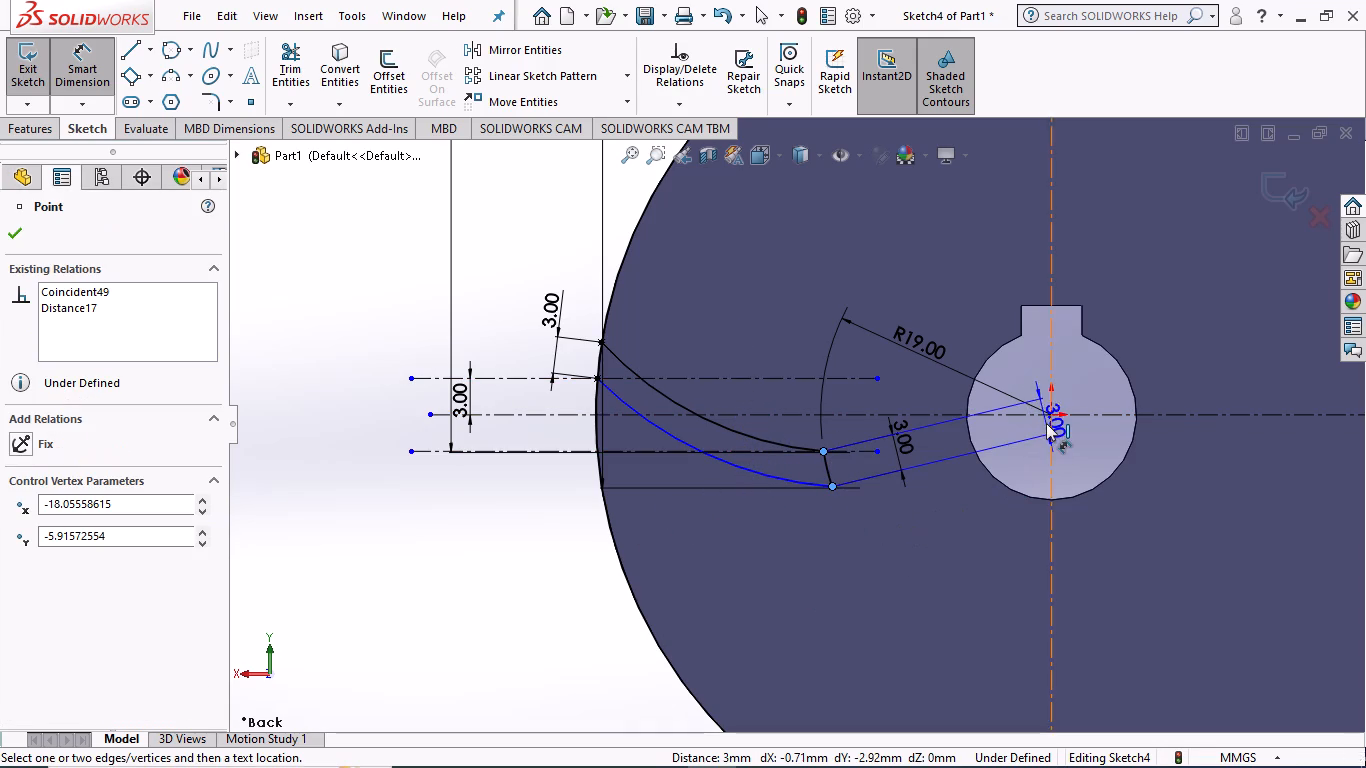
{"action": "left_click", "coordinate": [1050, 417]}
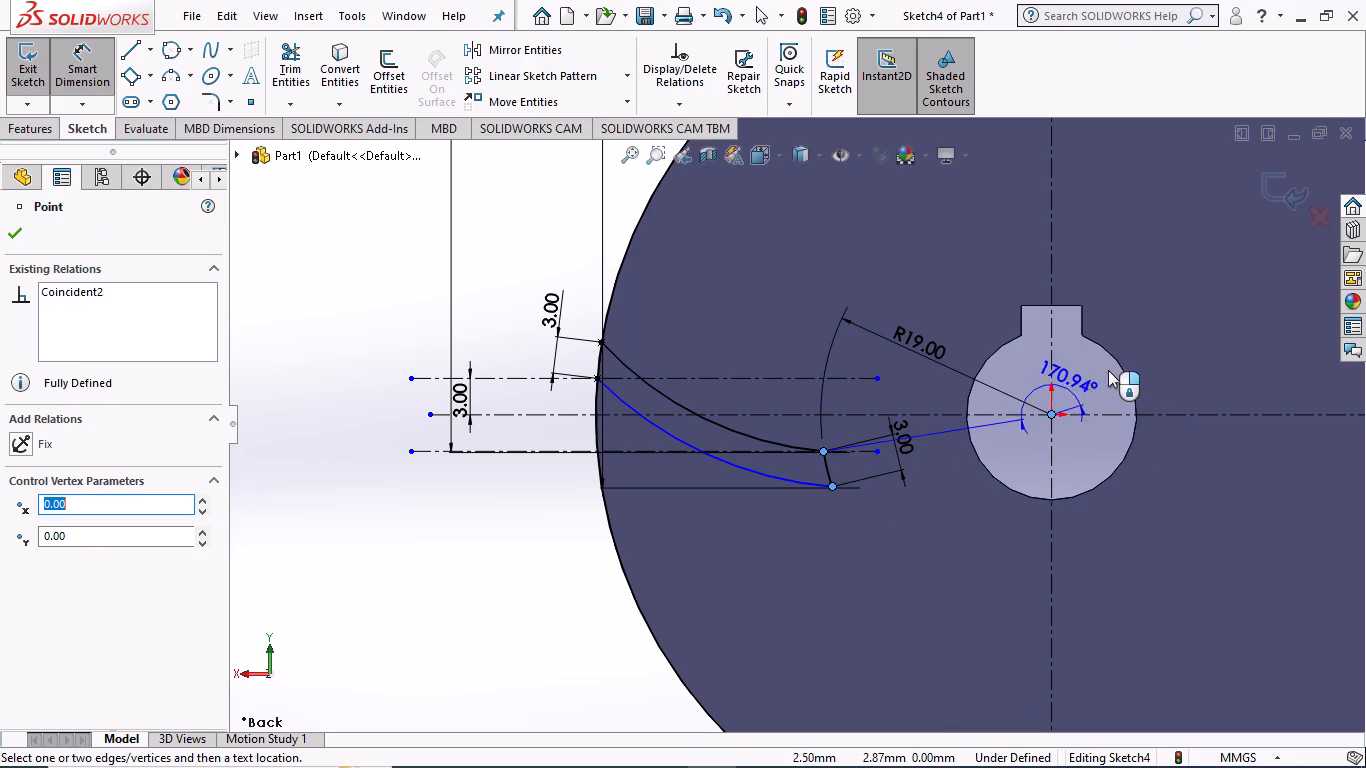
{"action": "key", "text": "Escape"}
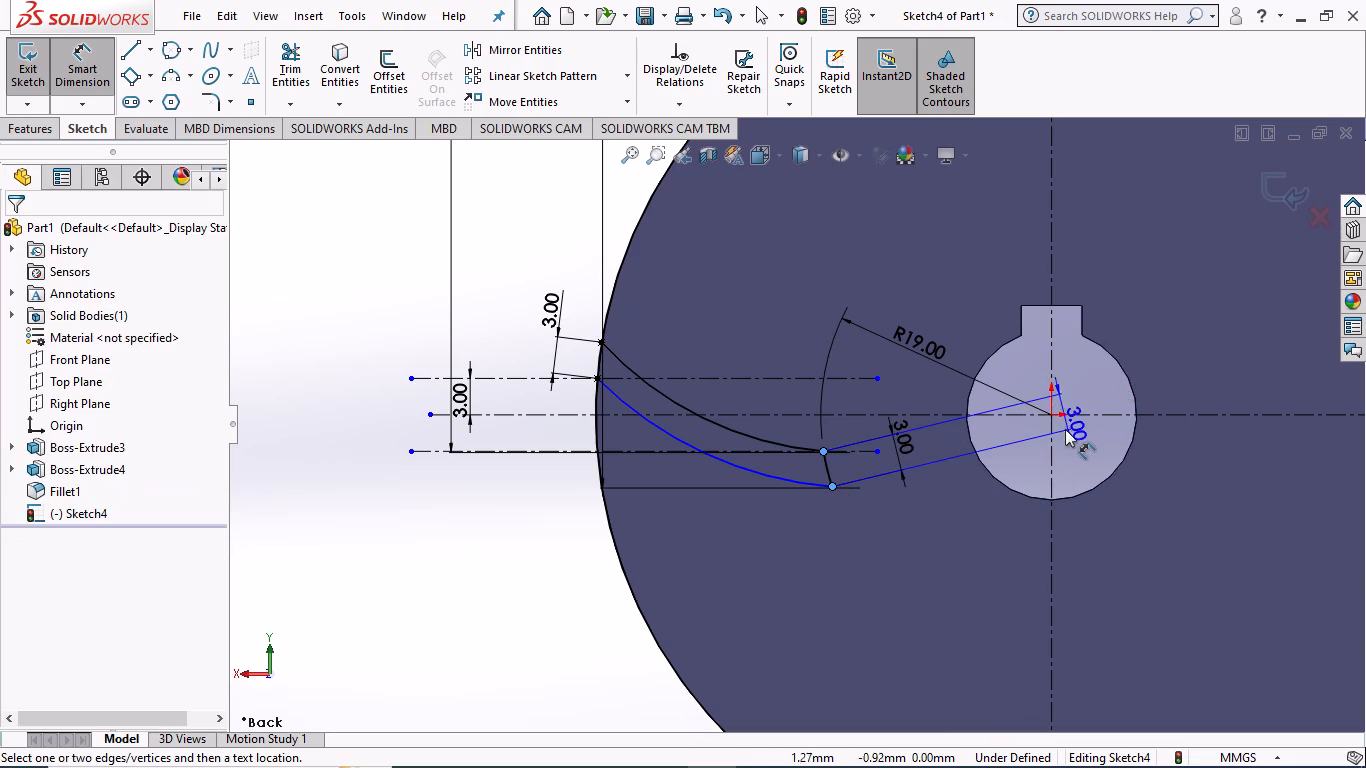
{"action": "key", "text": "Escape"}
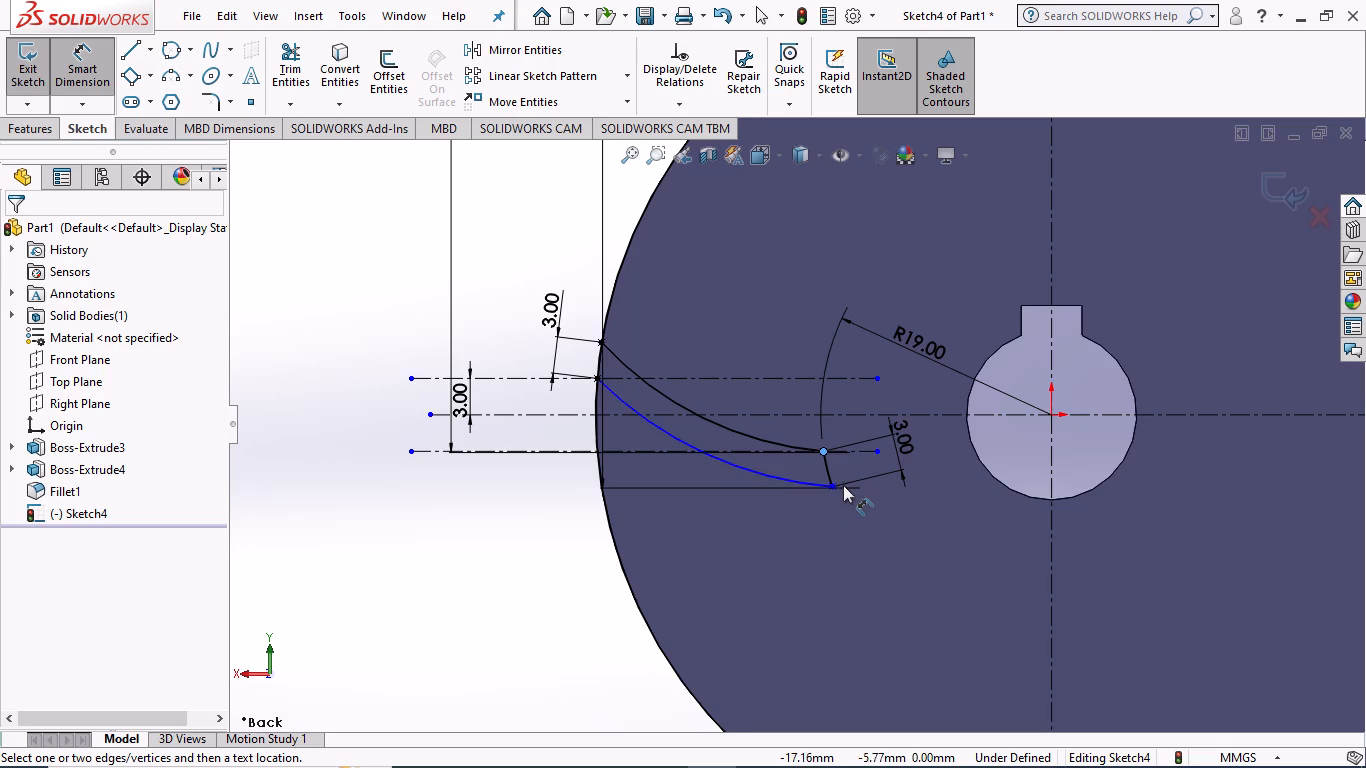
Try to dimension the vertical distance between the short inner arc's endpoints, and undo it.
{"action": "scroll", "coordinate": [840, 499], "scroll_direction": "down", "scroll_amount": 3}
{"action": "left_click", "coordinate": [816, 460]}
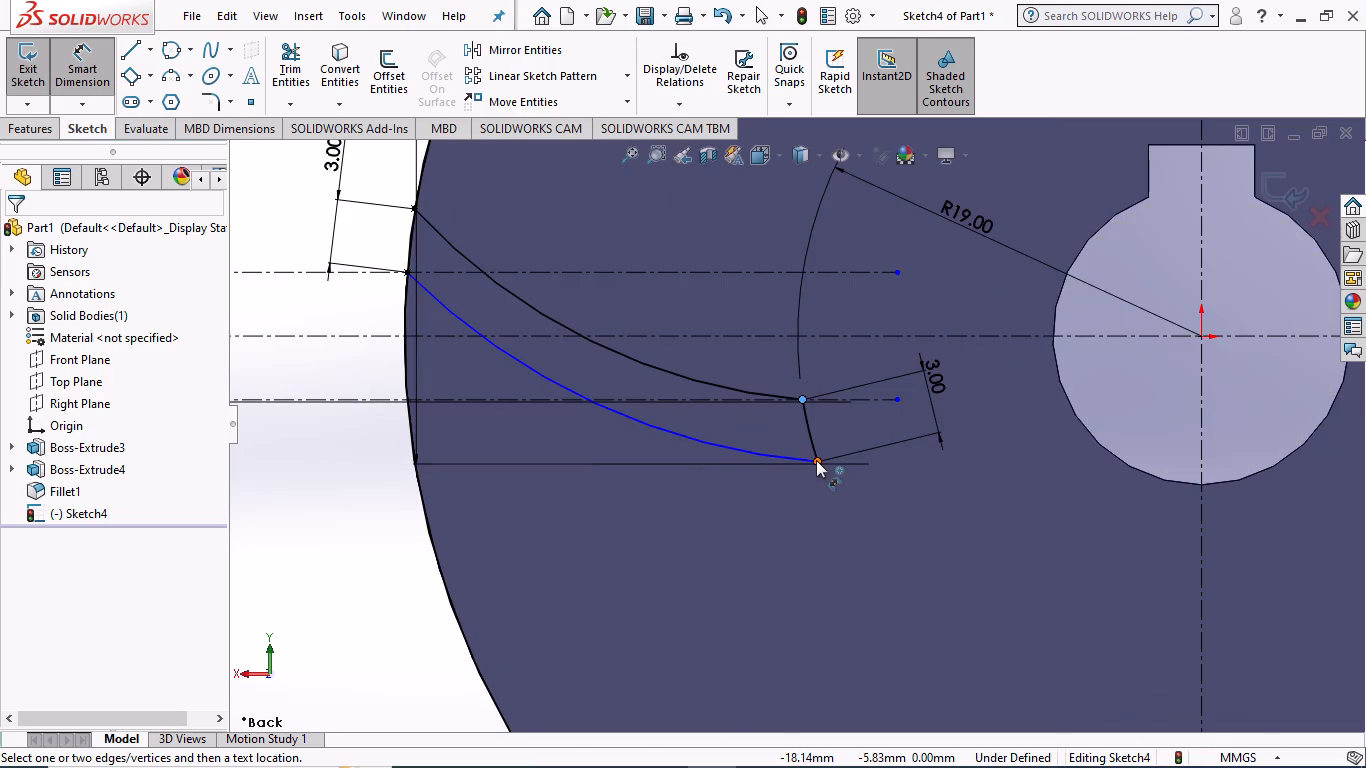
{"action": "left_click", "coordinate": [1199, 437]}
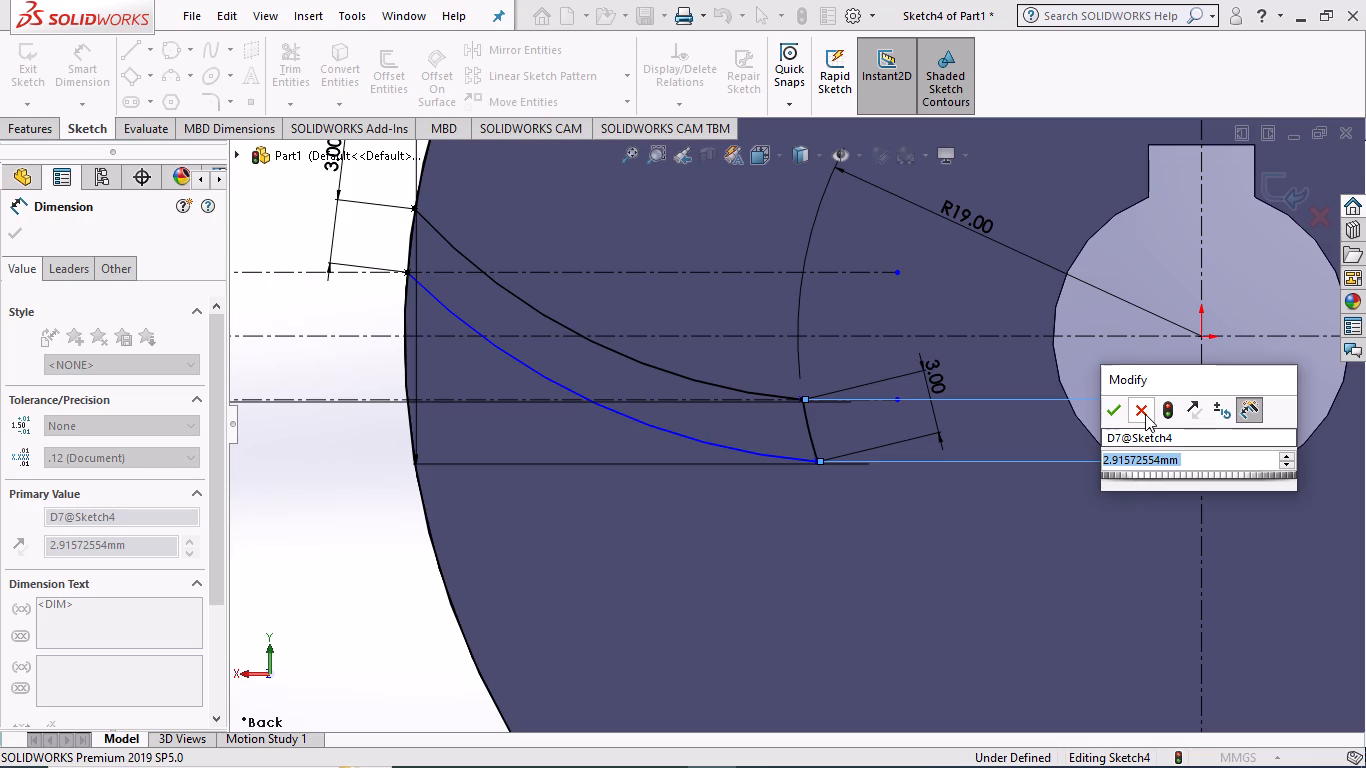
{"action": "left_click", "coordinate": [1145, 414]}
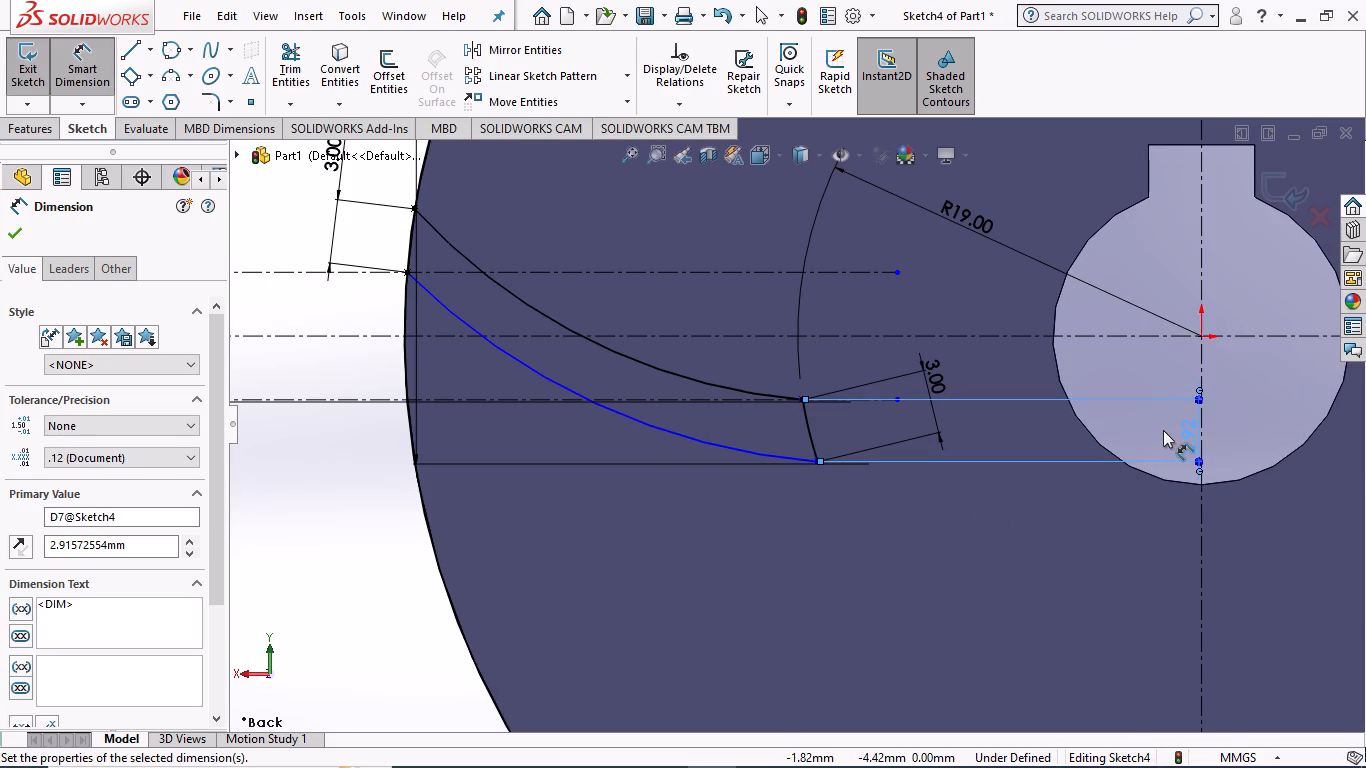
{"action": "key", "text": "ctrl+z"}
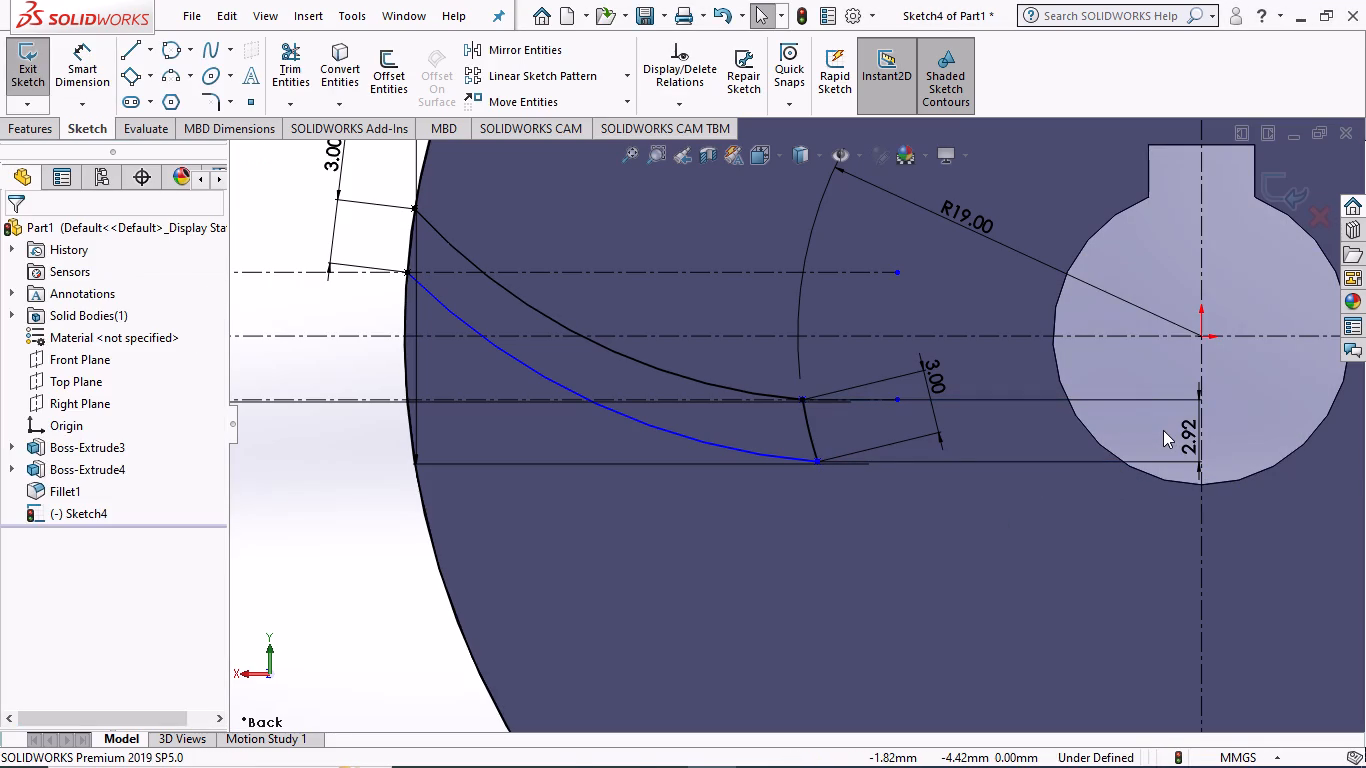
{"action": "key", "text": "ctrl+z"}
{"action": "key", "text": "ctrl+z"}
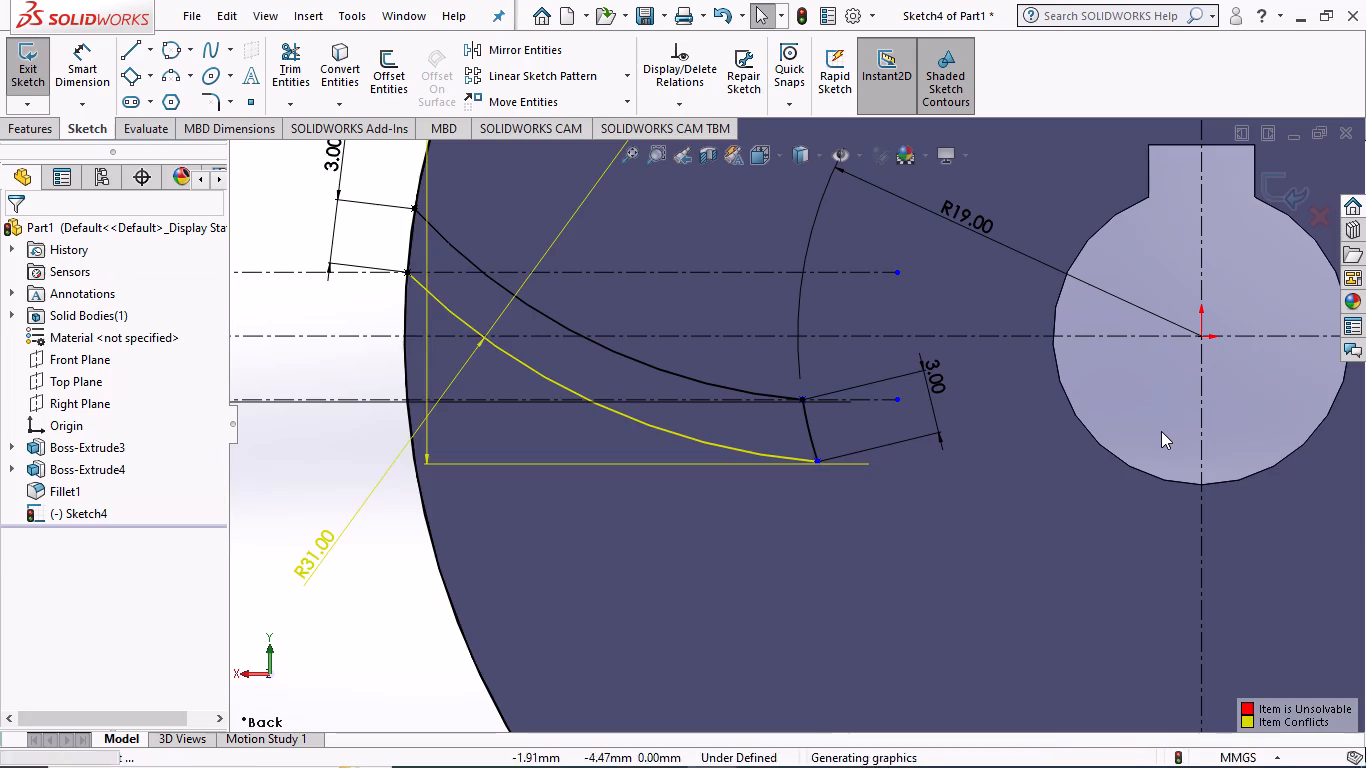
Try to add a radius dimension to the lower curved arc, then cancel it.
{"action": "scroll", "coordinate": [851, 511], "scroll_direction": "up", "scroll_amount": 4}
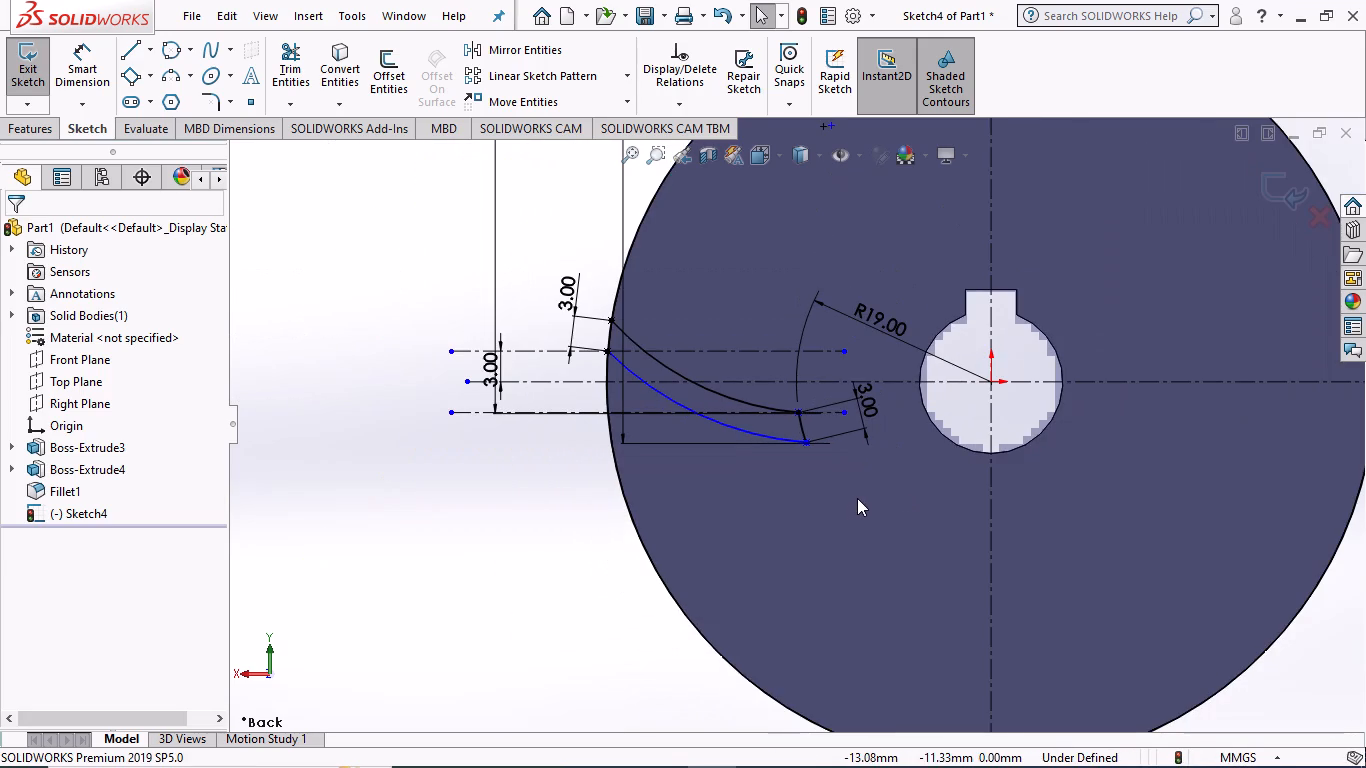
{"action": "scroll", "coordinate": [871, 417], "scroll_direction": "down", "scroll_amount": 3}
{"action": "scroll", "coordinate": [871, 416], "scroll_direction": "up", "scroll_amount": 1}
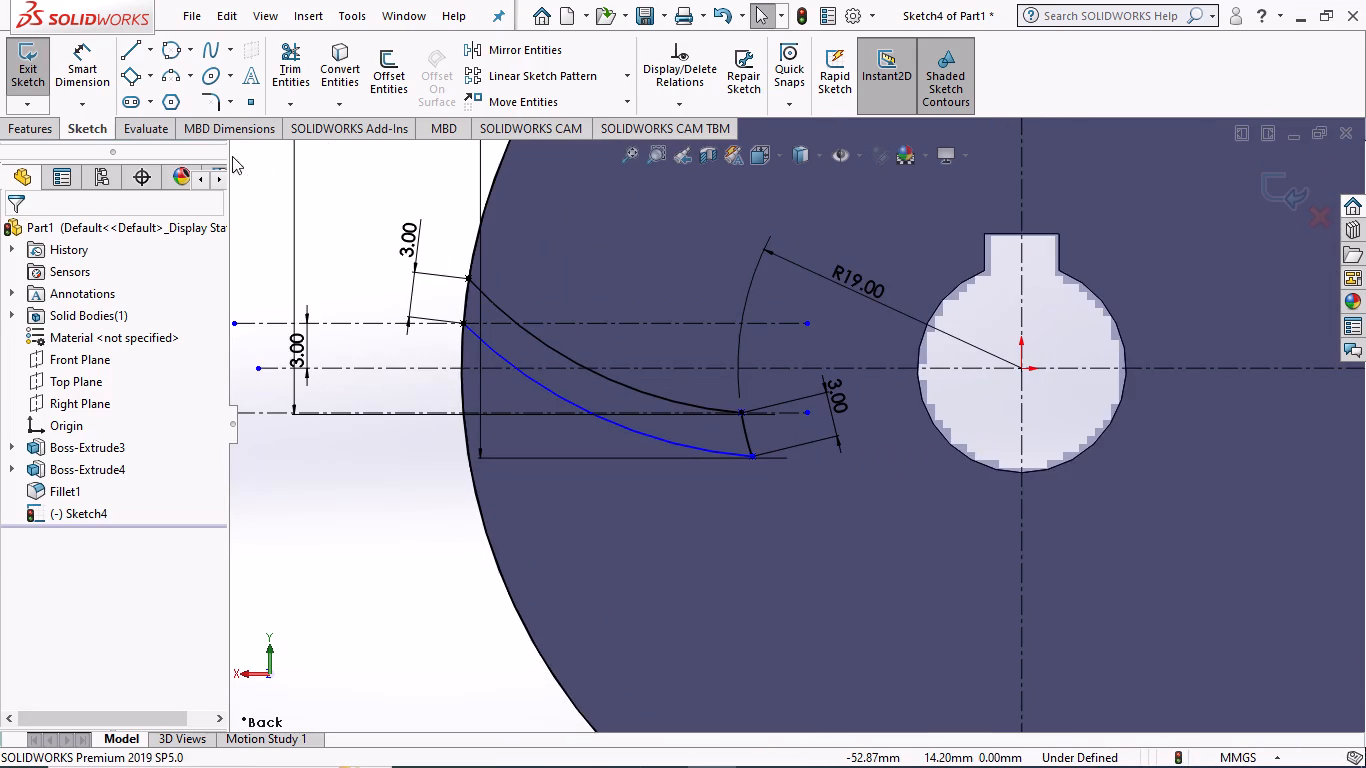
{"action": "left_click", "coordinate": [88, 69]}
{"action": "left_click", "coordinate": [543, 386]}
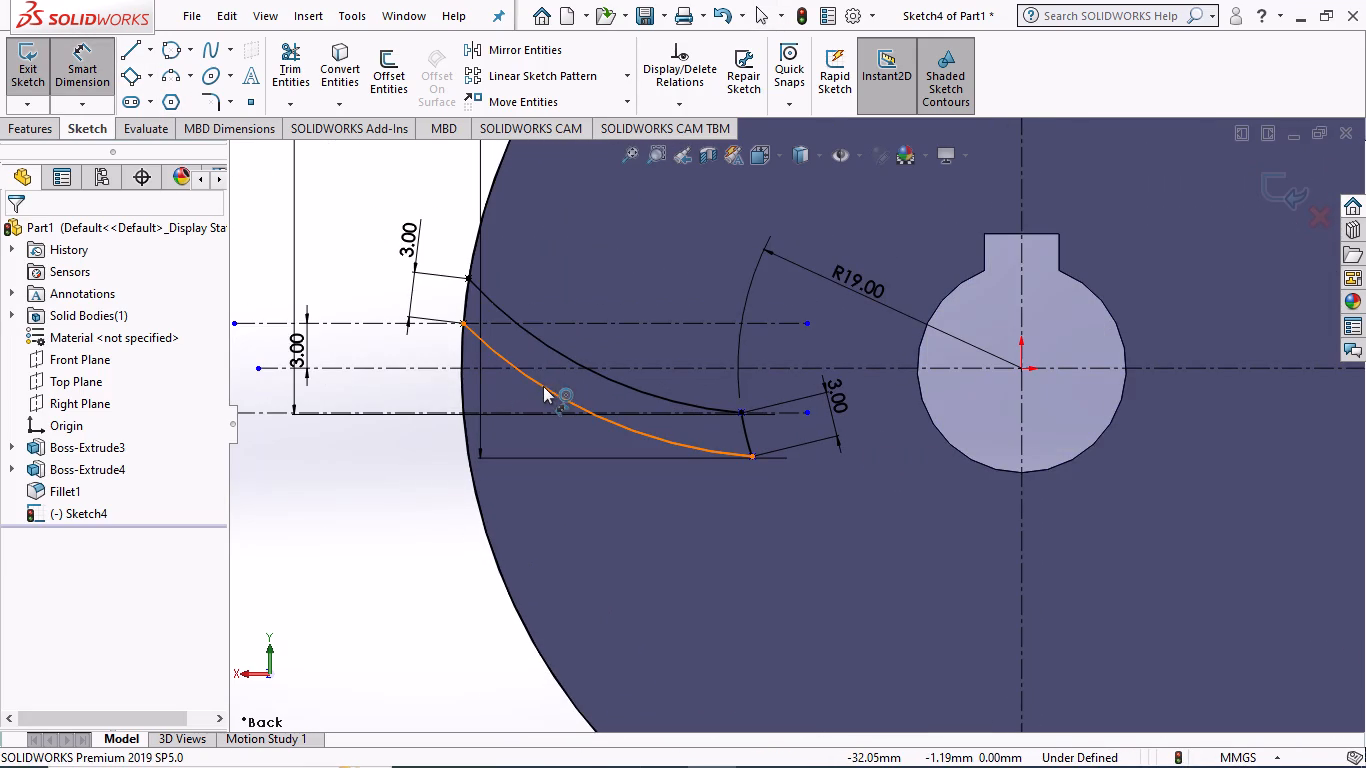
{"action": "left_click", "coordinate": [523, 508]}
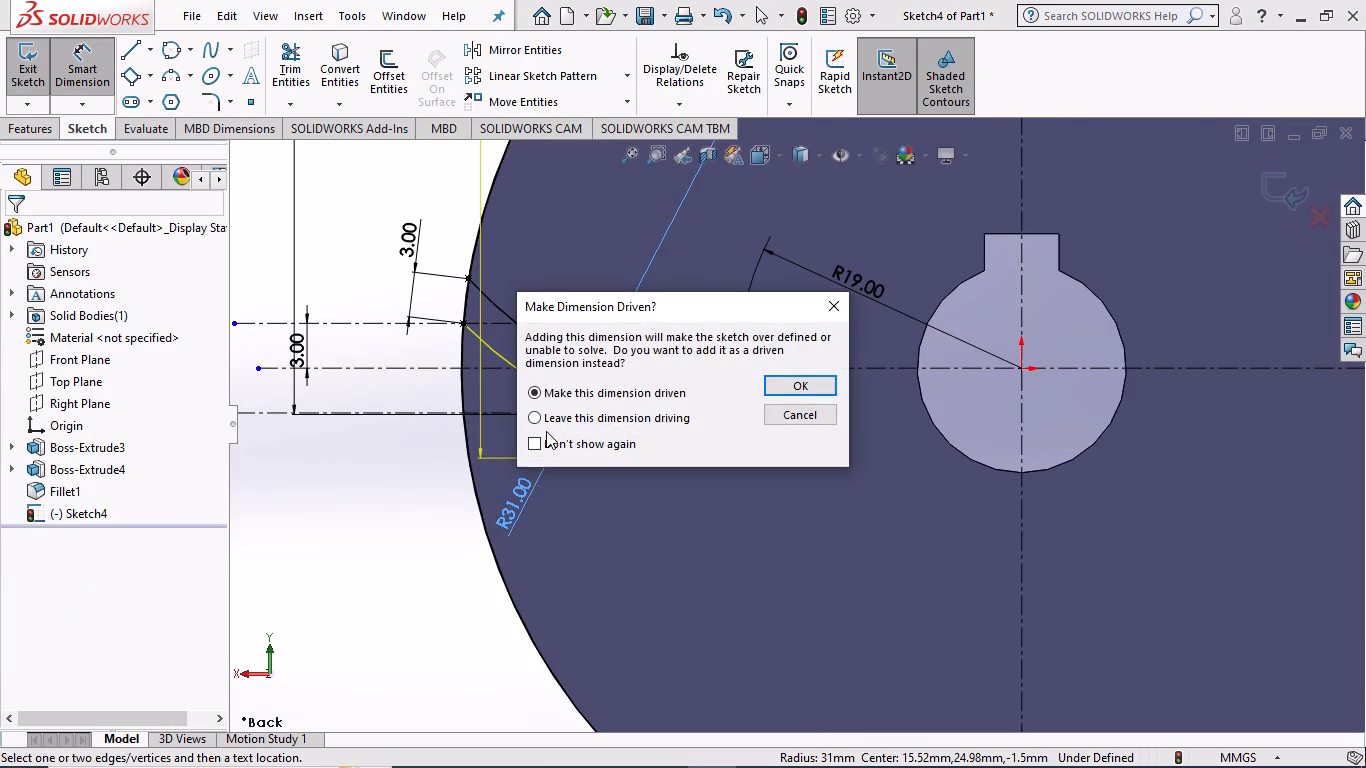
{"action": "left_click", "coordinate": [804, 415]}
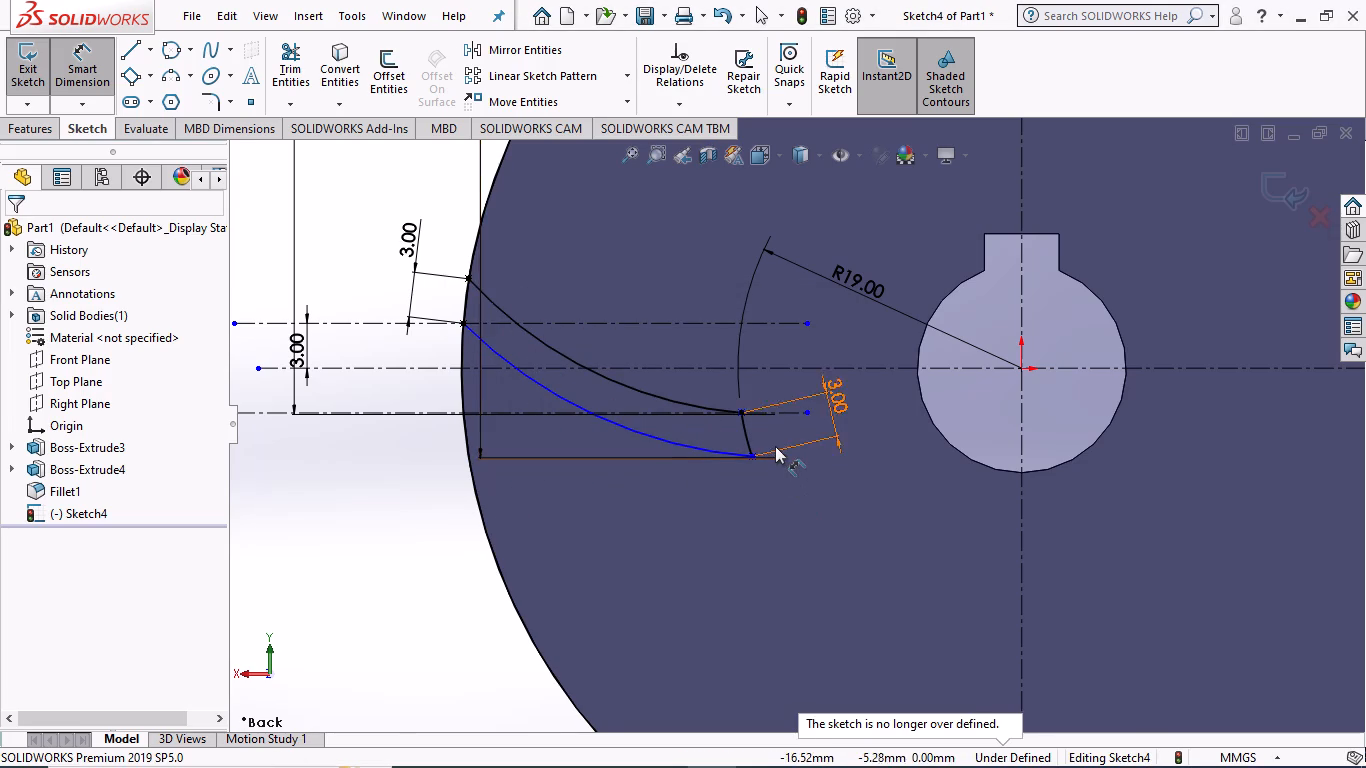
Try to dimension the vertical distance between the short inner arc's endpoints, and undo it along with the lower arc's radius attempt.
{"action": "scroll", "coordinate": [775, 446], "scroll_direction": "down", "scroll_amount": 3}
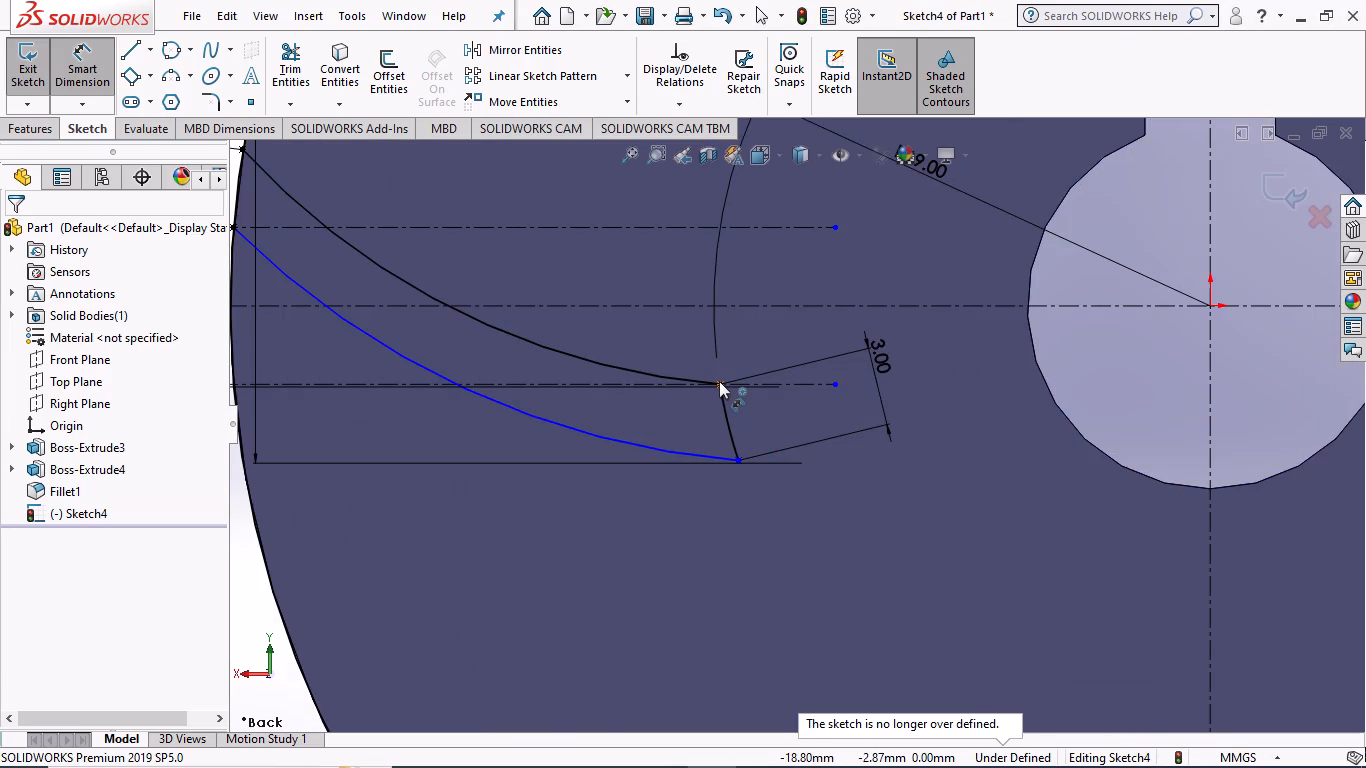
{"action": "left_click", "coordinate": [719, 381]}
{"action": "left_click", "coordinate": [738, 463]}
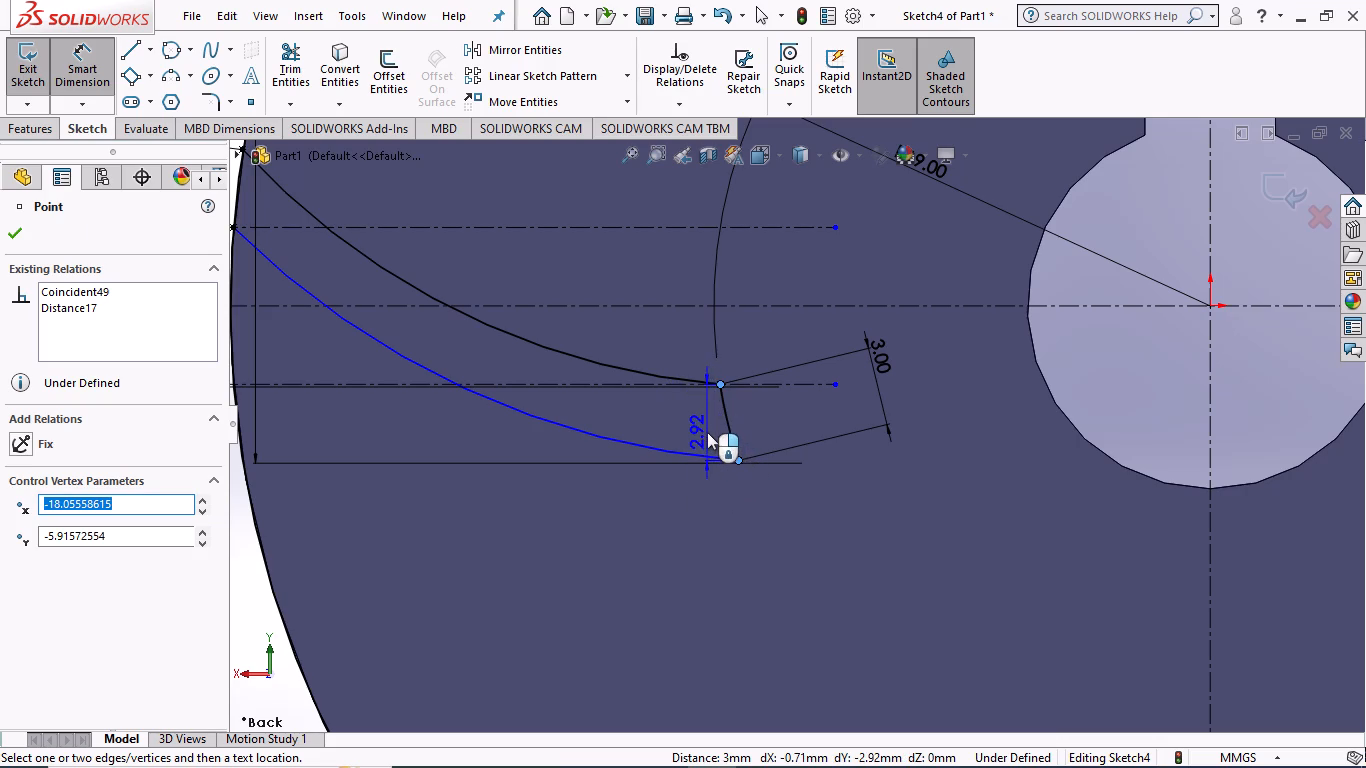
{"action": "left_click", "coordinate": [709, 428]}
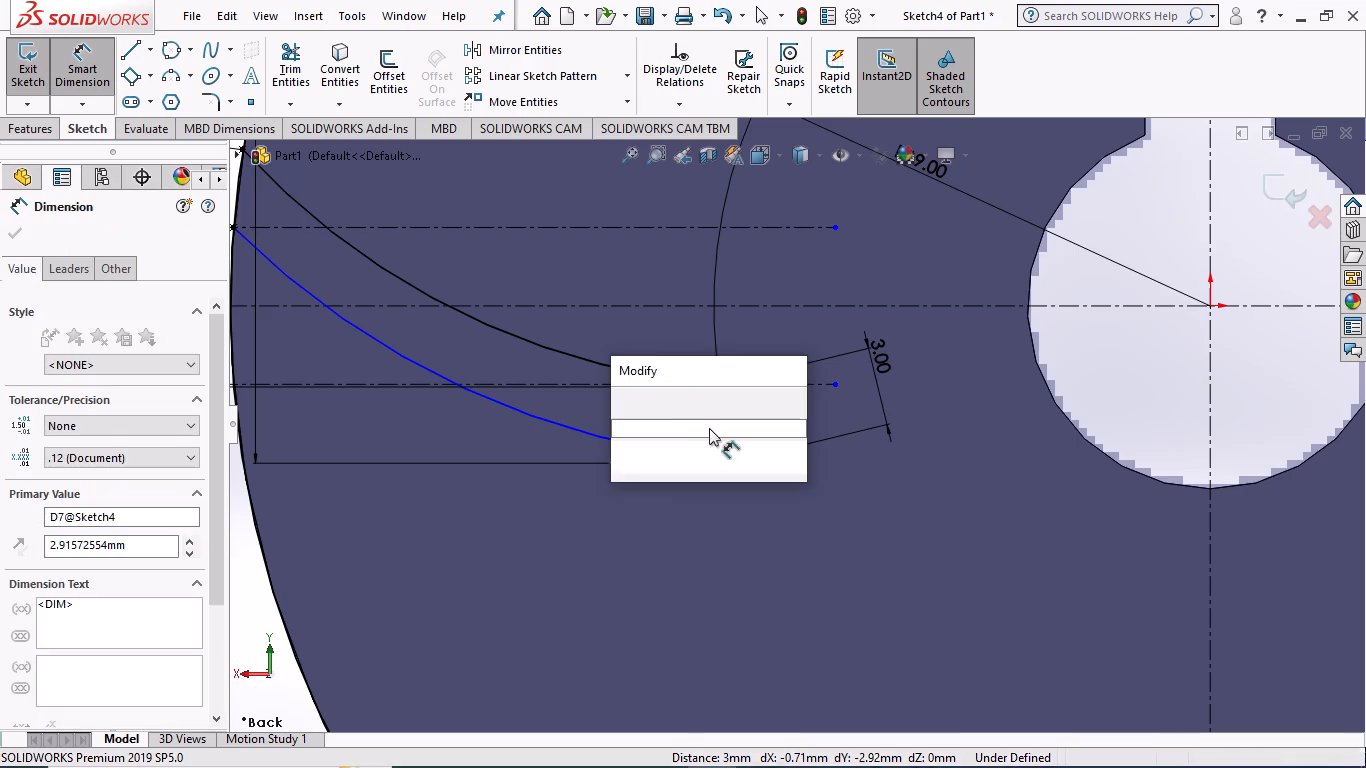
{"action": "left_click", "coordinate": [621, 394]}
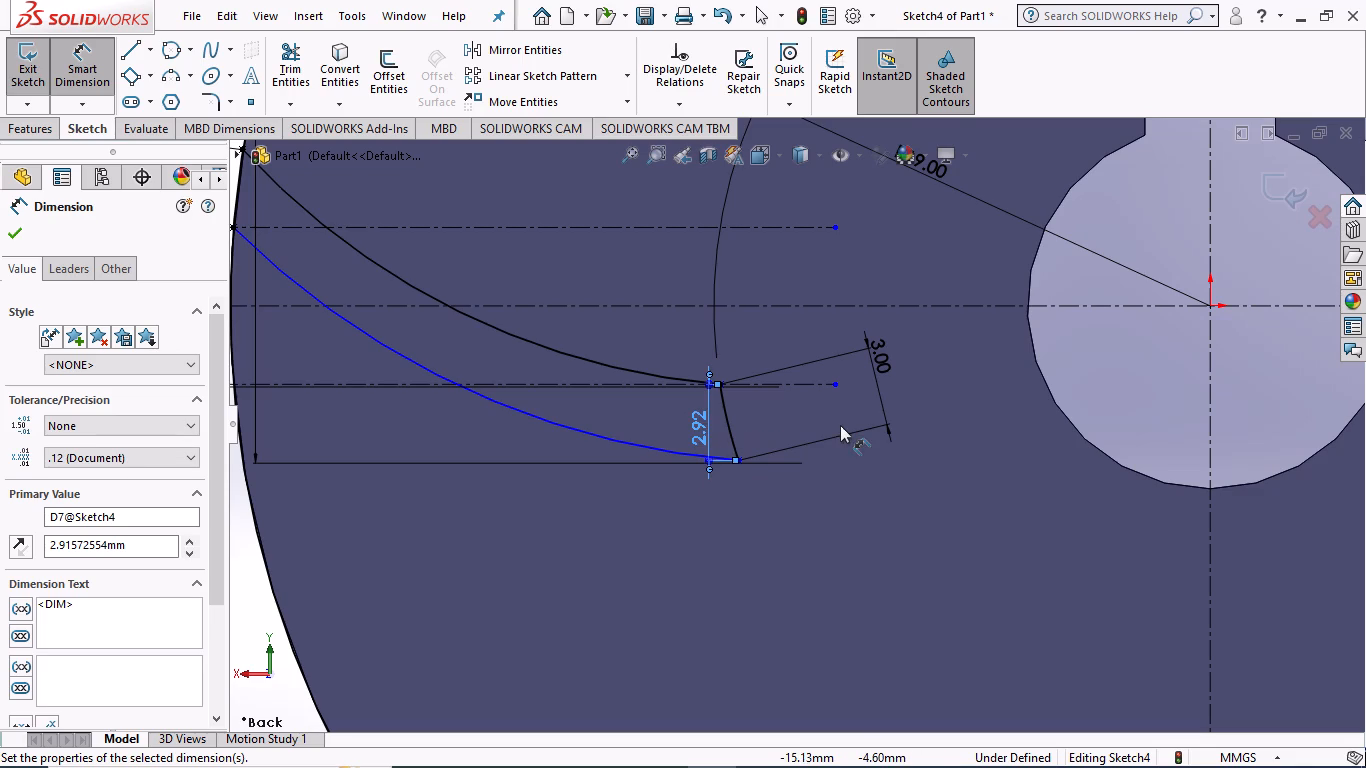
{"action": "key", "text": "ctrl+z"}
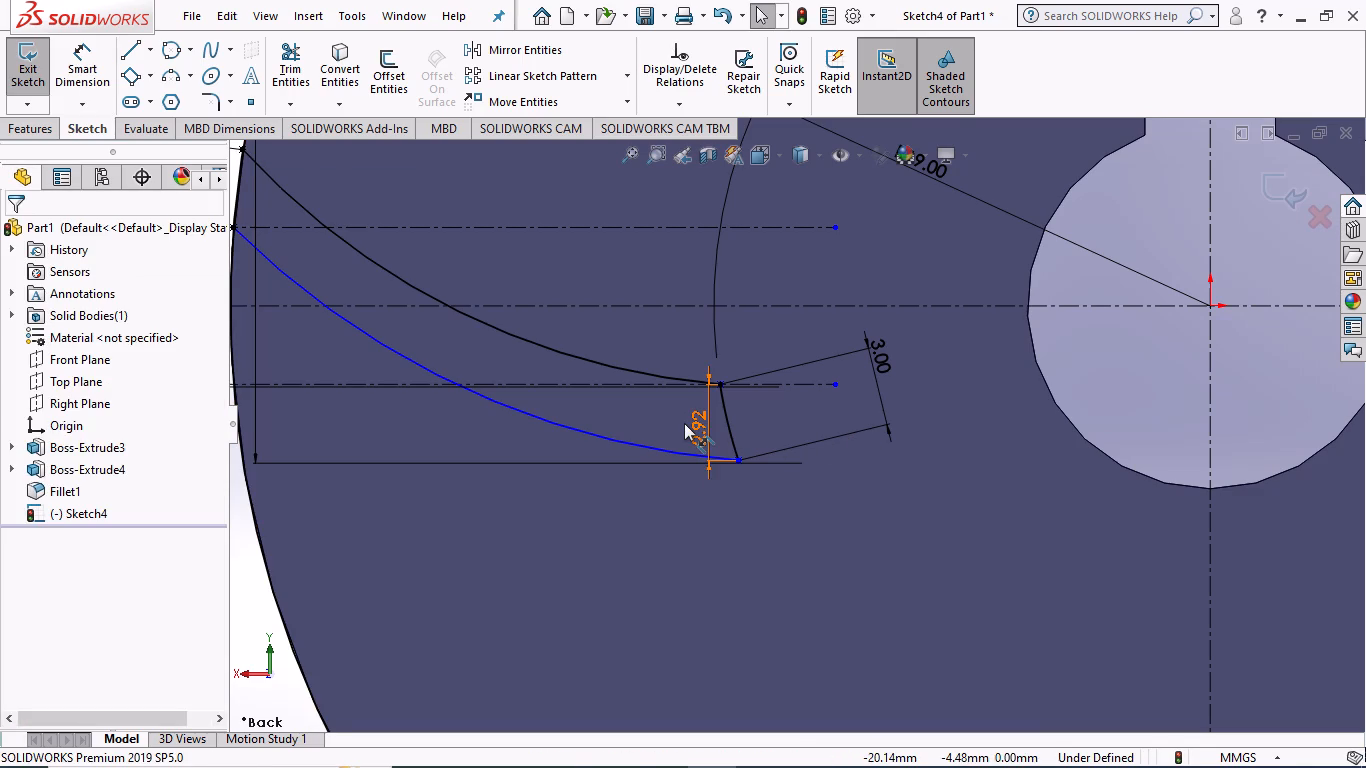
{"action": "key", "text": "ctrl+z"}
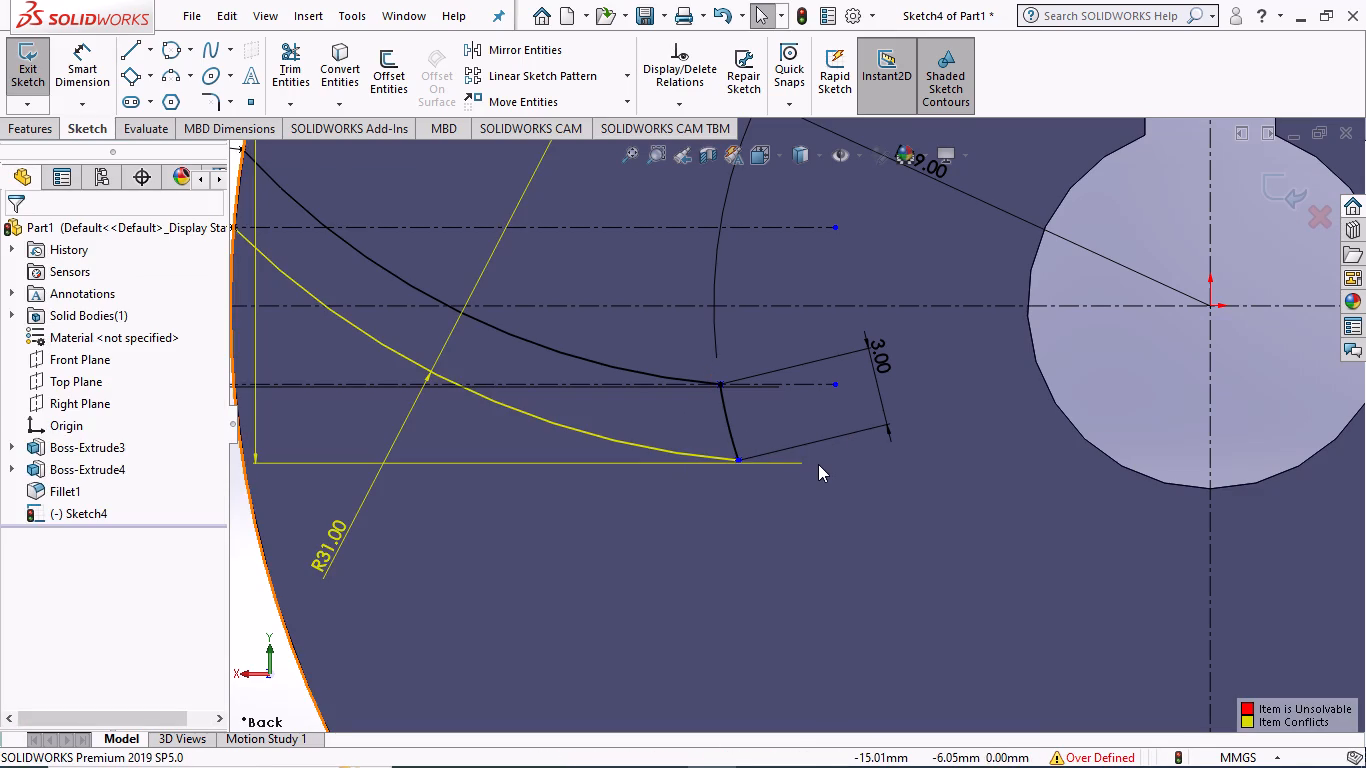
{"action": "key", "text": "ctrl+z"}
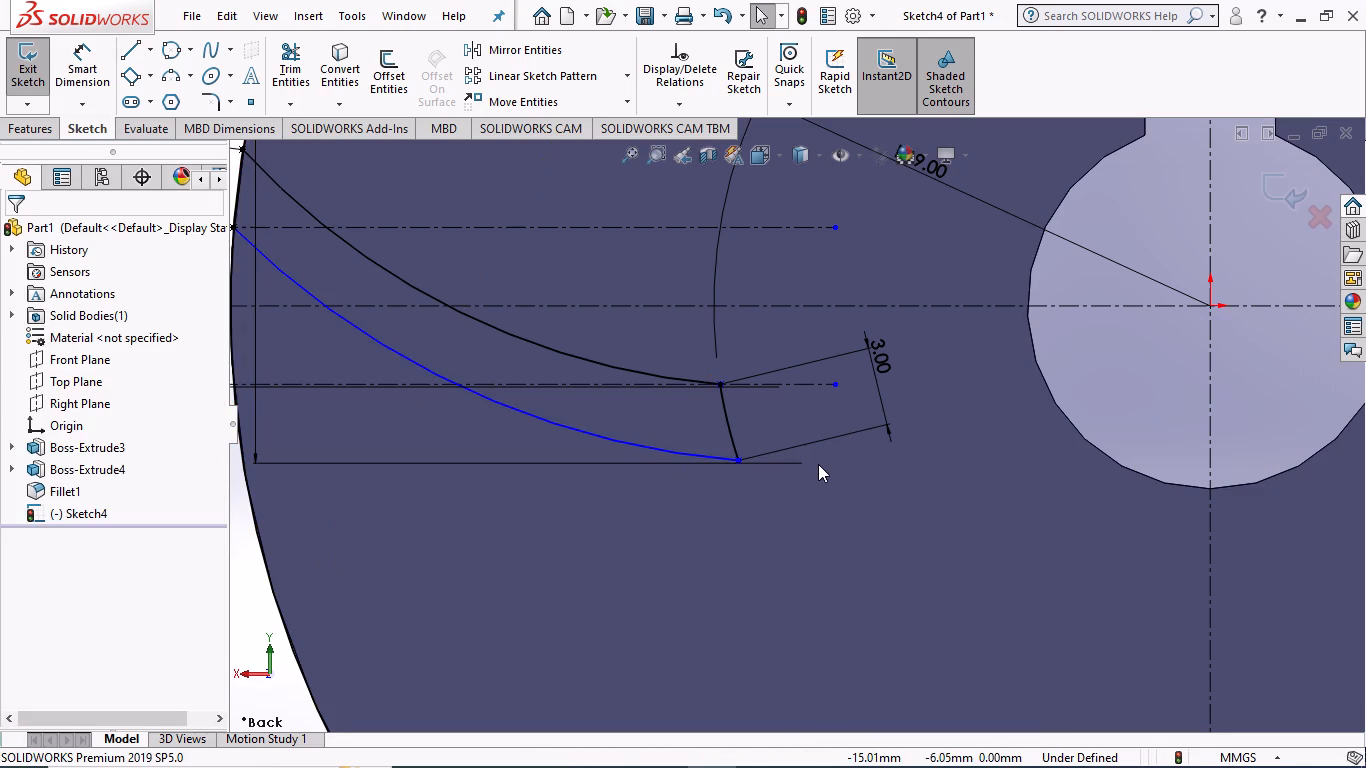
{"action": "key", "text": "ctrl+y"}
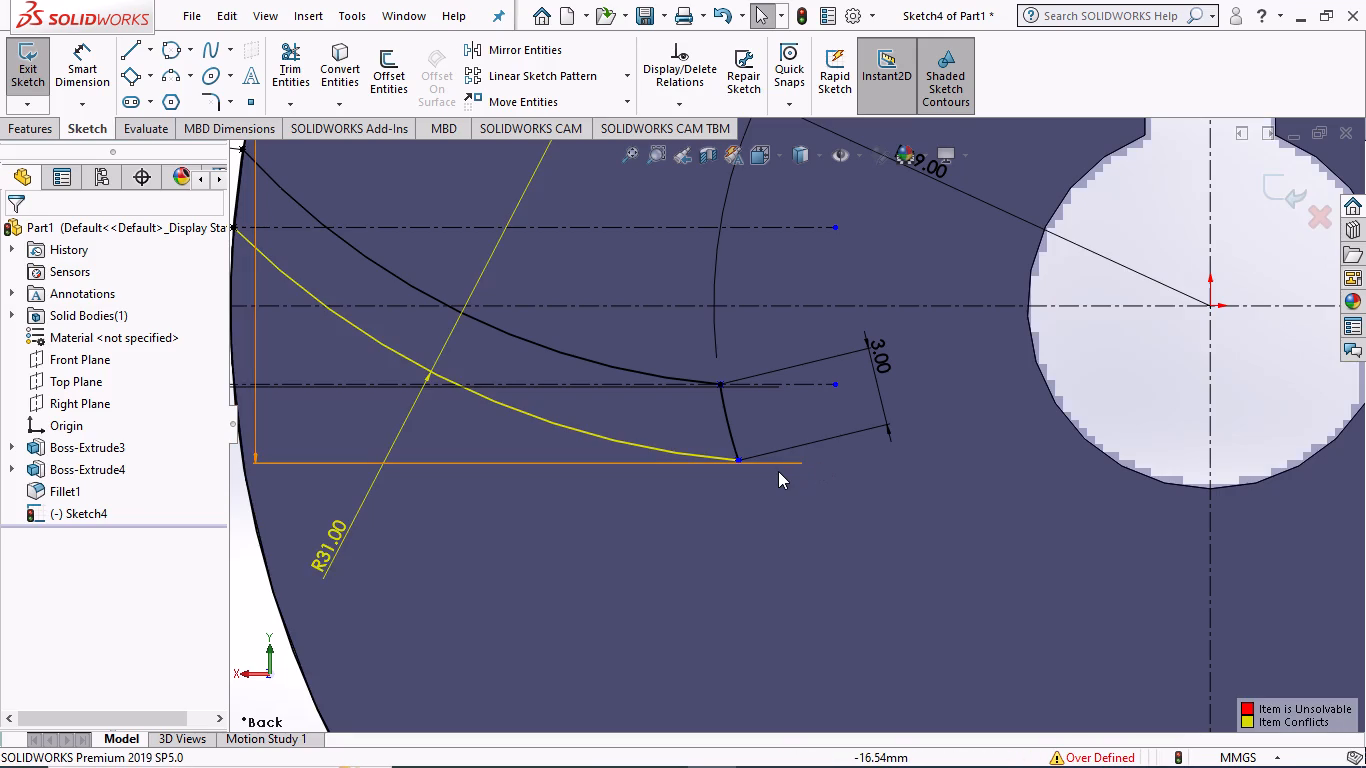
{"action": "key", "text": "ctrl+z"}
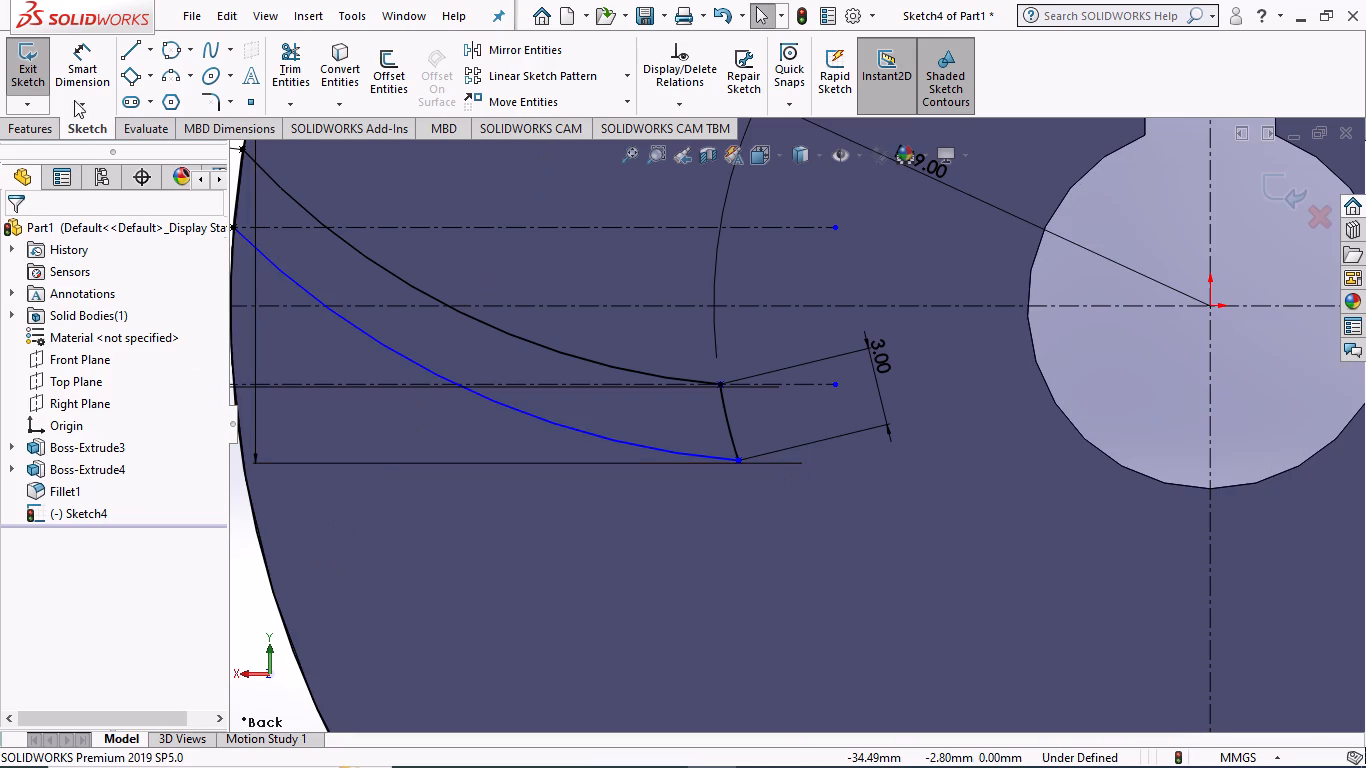
Dimension the vertical distance from the disc's horizontal centerline to the lower curved arc's center, placing it outside the disc.
{"action": "left_click", "coordinate": [80, 83]}
{"action": "scroll", "coordinate": [441, 384], "scroll_direction": "up", "scroll_amount": 2}
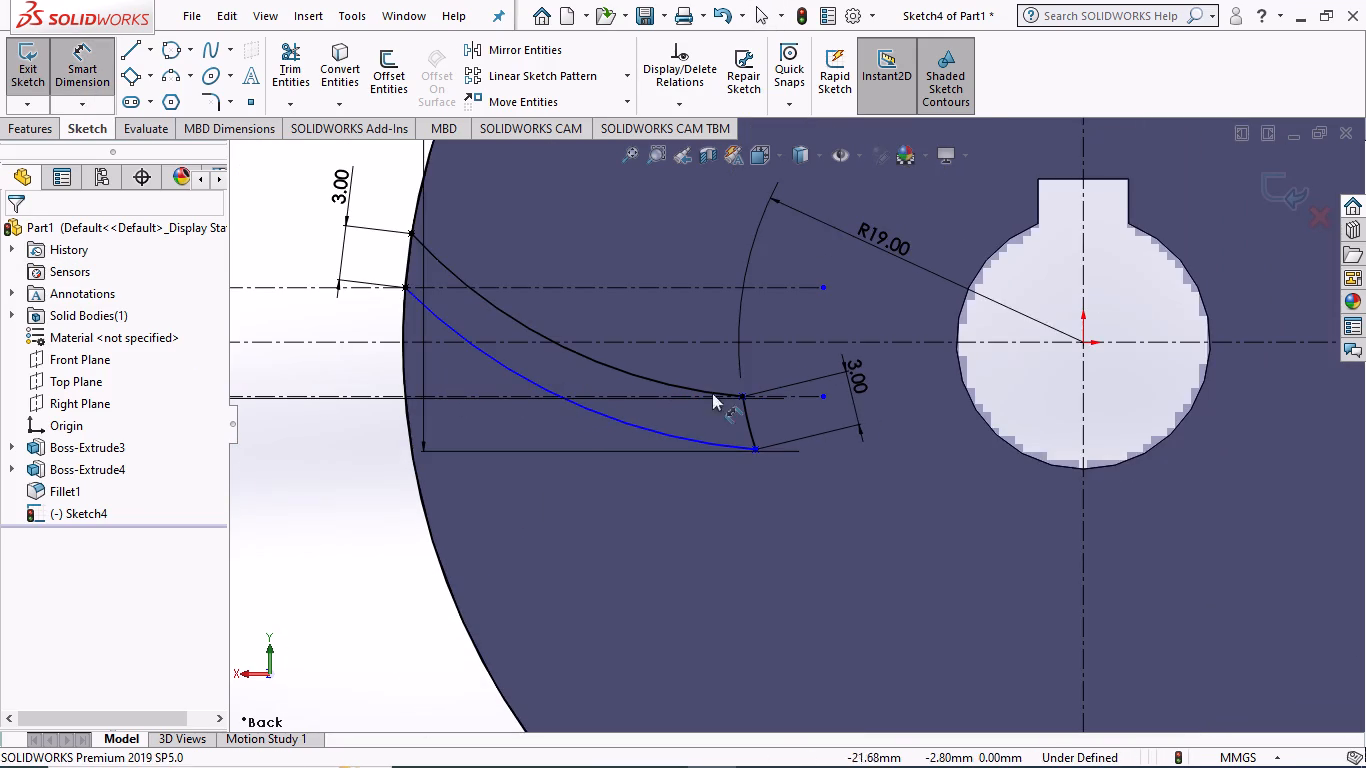
{"action": "left_click", "coordinate": [649, 337]}
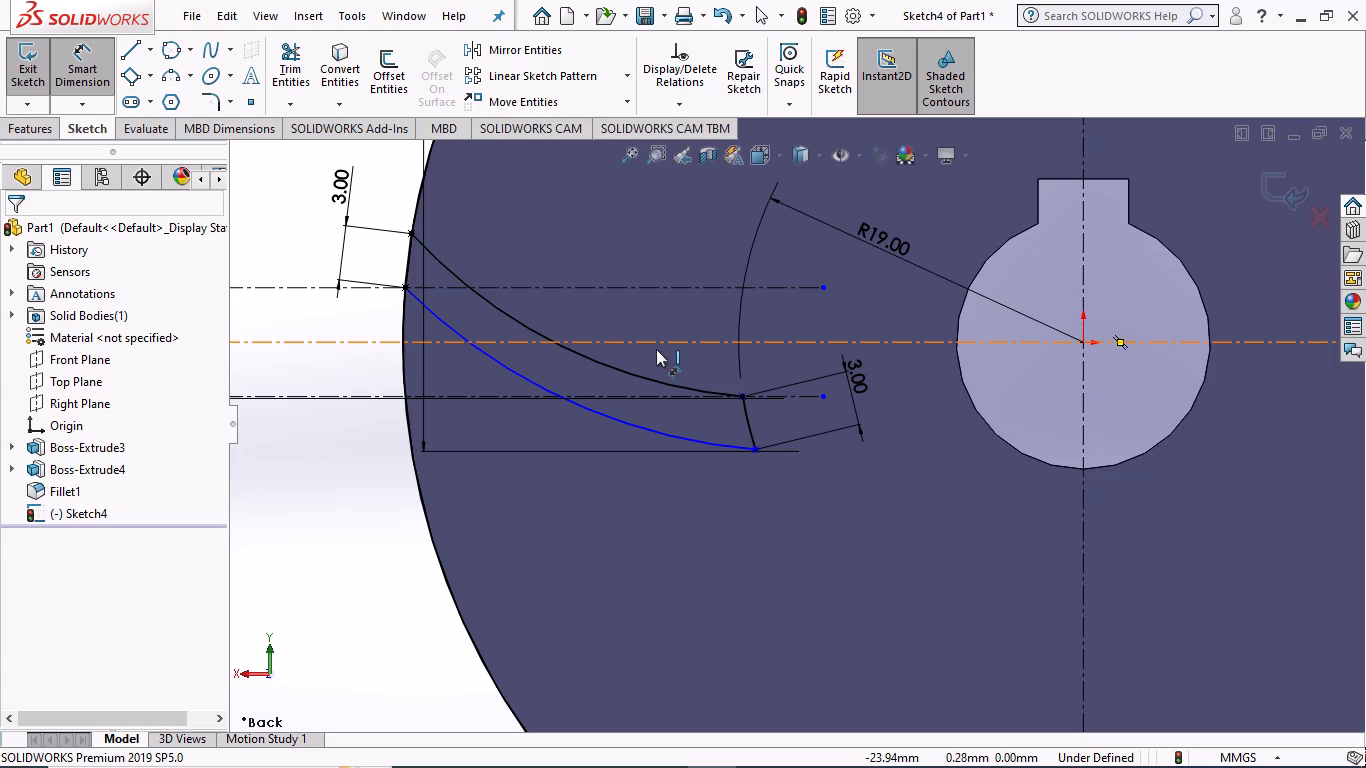
{"action": "left_click", "coordinate": [640, 425]}
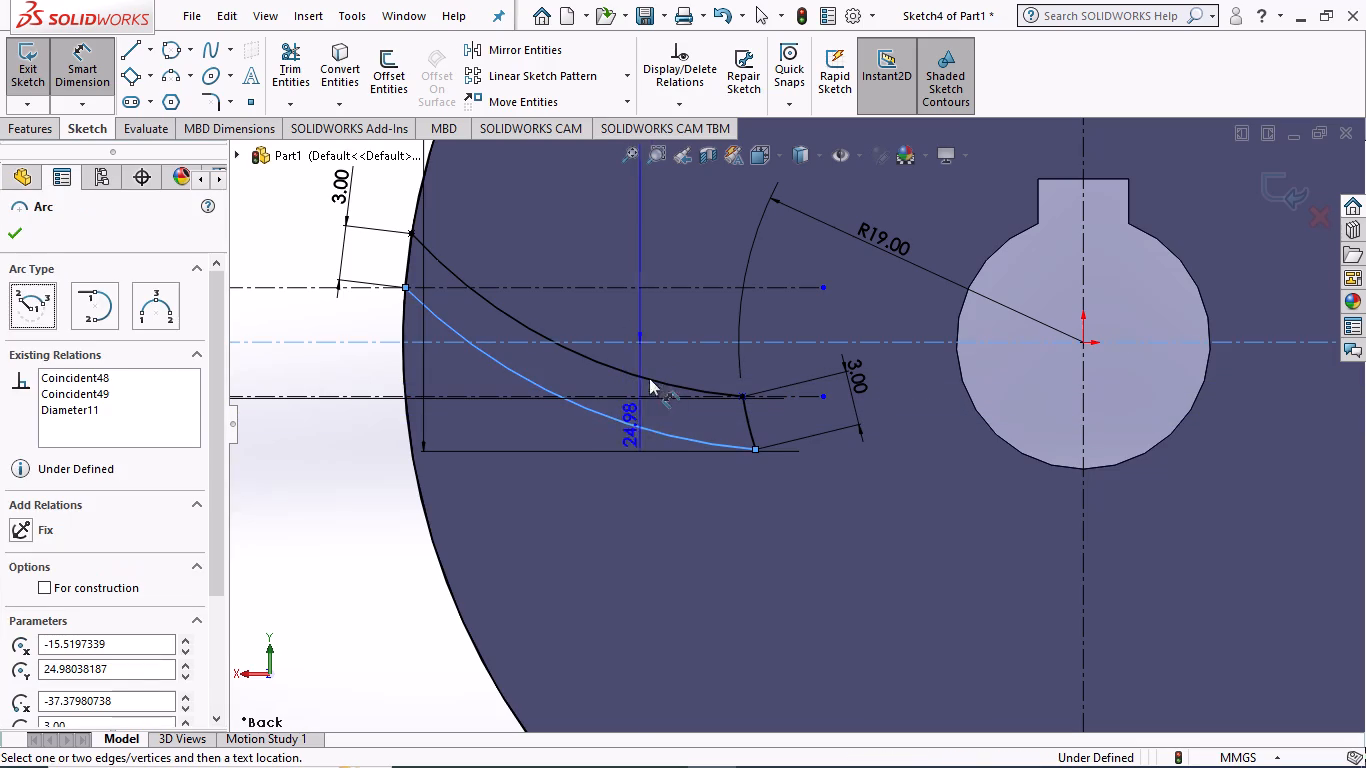
{"action": "scroll", "coordinate": [670, 351], "scroll_direction": "up", "scroll_amount": 3}
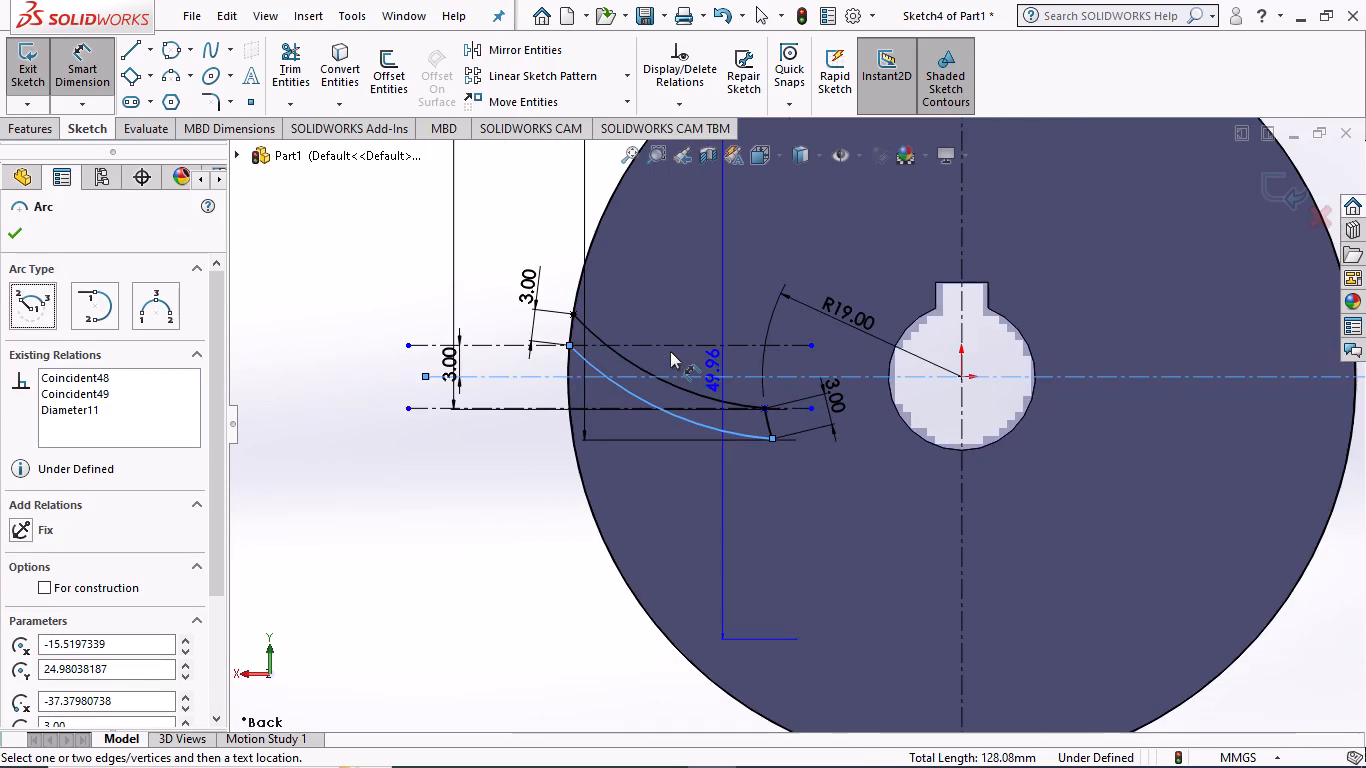
{"action": "left_click", "coordinate": [353, 342]}
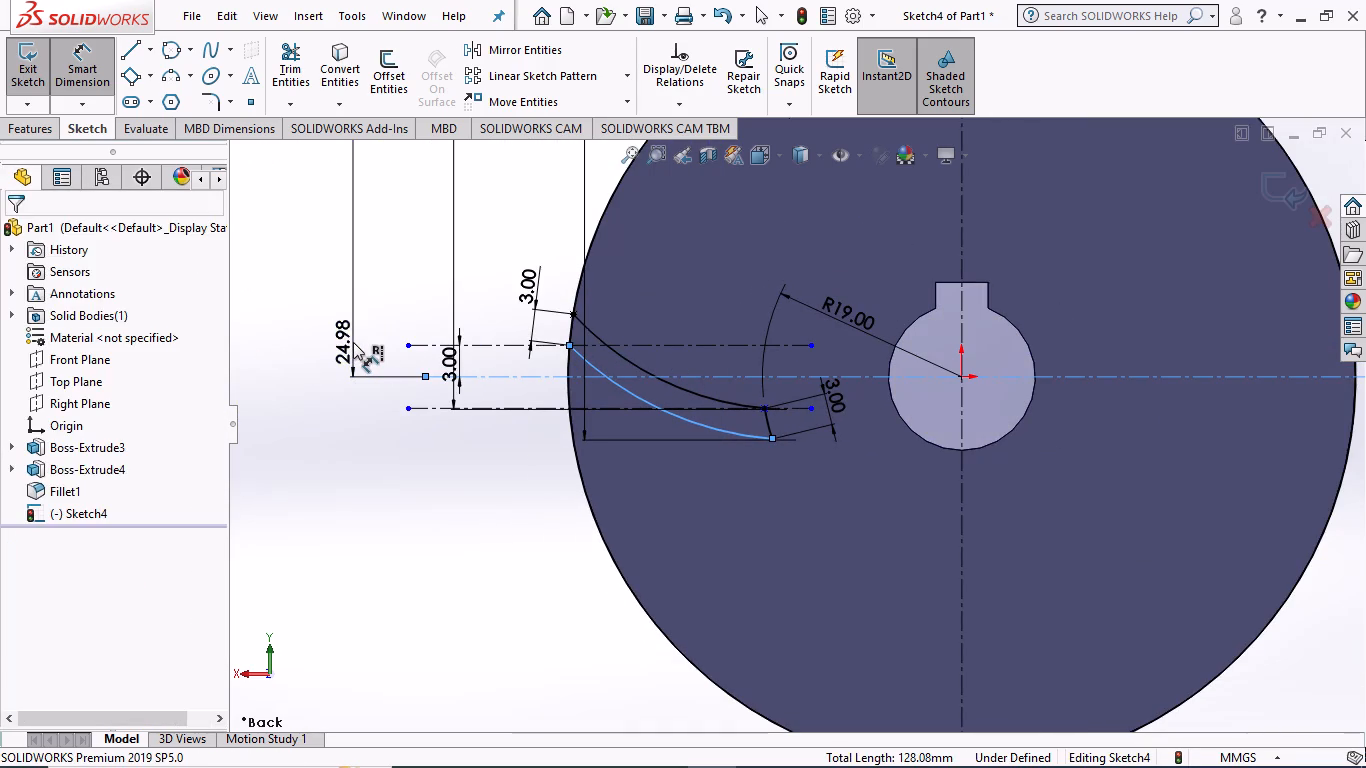
{"action": "left_click", "coordinate": [266, 308]}
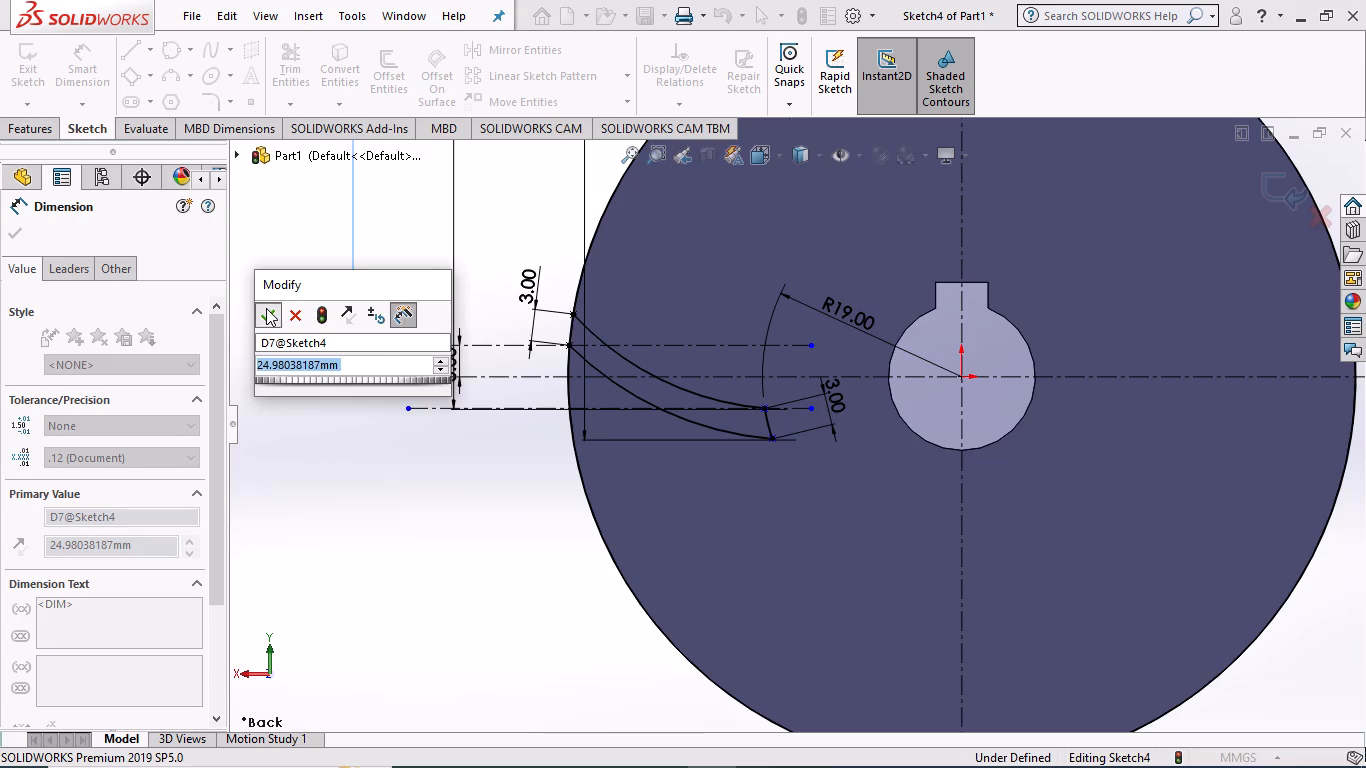
{"action": "scroll", "coordinate": [682, 362], "scroll_direction": "down", "scroll_amount": 1}
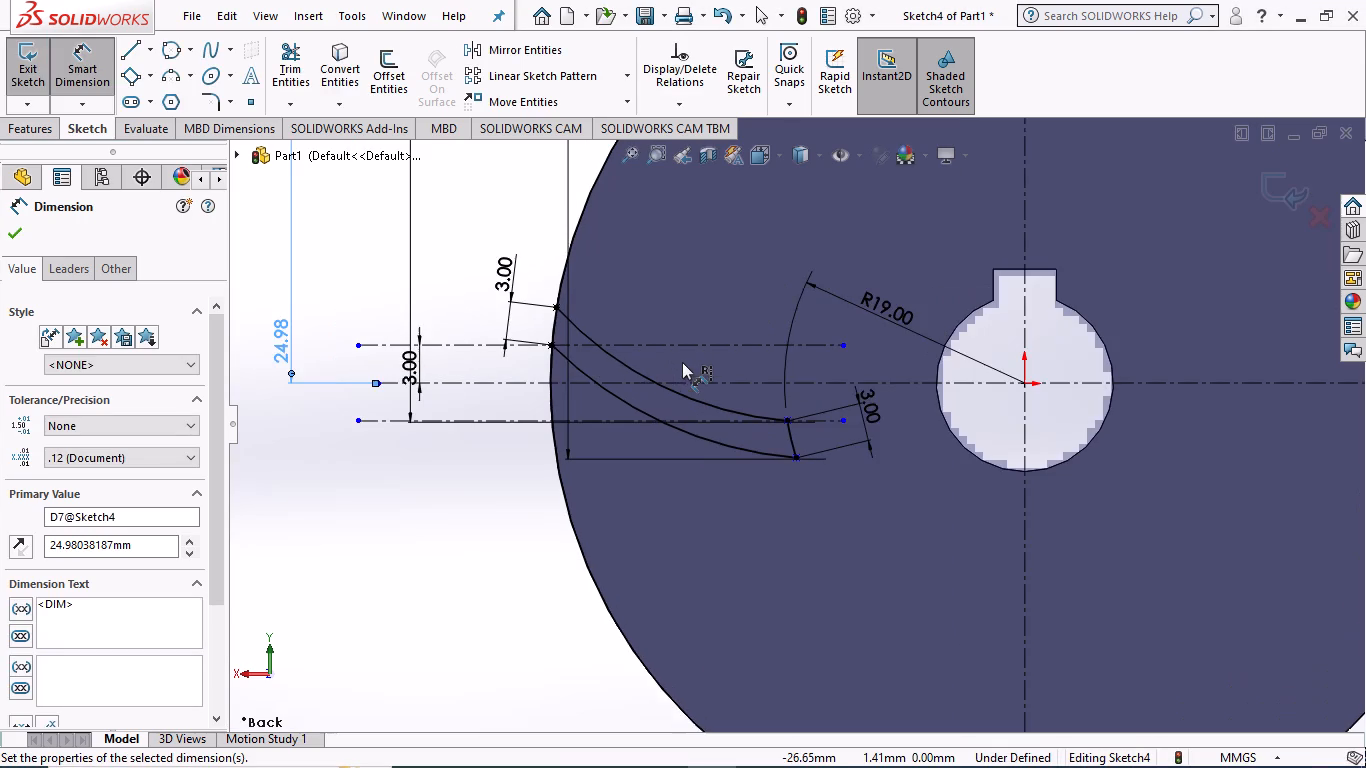
{"action": "scroll", "coordinate": [682, 362], "scroll_direction": "down", "scroll_amount": 2}
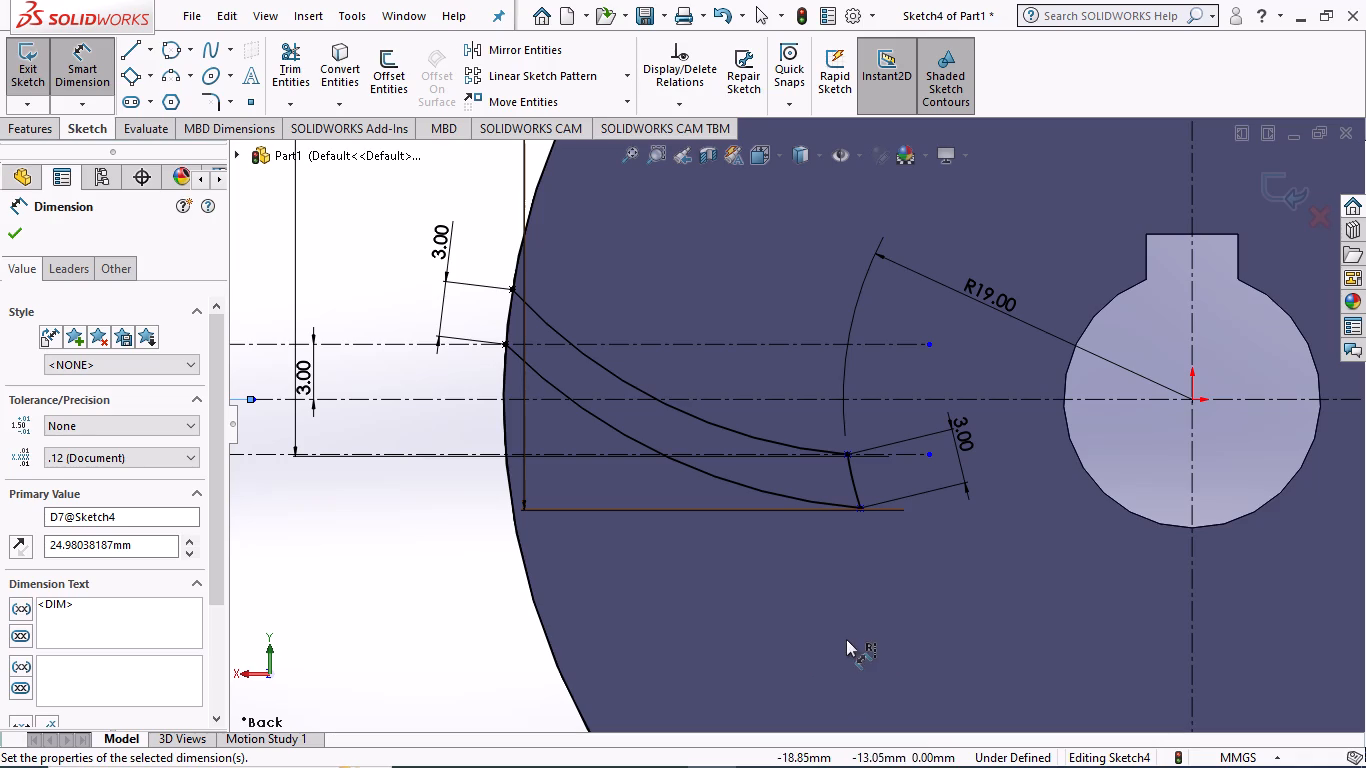
{"action": "scroll", "coordinate": [844, 625], "scroll_direction": "up", "scroll_amount": 4}
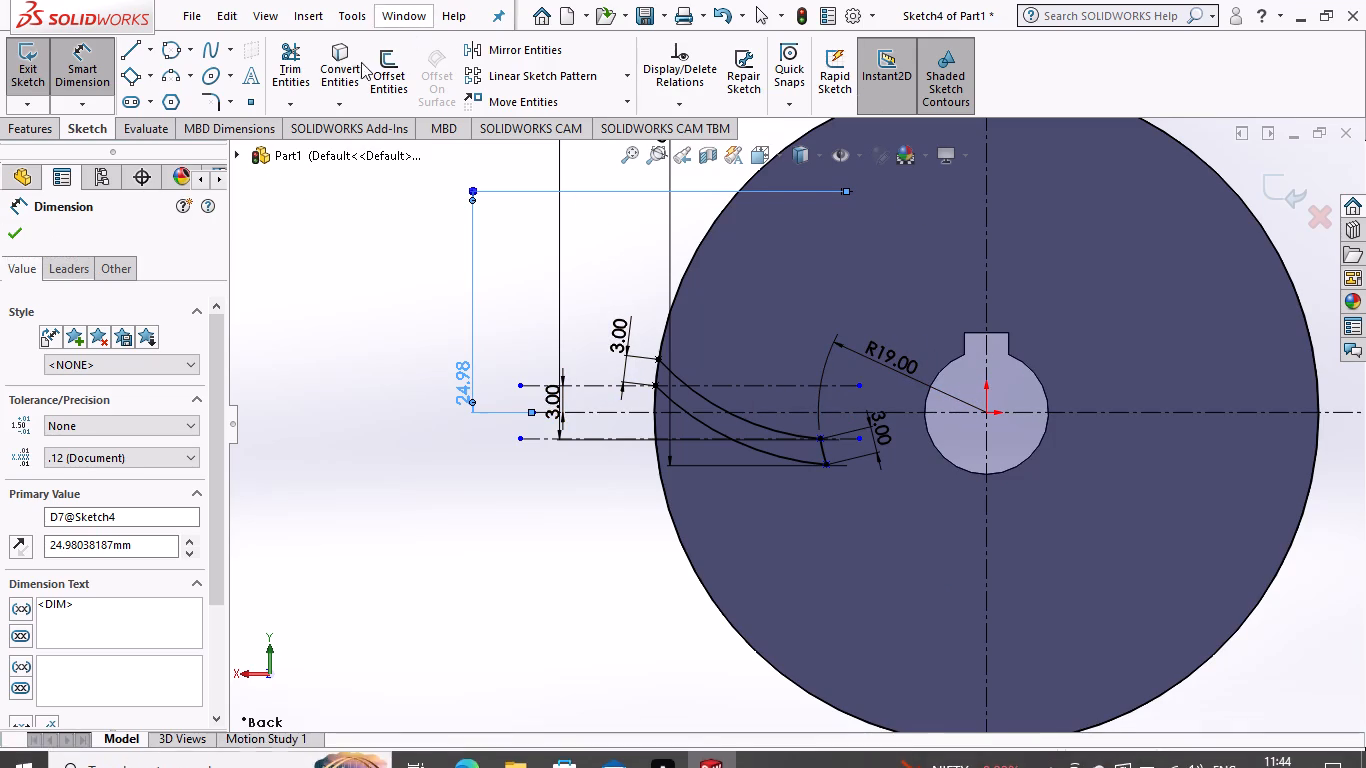
{"action": "left_click", "coordinate": [14, 232]}
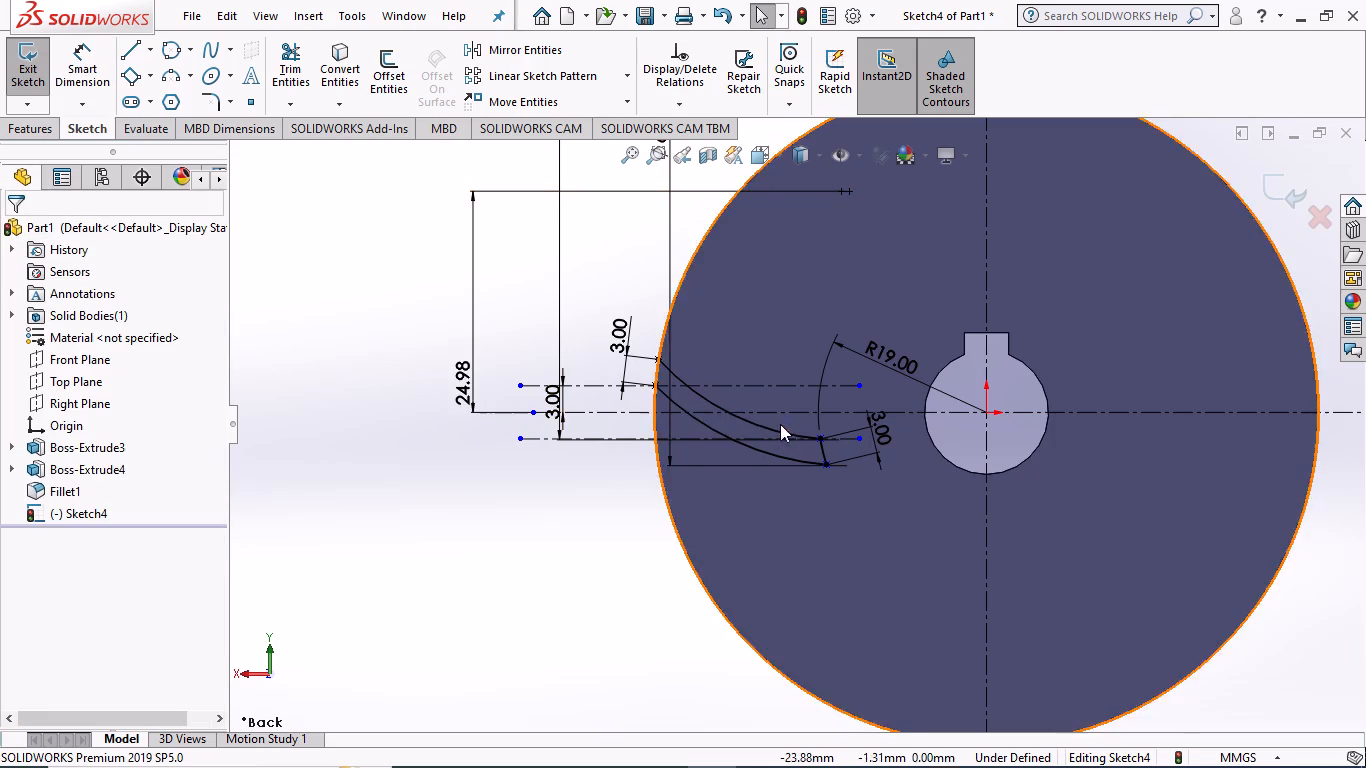
Examine the curved profile's arcs, endpoints and dimensions for geometry that is still under defined.
{"action": "scroll", "coordinate": [781, 424], "scroll_direction": "down", "scroll_amount": 2}
{"action": "scroll", "coordinate": [876, 444], "scroll_direction": "down", "scroll_amount": 5}
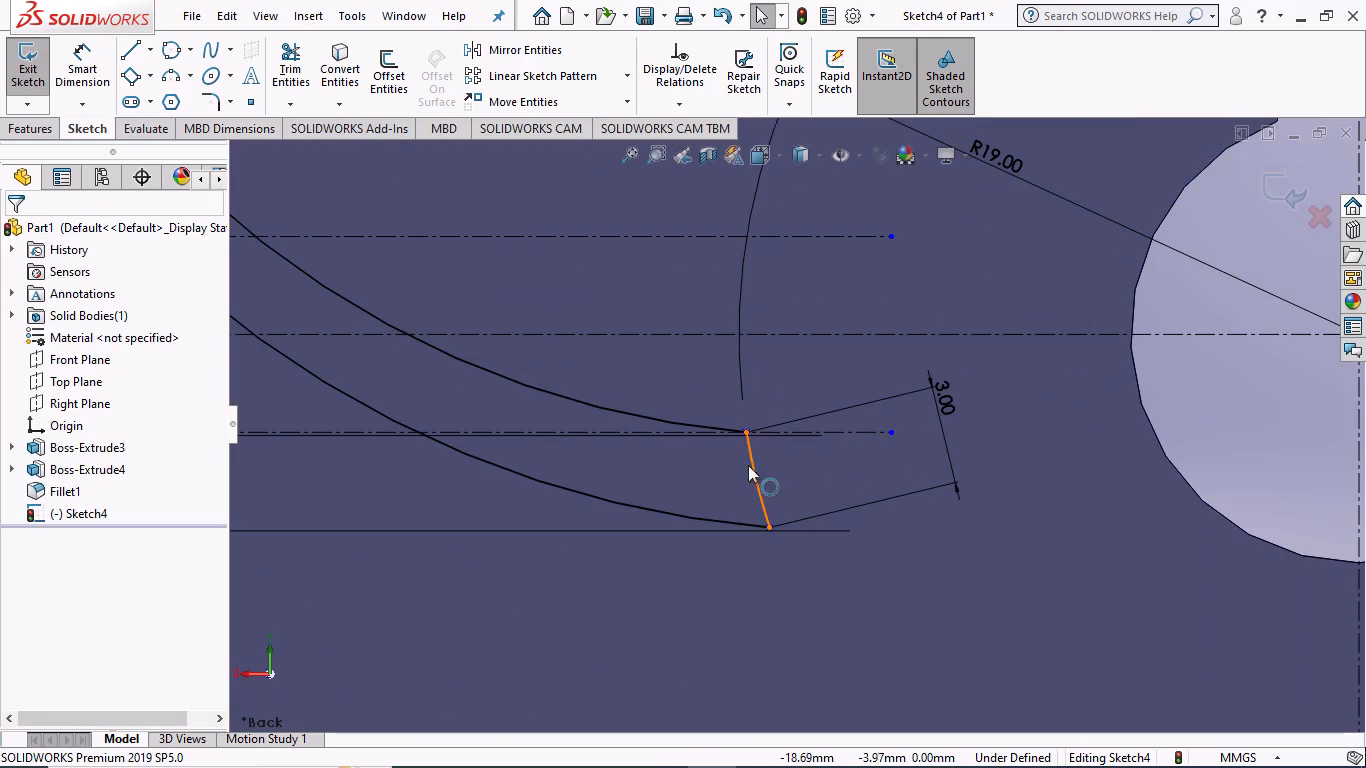
{"action": "scroll", "coordinate": [1058, 509], "scroll_direction": "up", "scroll_amount": 2}
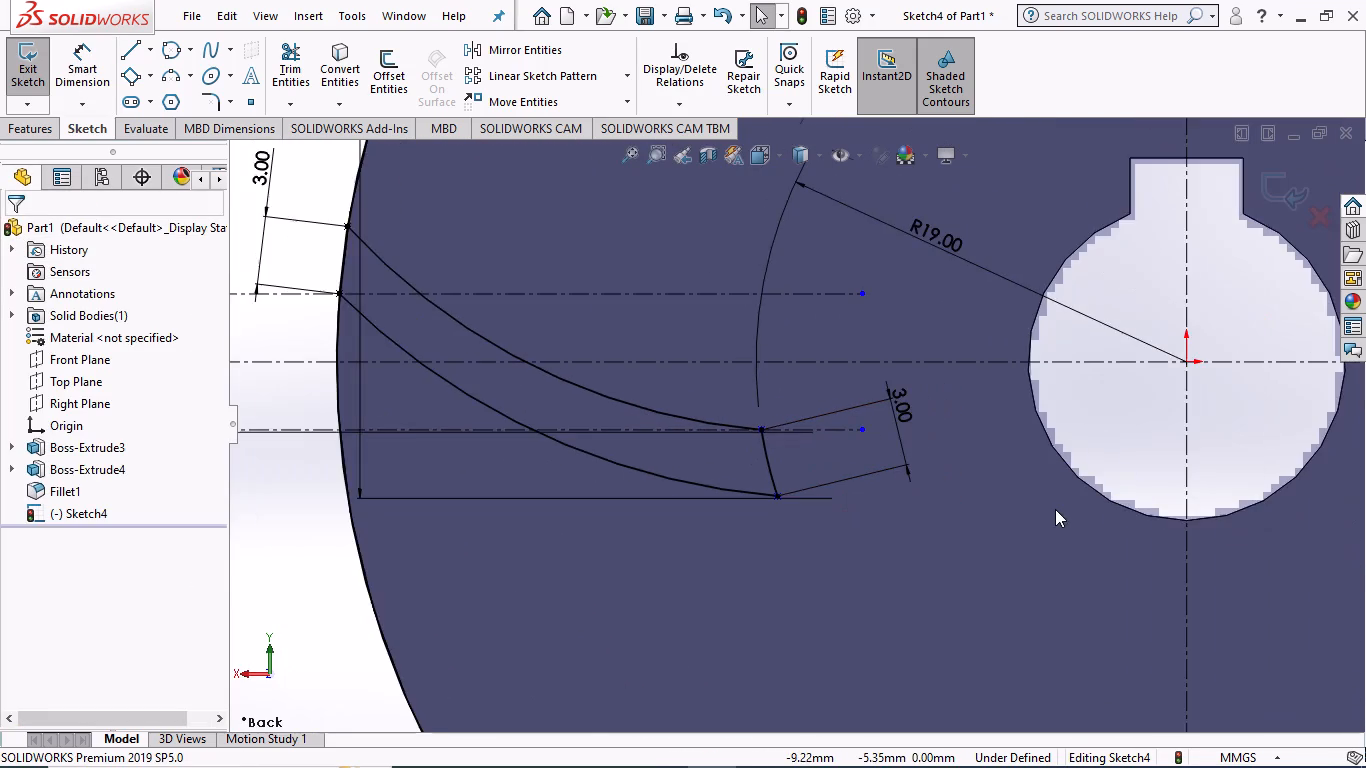
{"action": "scroll", "coordinate": [1044, 501], "scroll_direction": "up", "scroll_amount": 2}
{"action": "scroll", "coordinate": [948, 463], "scroll_direction": "up", "scroll_amount": 1}
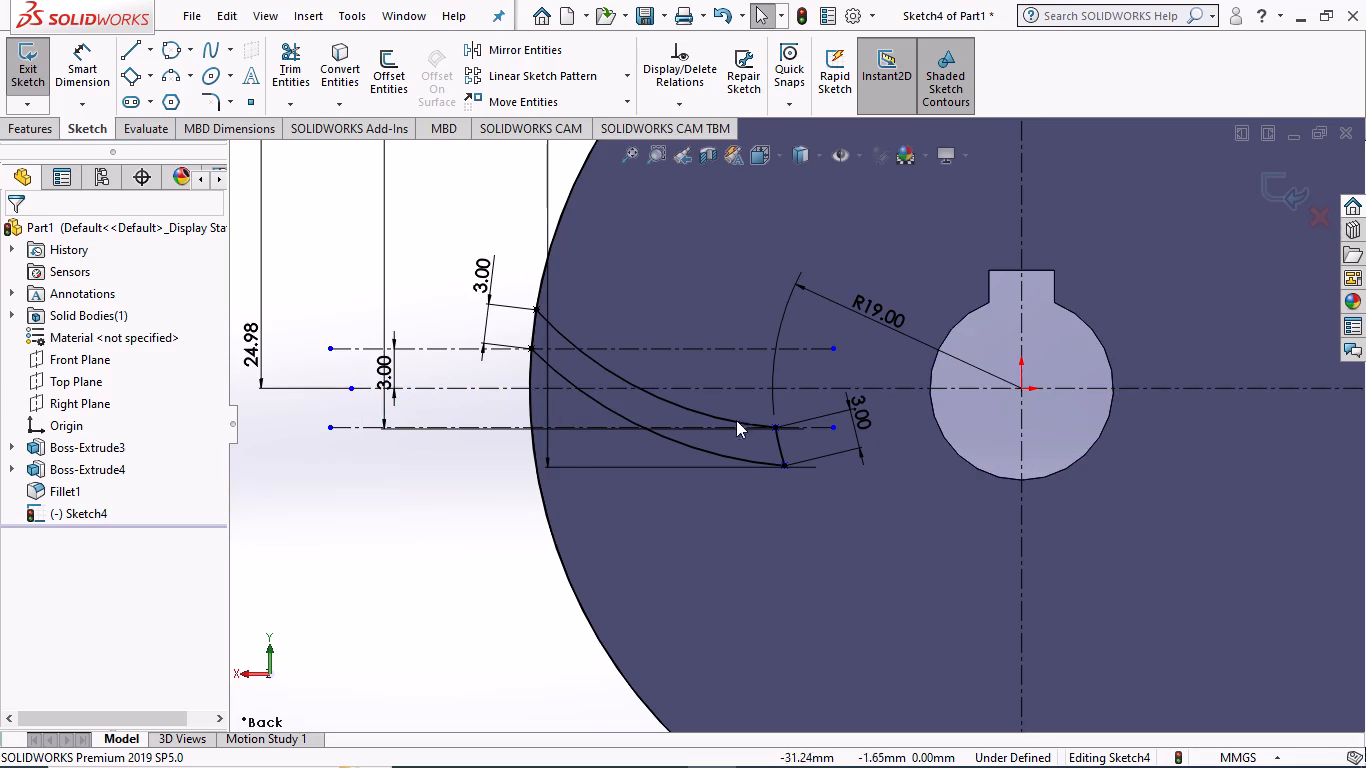
{"action": "scroll", "coordinate": [891, 403], "scroll_direction": "up", "scroll_amount": 8}
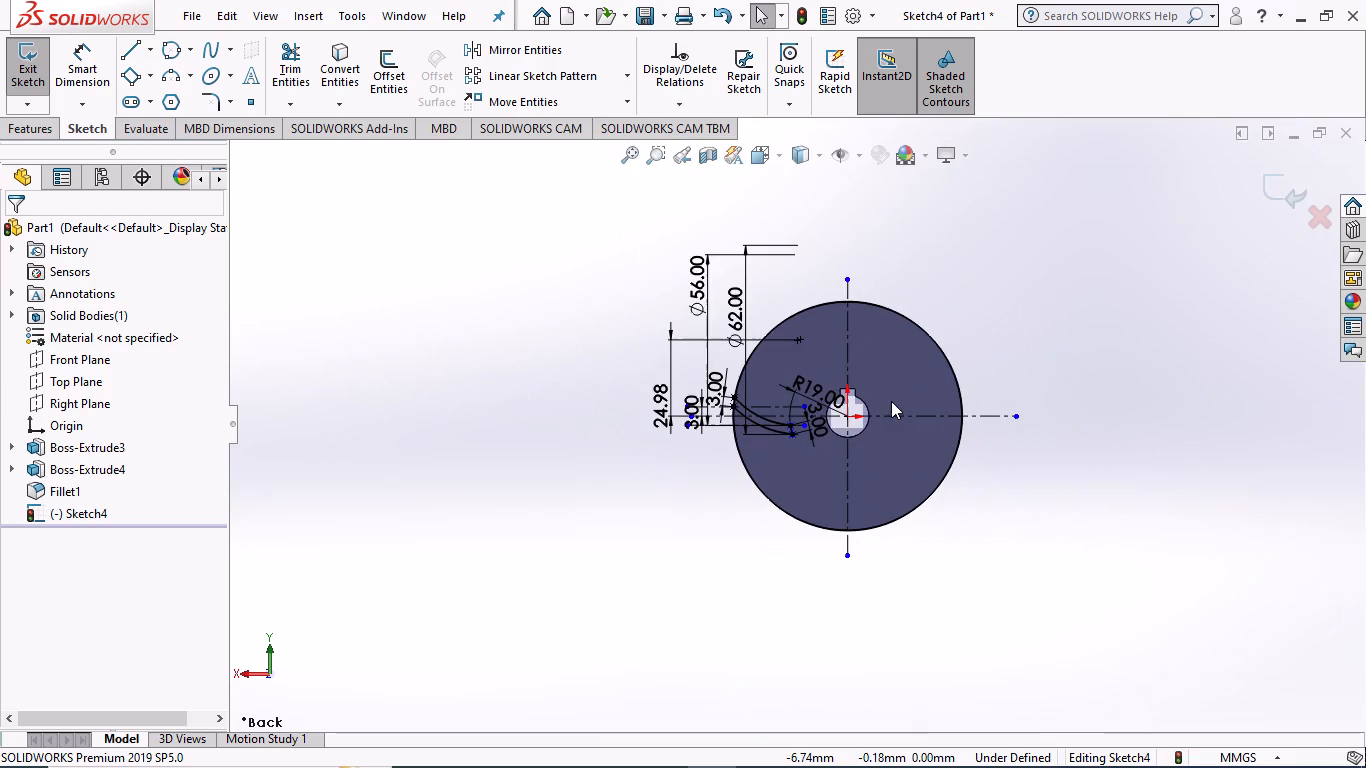
{"action": "scroll", "coordinate": [829, 347], "scroll_direction": "down", "scroll_amount": 4}
{"action": "scroll", "coordinate": [647, 500], "scroll_direction": "down", "scroll_amount": 2}
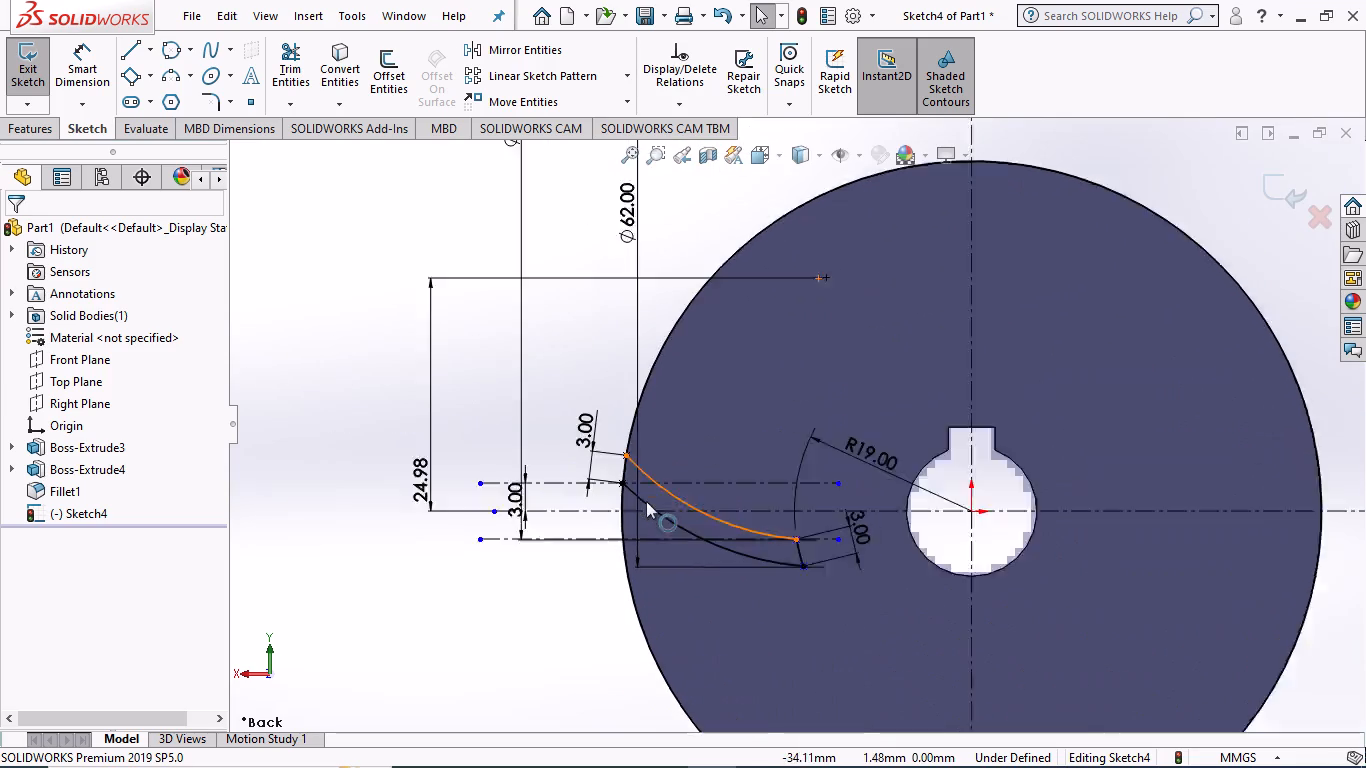
{"action": "scroll", "coordinate": [646, 501], "scroll_direction": "down", "scroll_amount": 2}
{"action": "scroll", "coordinate": [802, 519], "scroll_direction": "down", "scroll_amount": 6}
{"action": "scroll", "coordinate": [810, 515], "scroll_direction": "up", "scroll_amount": 4}
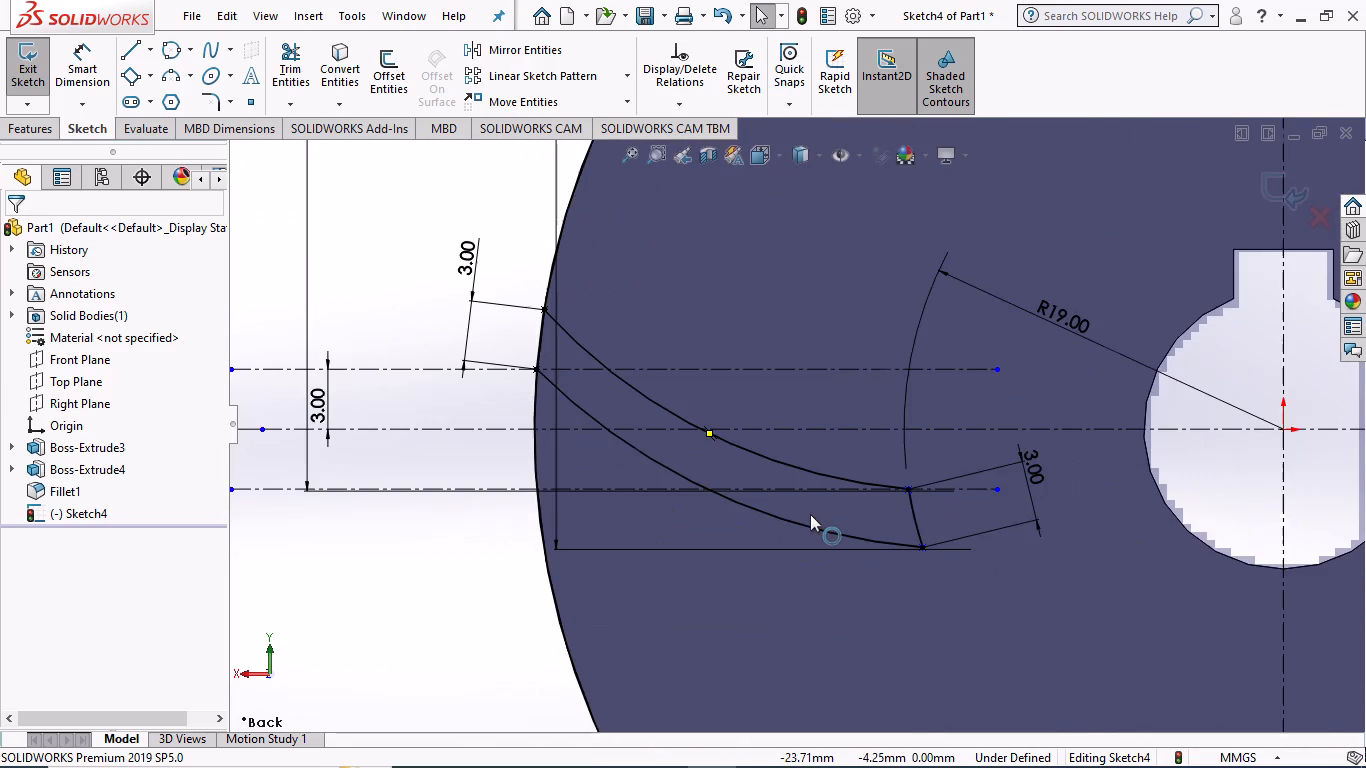
{"action": "scroll", "coordinate": [810, 514], "scroll_direction": "up", "scroll_amount": 2}
{"action": "scroll", "coordinate": [810, 514], "scroll_direction": "down", "scroll_amount": 2}
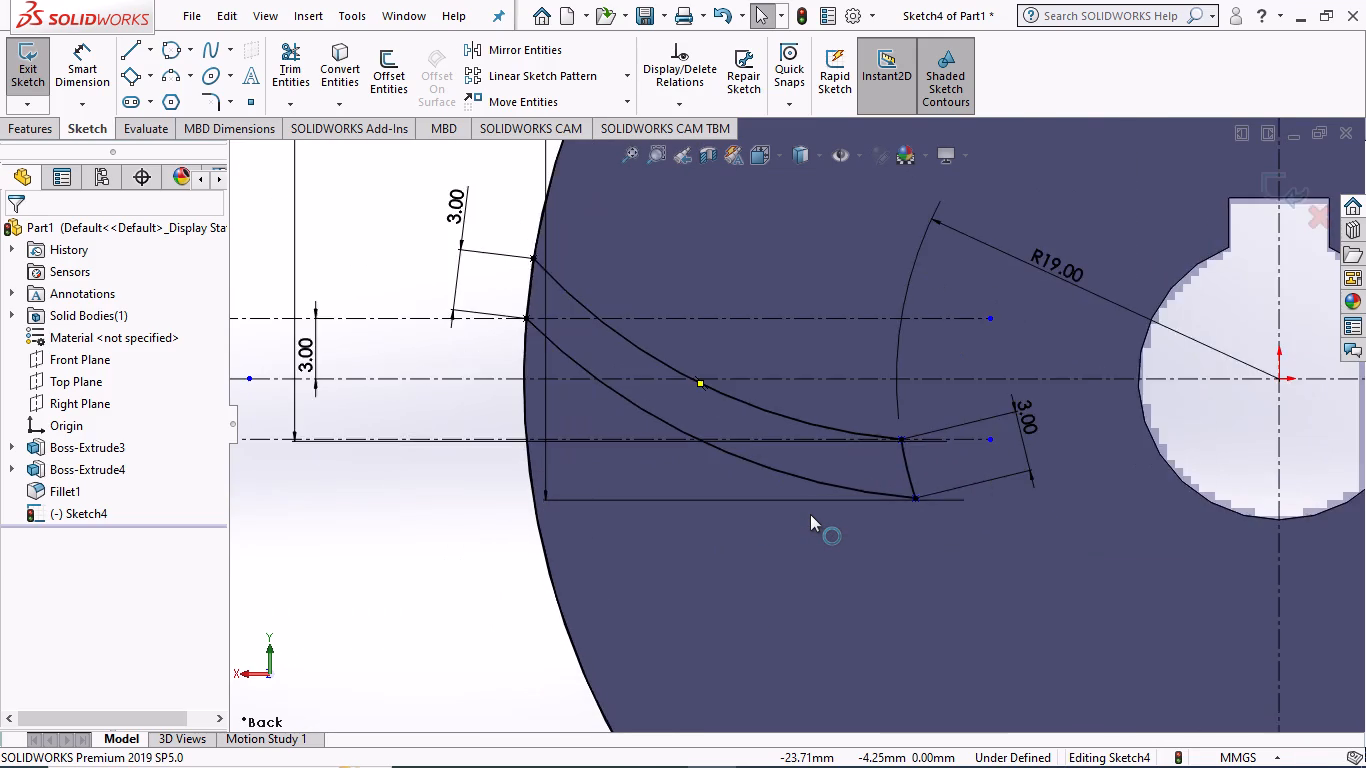
{"action": "scroll", "coordinate": [810, 514], "scroll_direction": "down", "scroll_amount": 2}
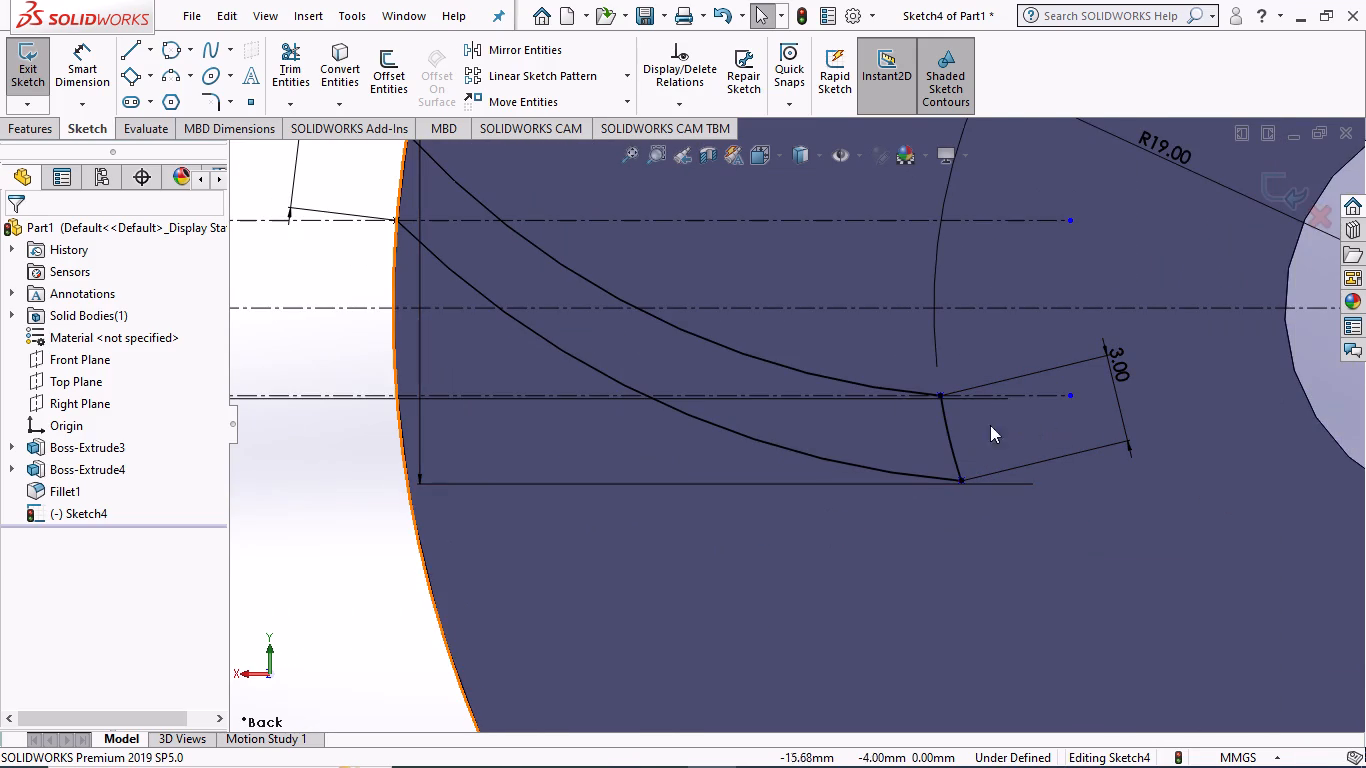
Dimension the vertical distance from the disc's horizontal centerline to the inner endpoint of the upper curved arc, keeping the proposed value.
{"action": "left_click", "coordinate": [82, 69]}
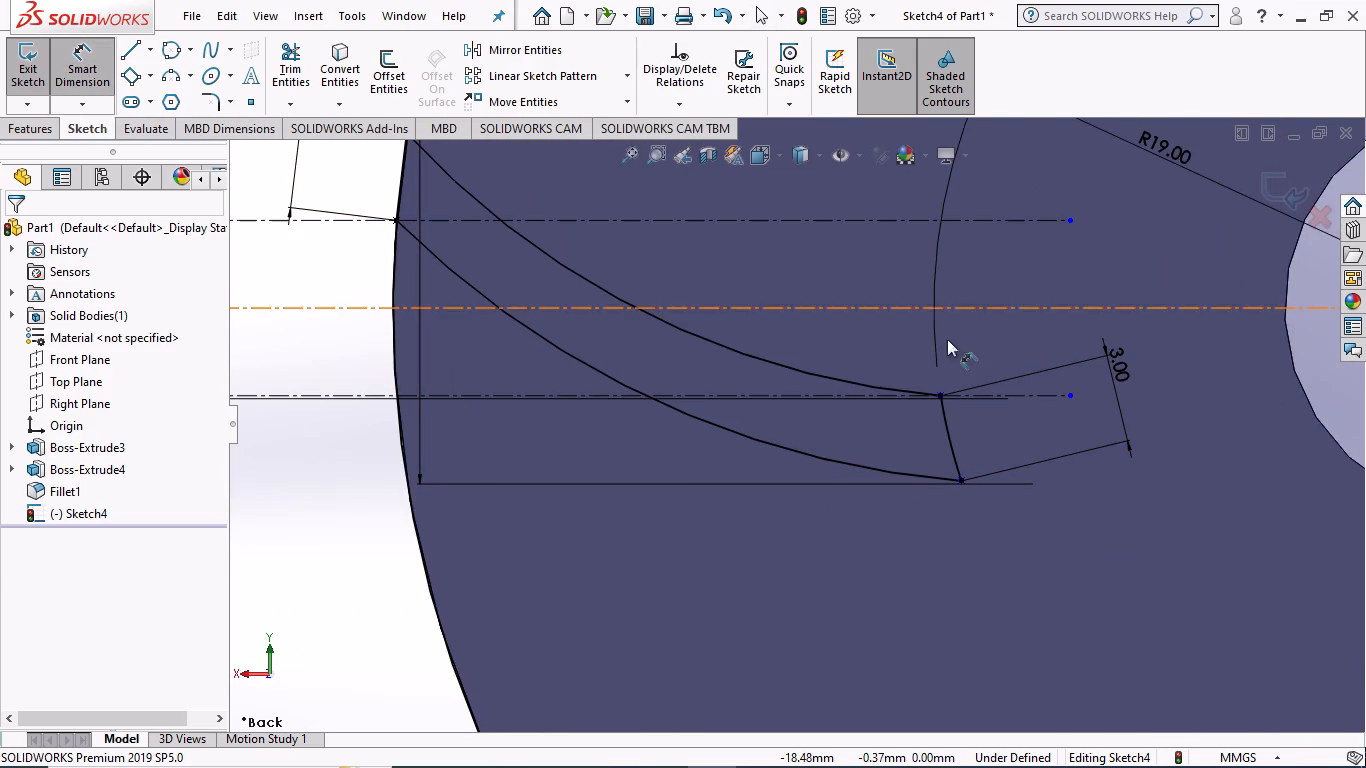
{"action": "left_click", "coordinate": [939, 390]}
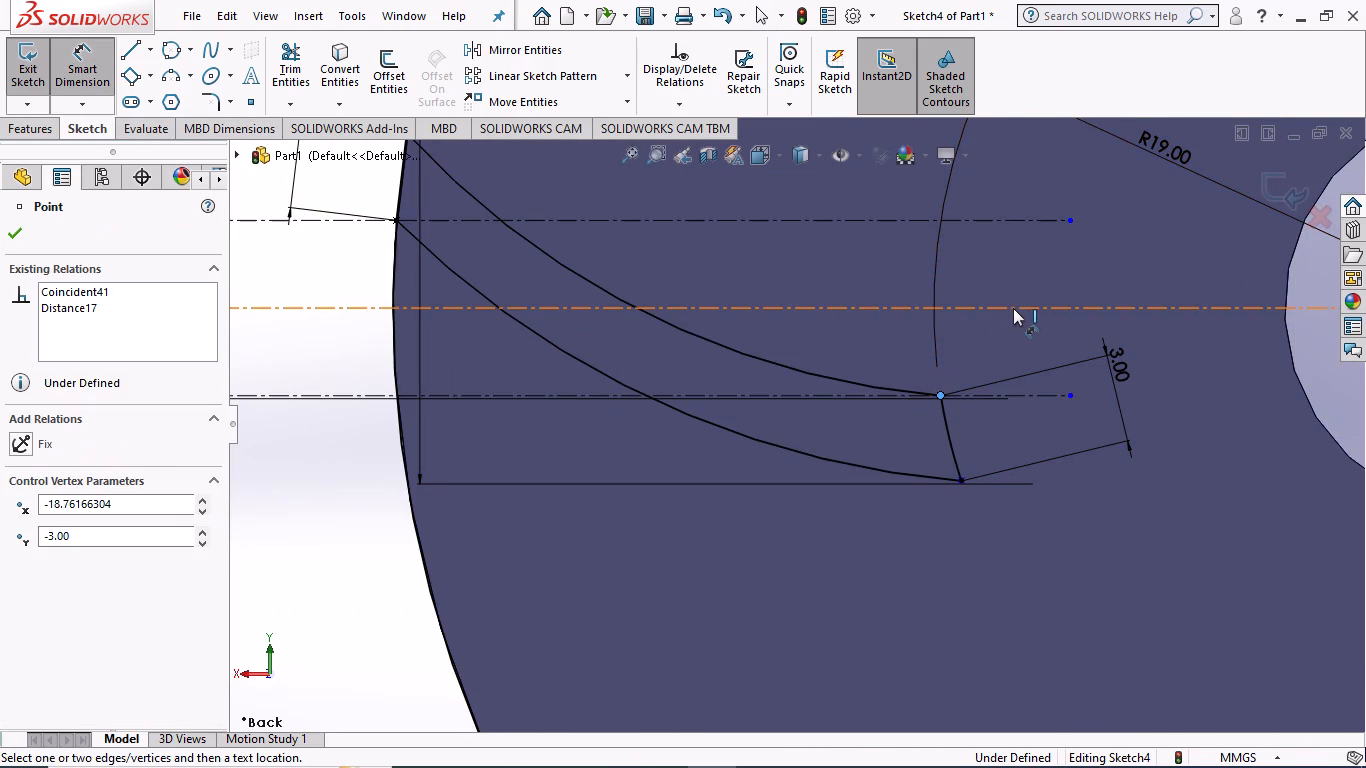
{"action": "left_click", "coordinate": [1013, 307]}
{"action": "left_click", "coordinate": [853, 327]}
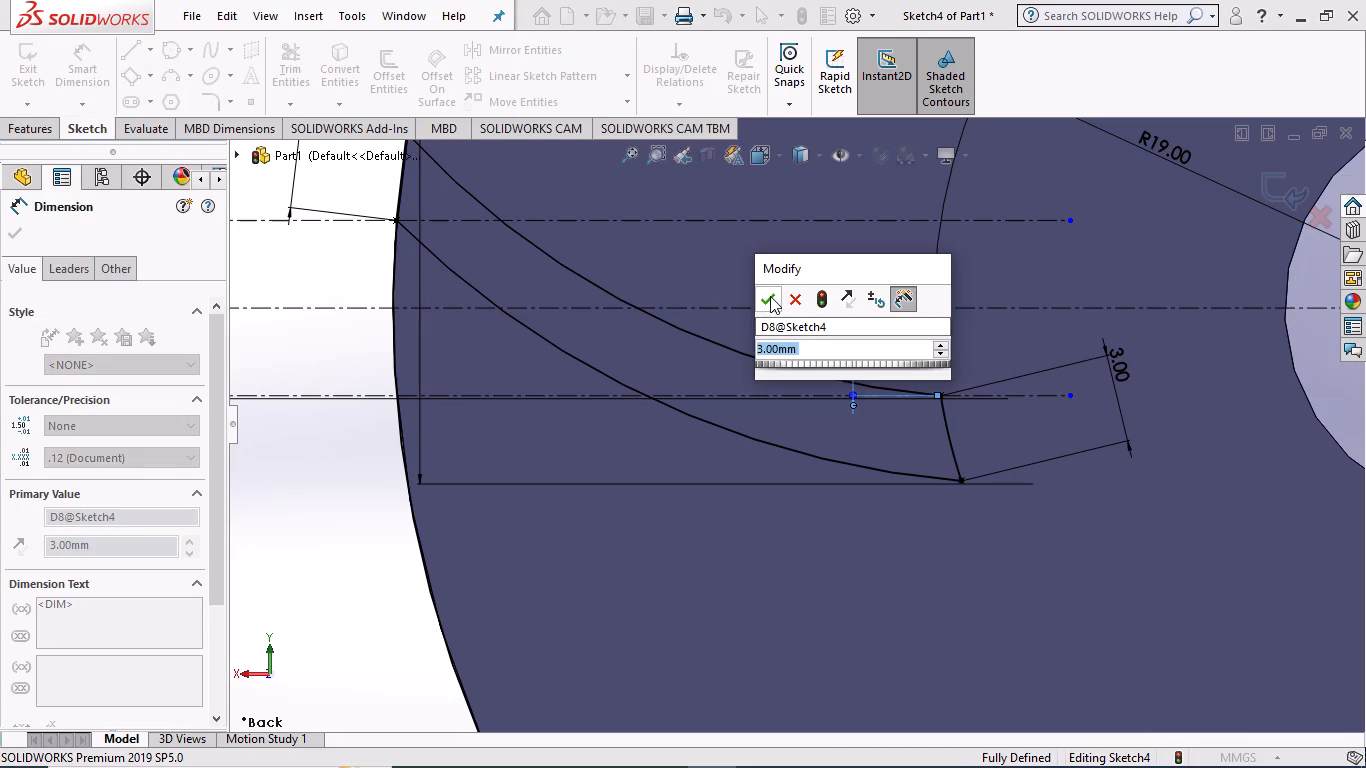
{"action": "left_click", "coordinate": [770, 296]}
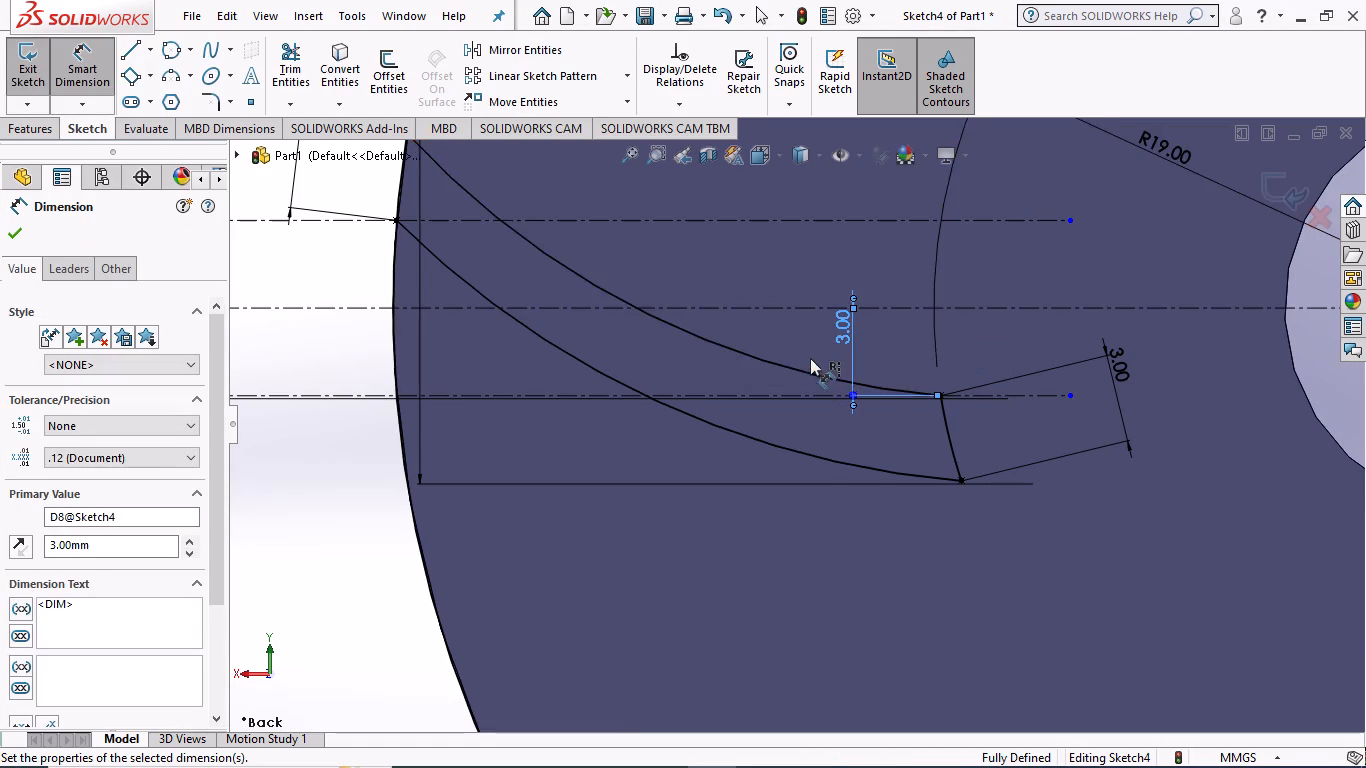
{"action": "scroll", "coordinate": [810, 354], "scroll_direction": "up", "scroll_amount": 2}
{"action": "left_click", "coordinate": [9, 236]}
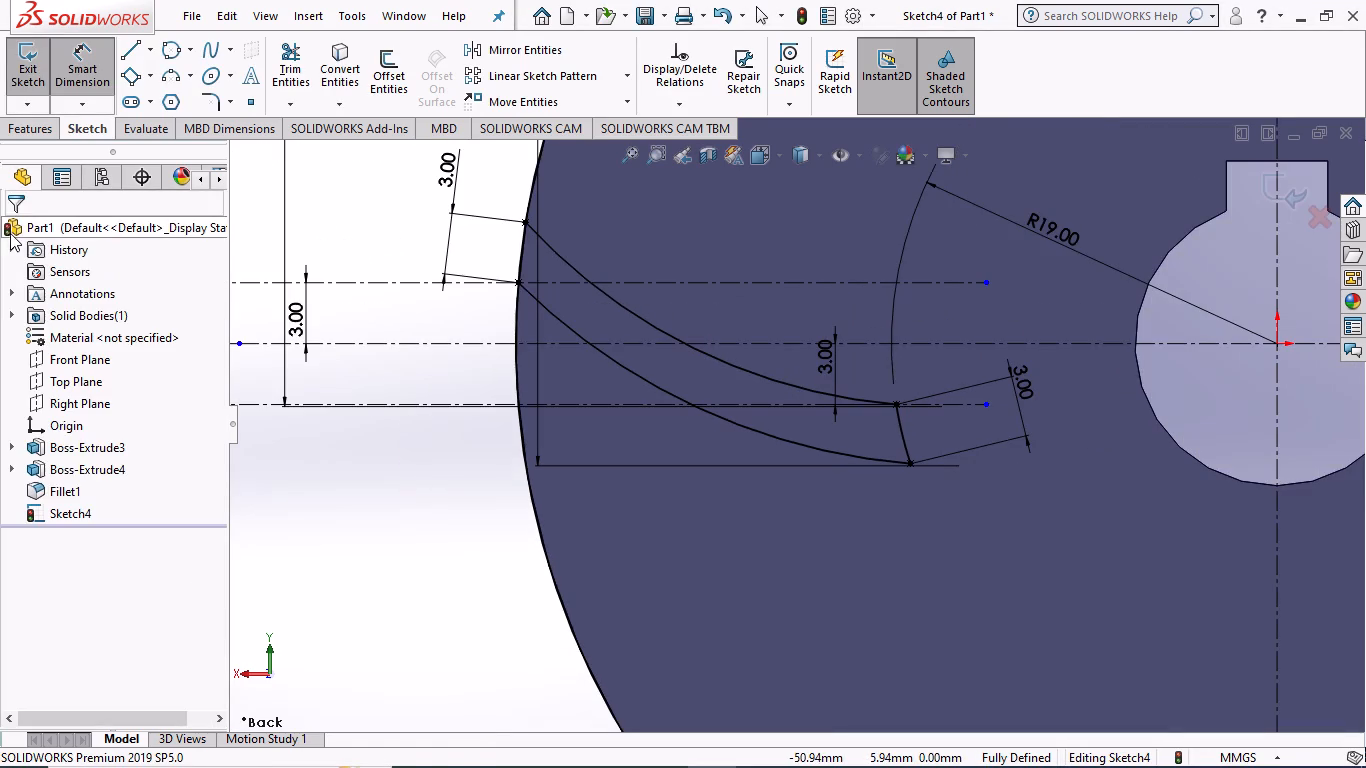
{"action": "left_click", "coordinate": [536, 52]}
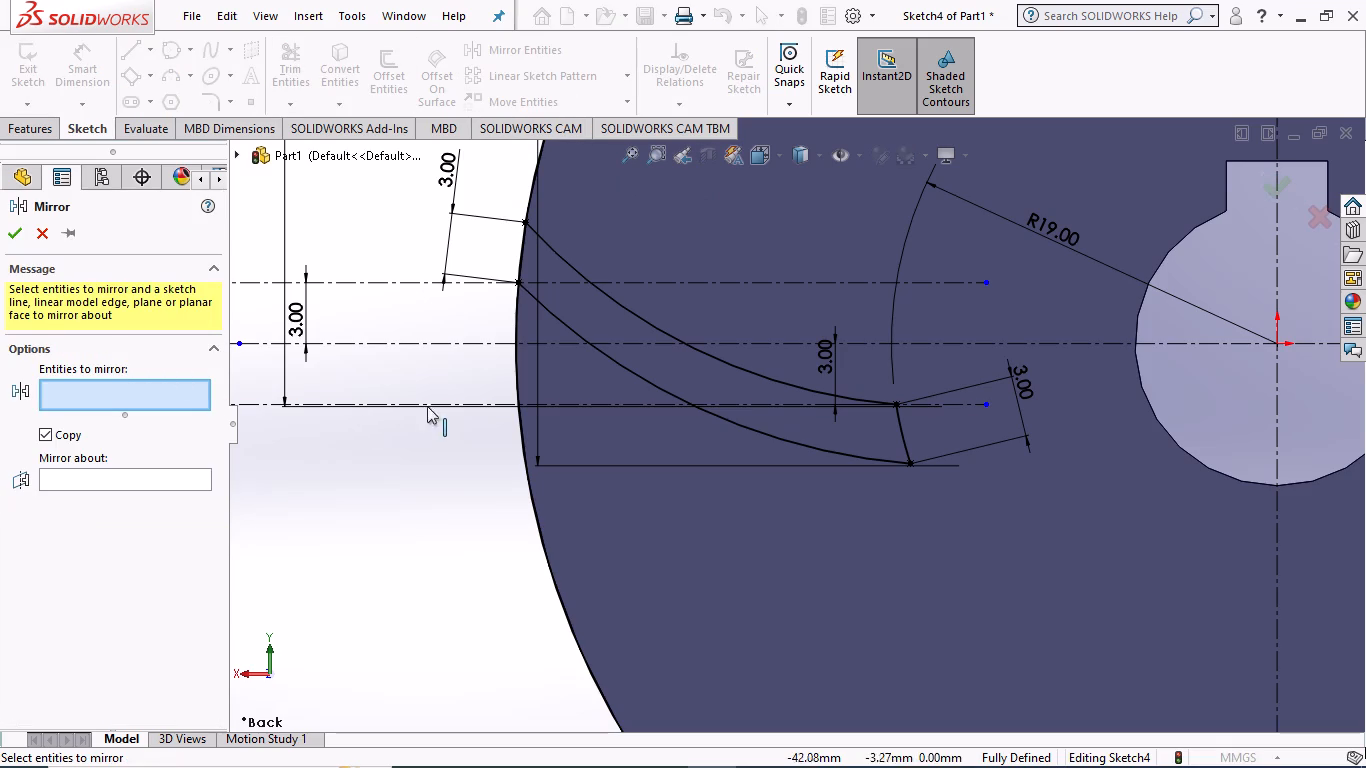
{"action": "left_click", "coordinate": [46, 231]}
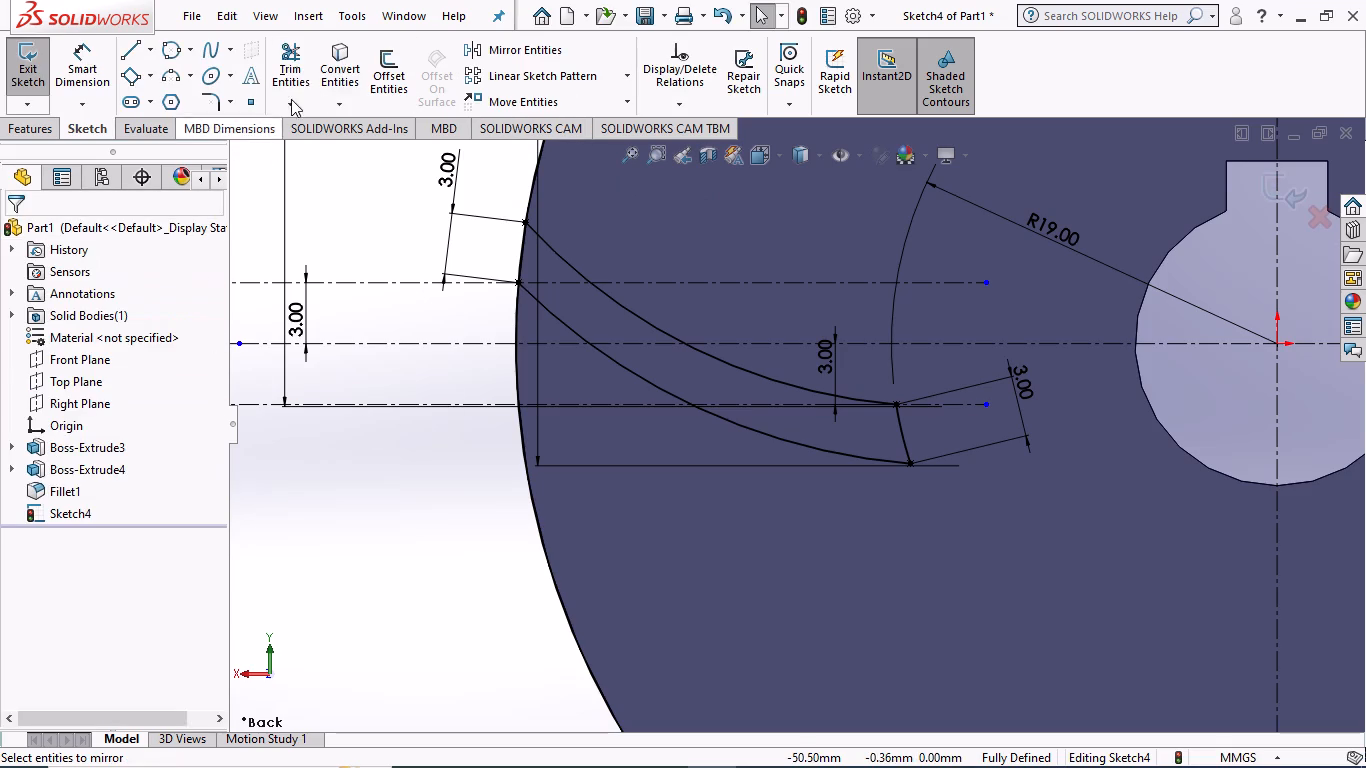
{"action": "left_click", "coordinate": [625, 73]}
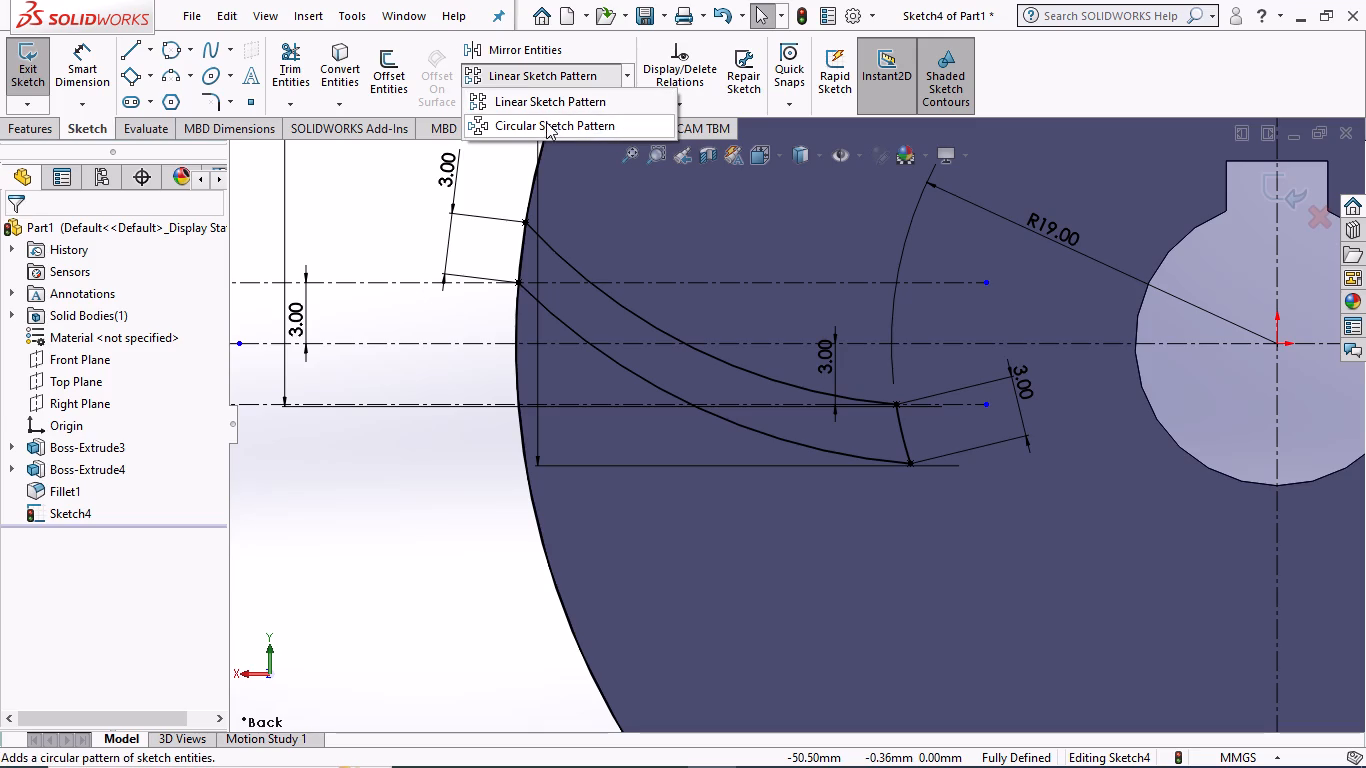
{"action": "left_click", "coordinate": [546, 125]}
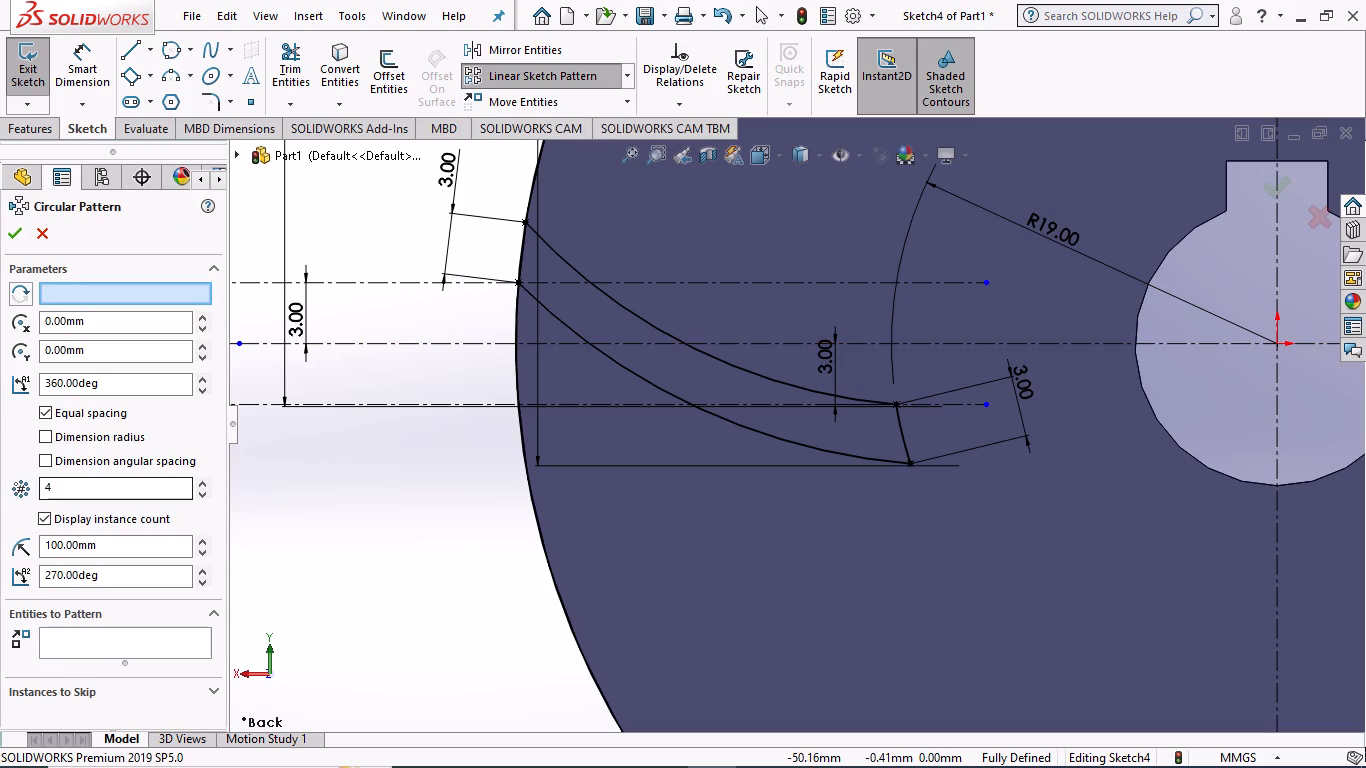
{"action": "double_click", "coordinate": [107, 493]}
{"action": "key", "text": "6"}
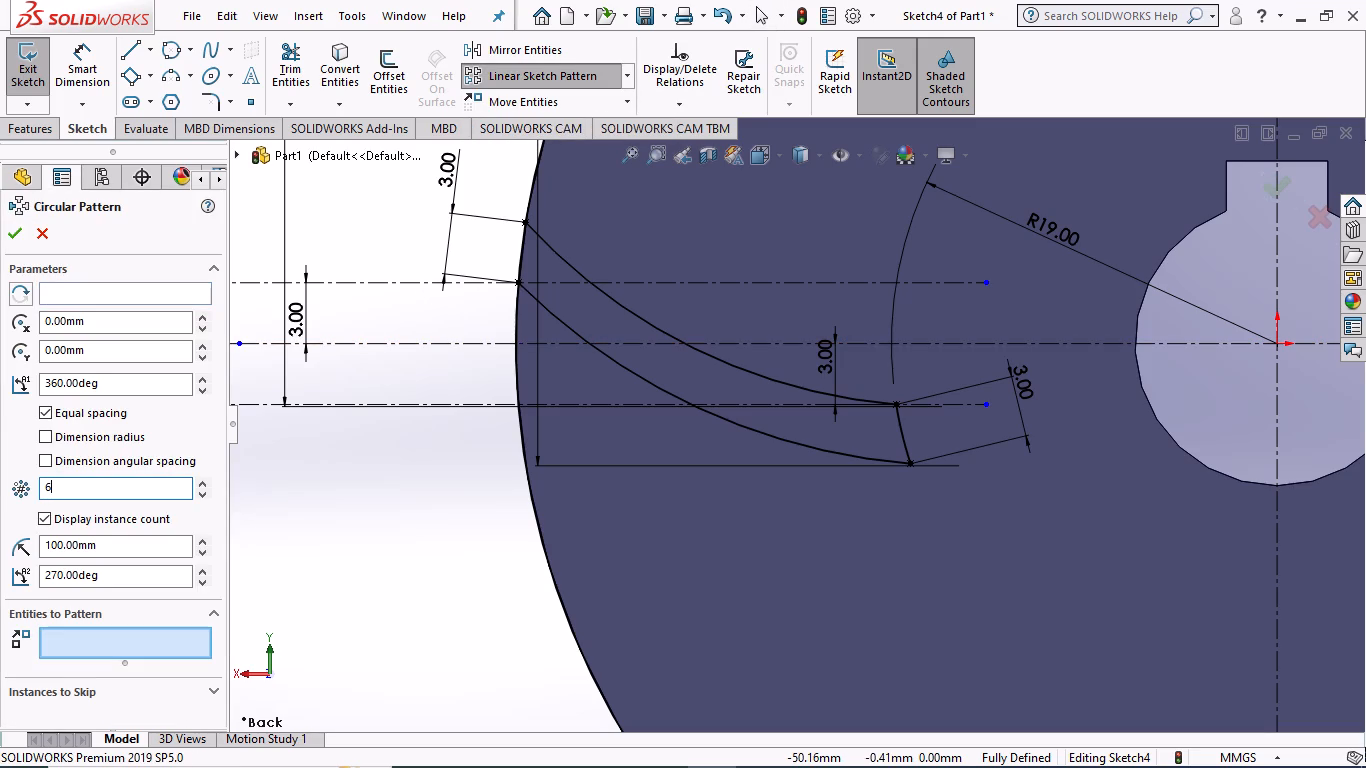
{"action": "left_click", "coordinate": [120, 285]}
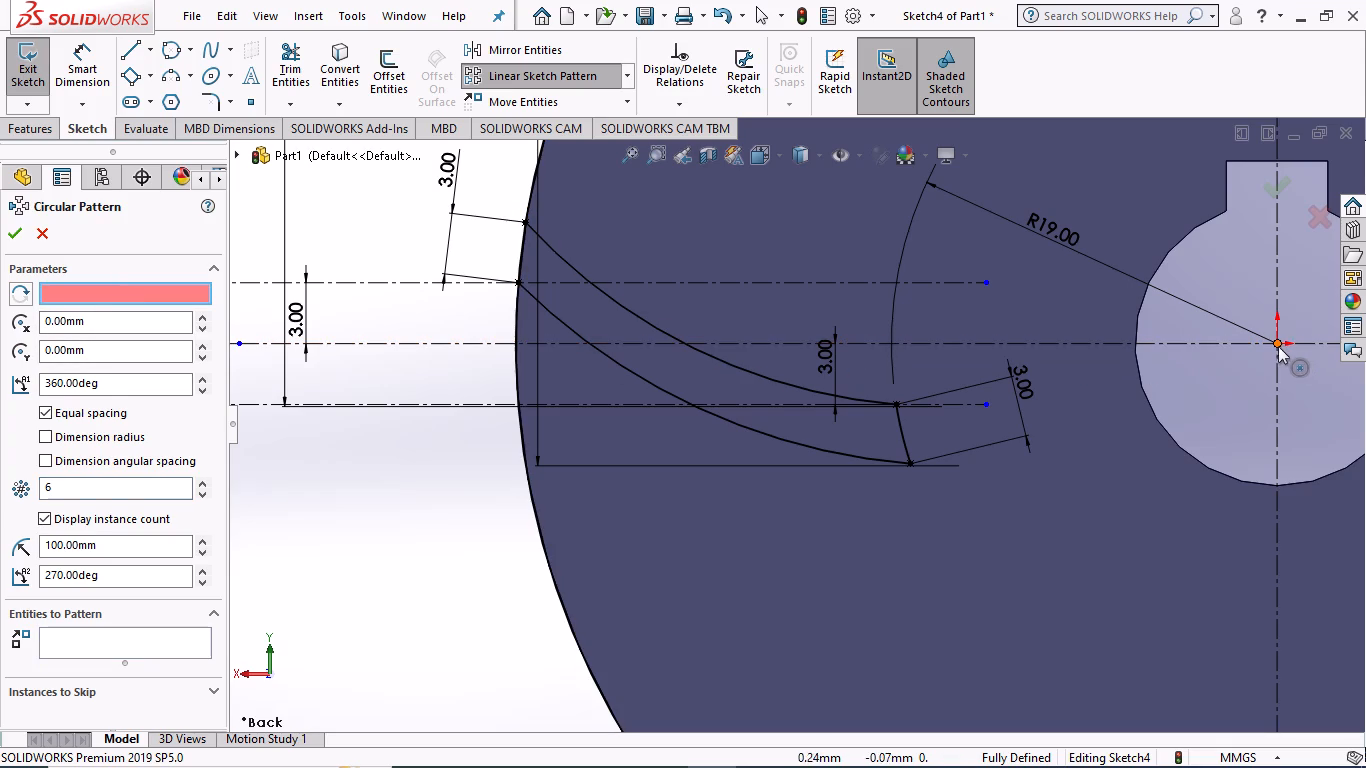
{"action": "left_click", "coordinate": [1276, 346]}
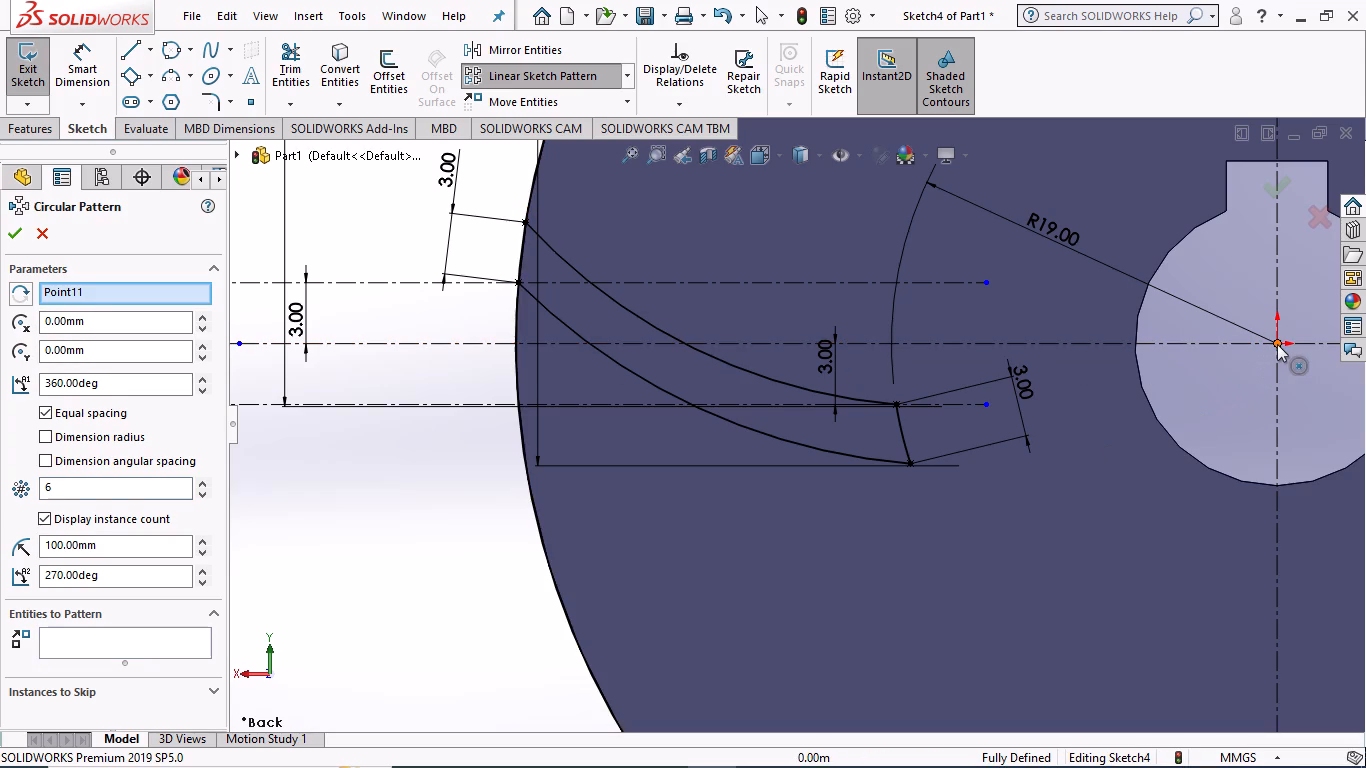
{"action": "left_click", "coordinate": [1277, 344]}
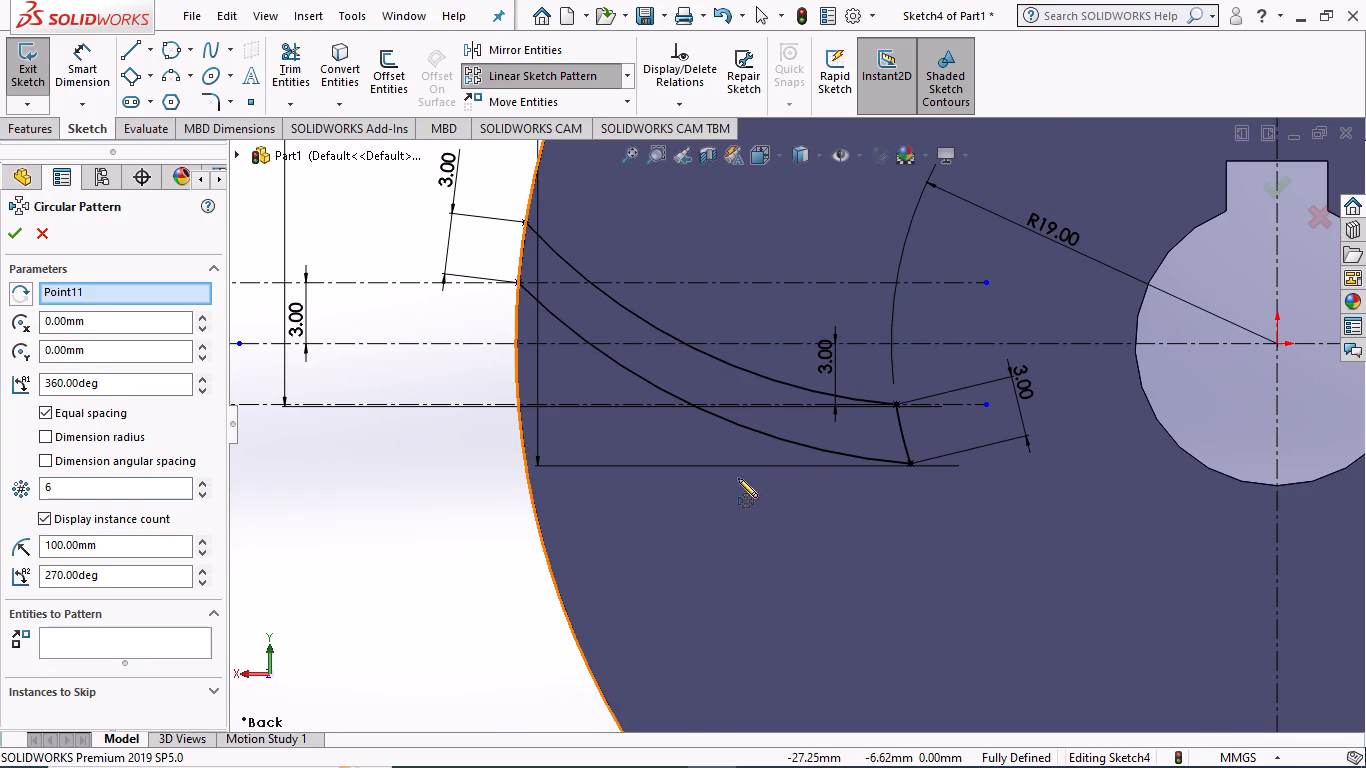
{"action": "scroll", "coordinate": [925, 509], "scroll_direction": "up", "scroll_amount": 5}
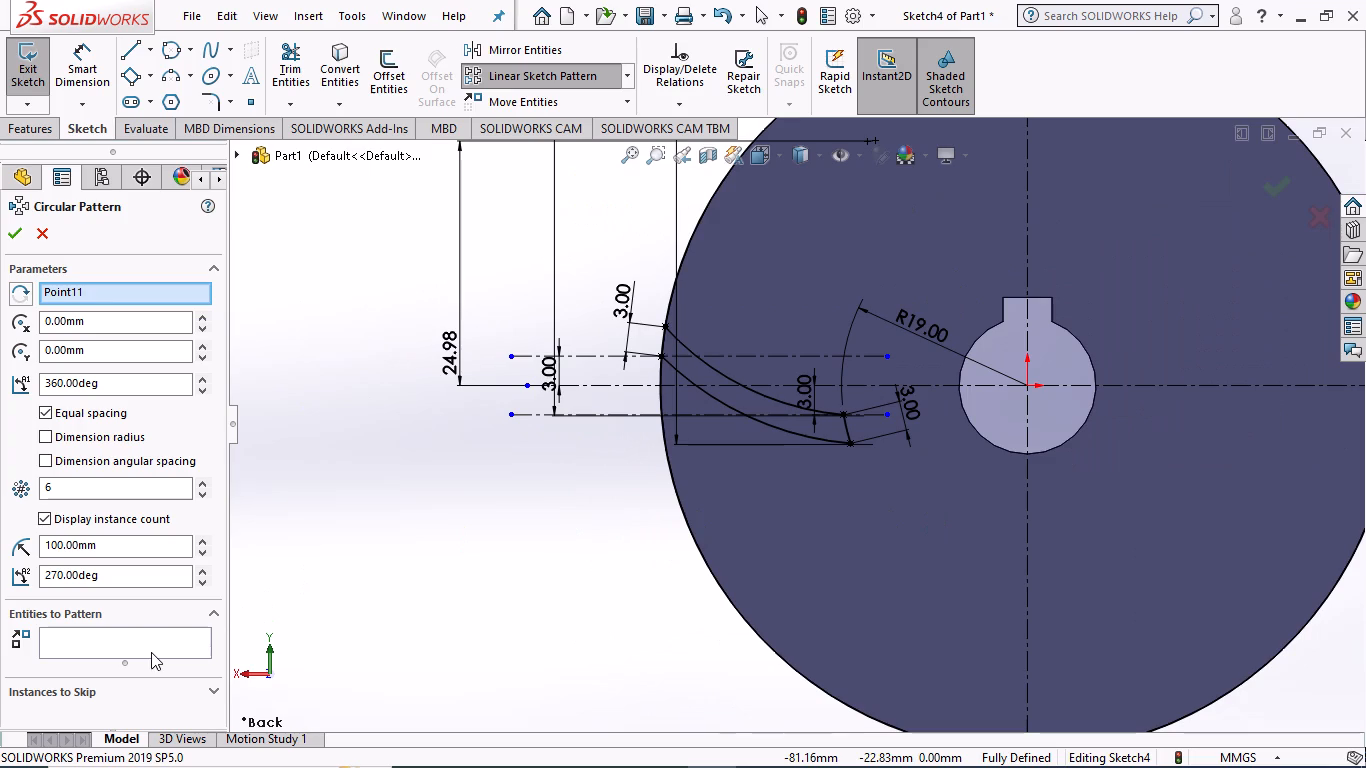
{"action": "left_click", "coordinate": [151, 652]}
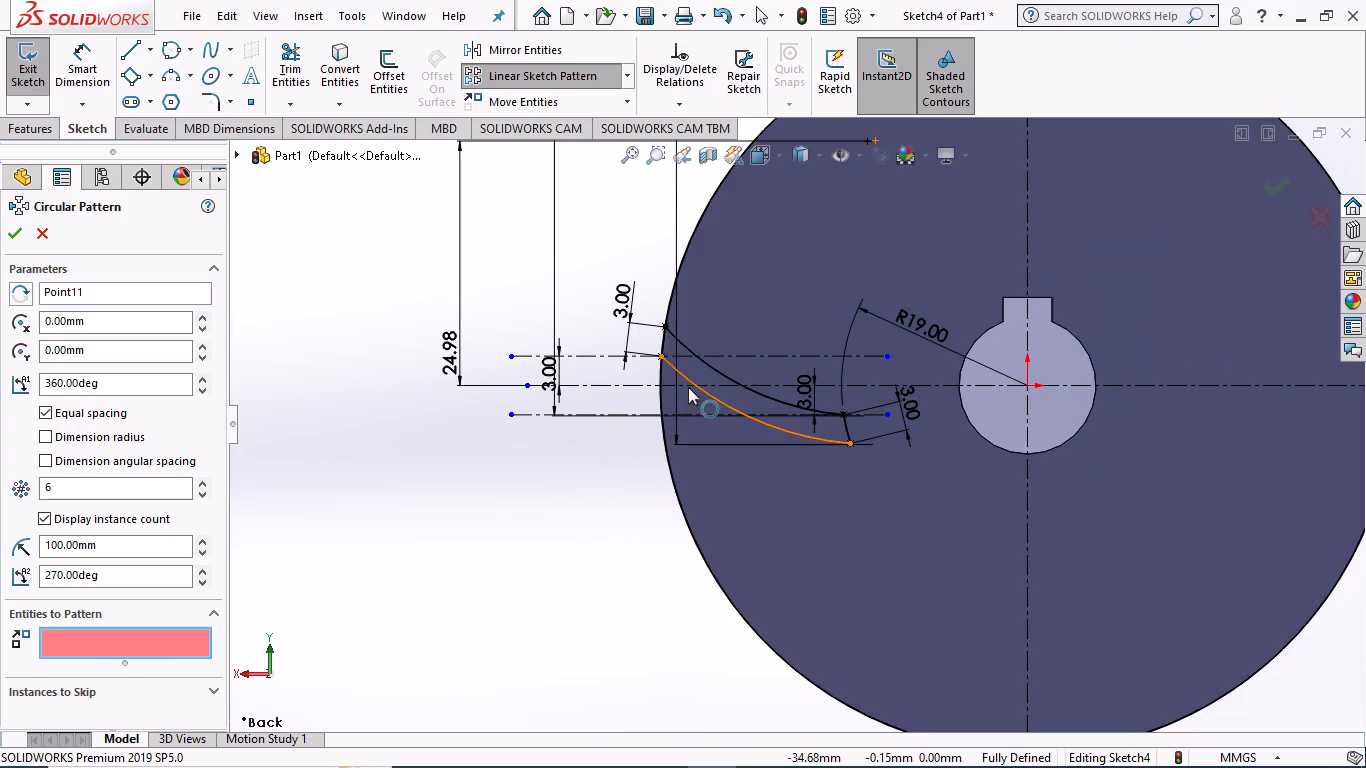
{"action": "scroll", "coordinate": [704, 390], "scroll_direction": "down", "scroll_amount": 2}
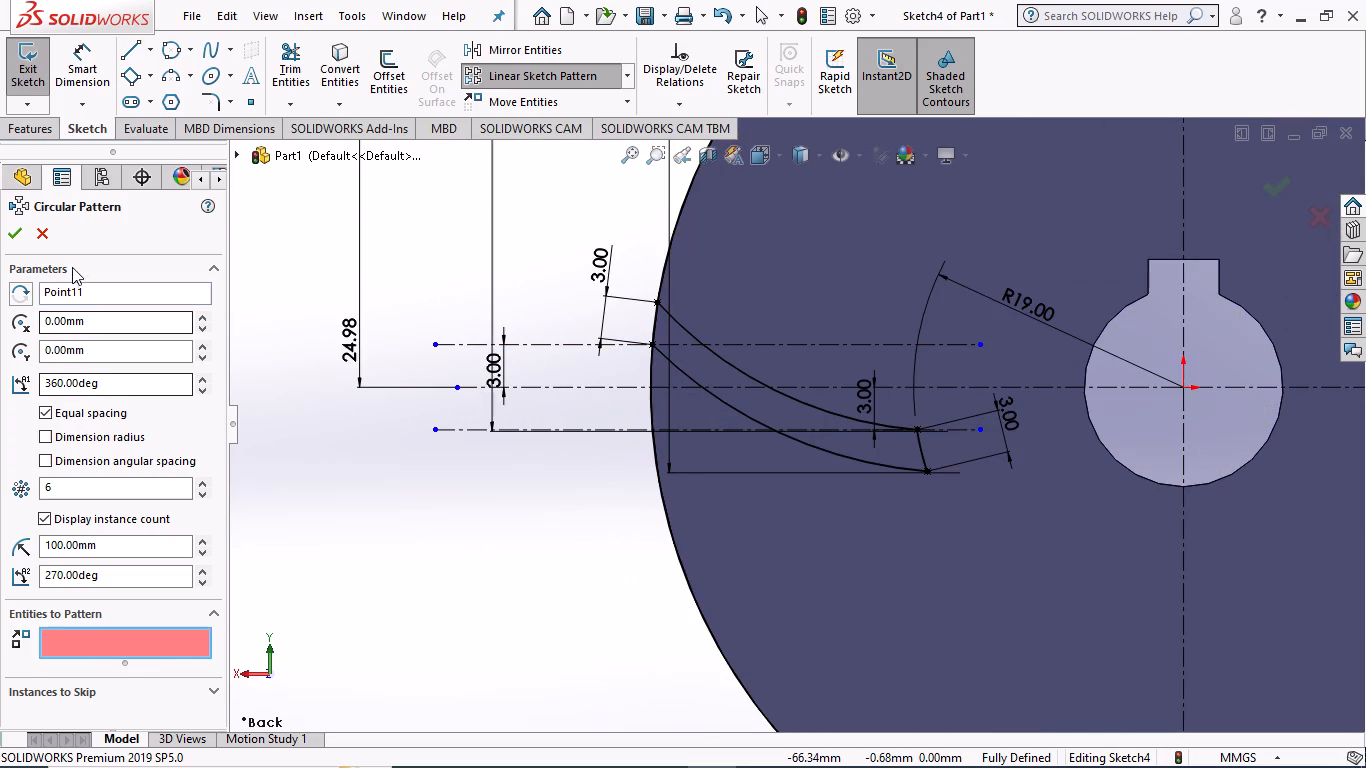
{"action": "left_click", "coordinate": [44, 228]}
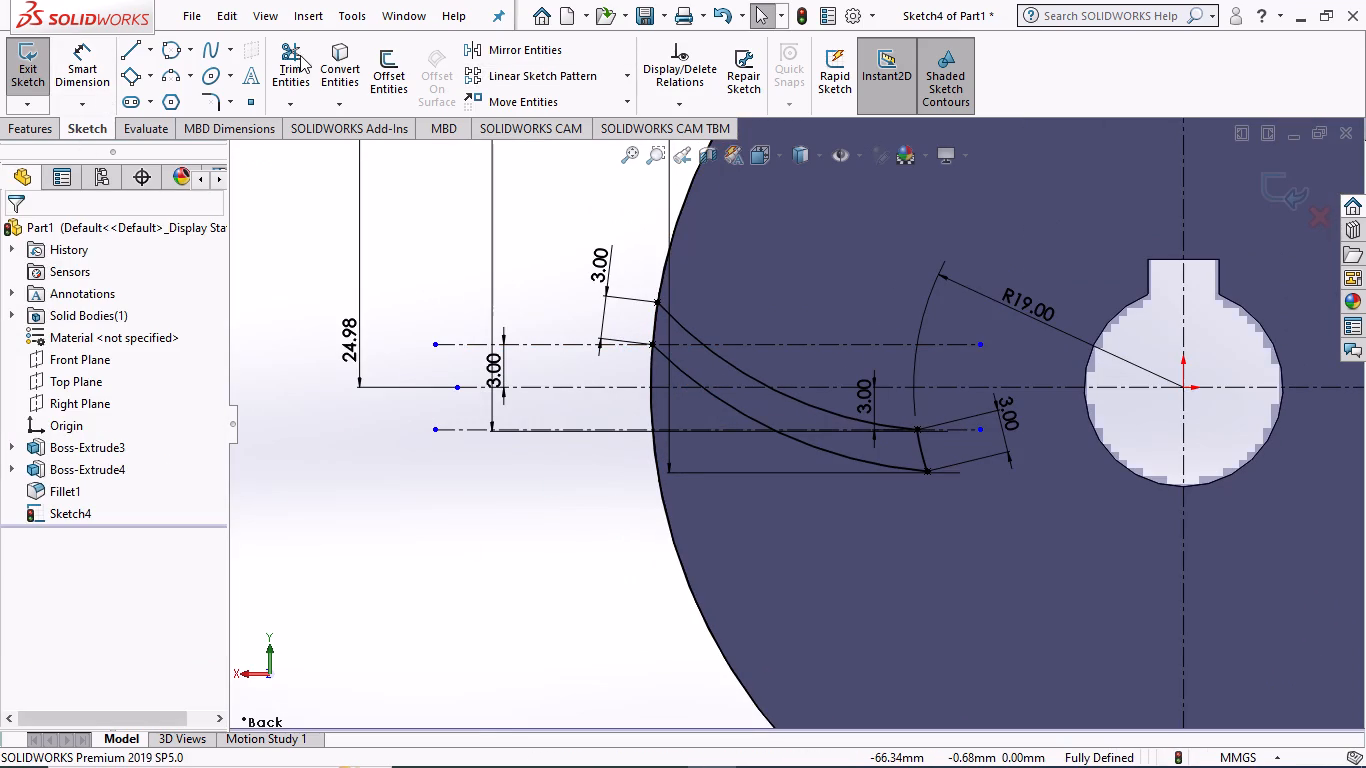
Trim away the sketched circle segments around the disc's rim to the closest intersections, keeping only the short arc that closes the curved profile.
{"action": "left_click", "coordinate": [291, 61]}
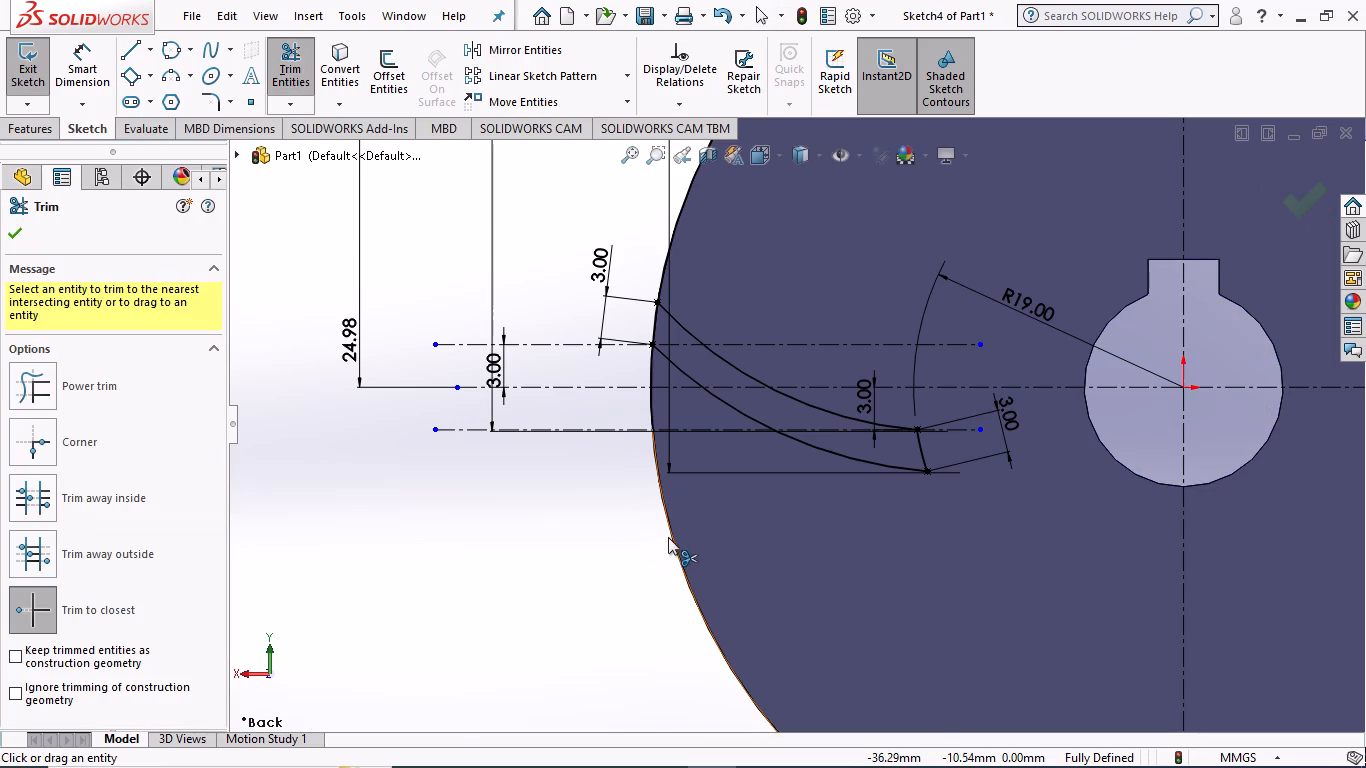
{"action": "left_click", "coordinate": [668, 536]}
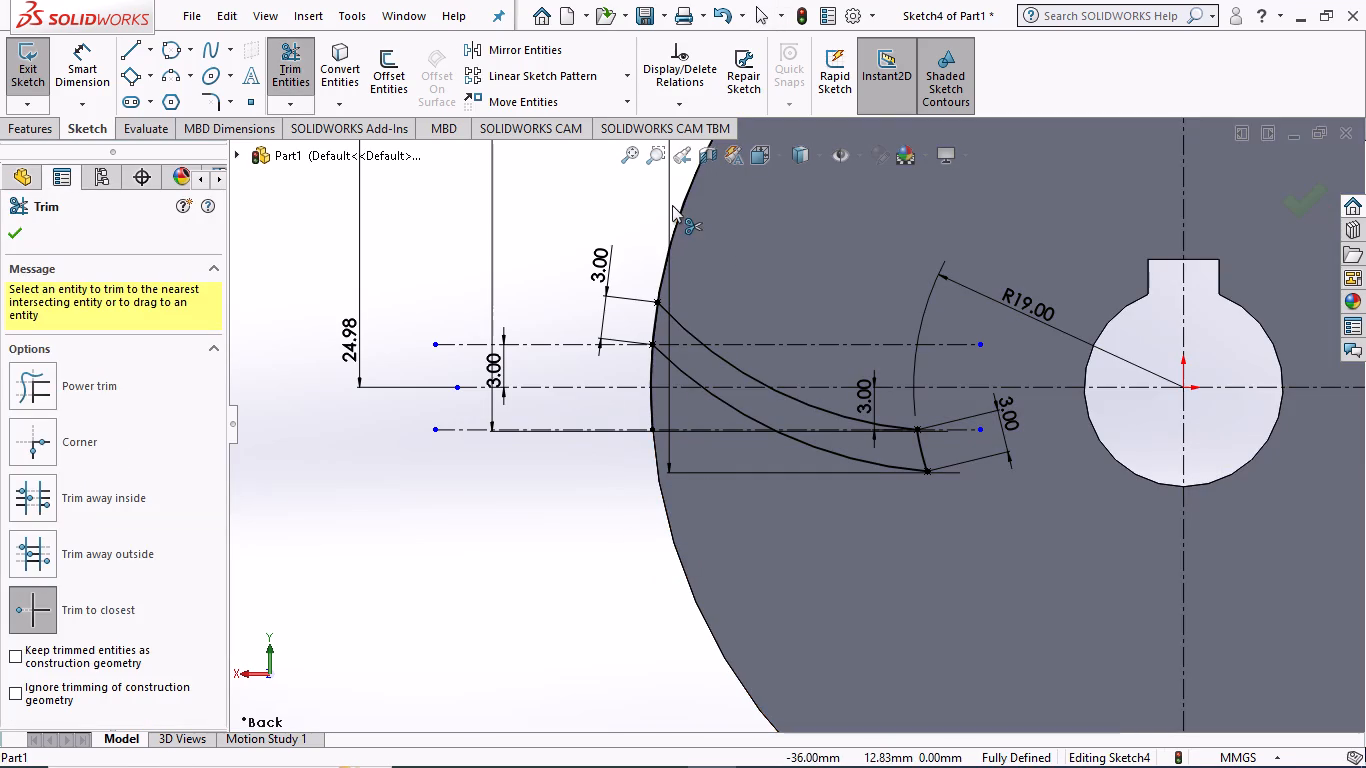
{"action": "left_click", "coordinate": [681, 203]}
{"action": "scroll", "coordinate": [699, 336], "scroll_direction": "up", "scroll_amount": 7}
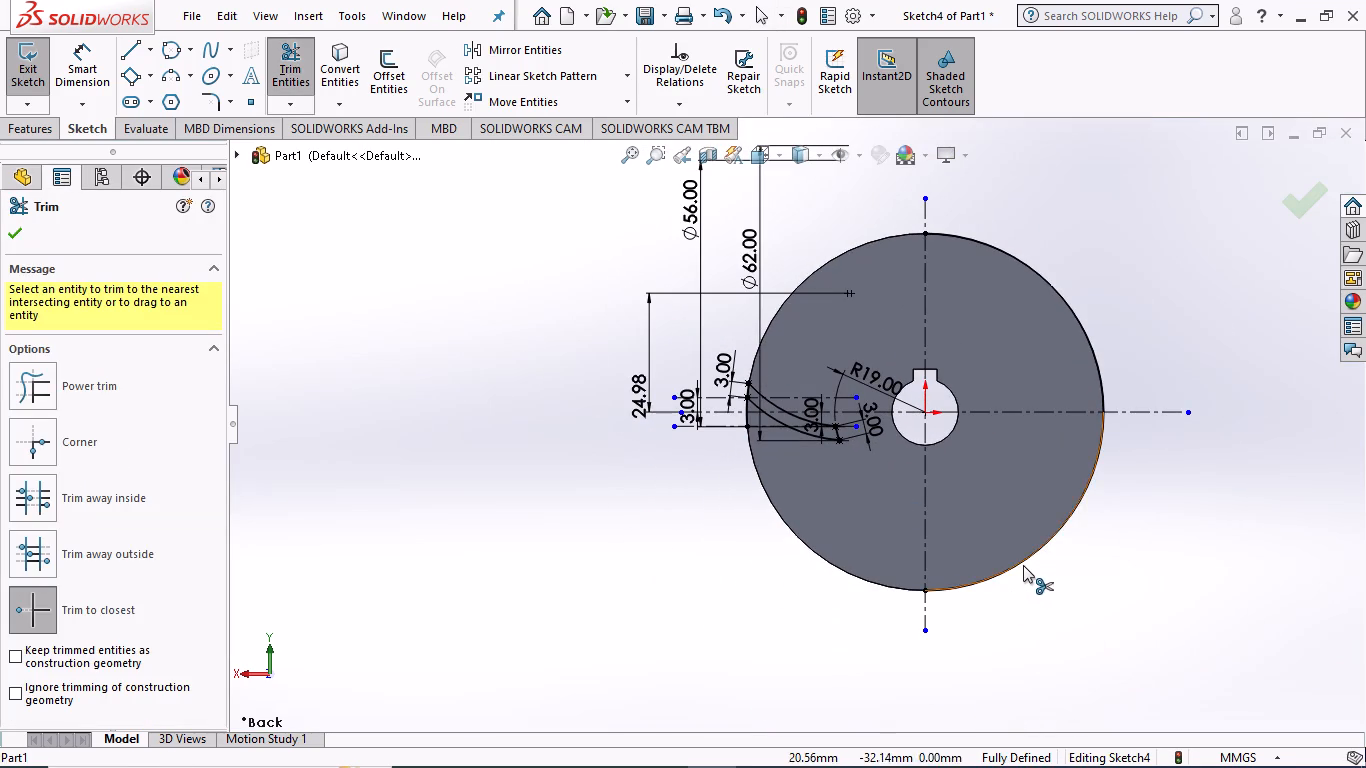
{"action": "left_click", "coordinate": [1023, 565]}
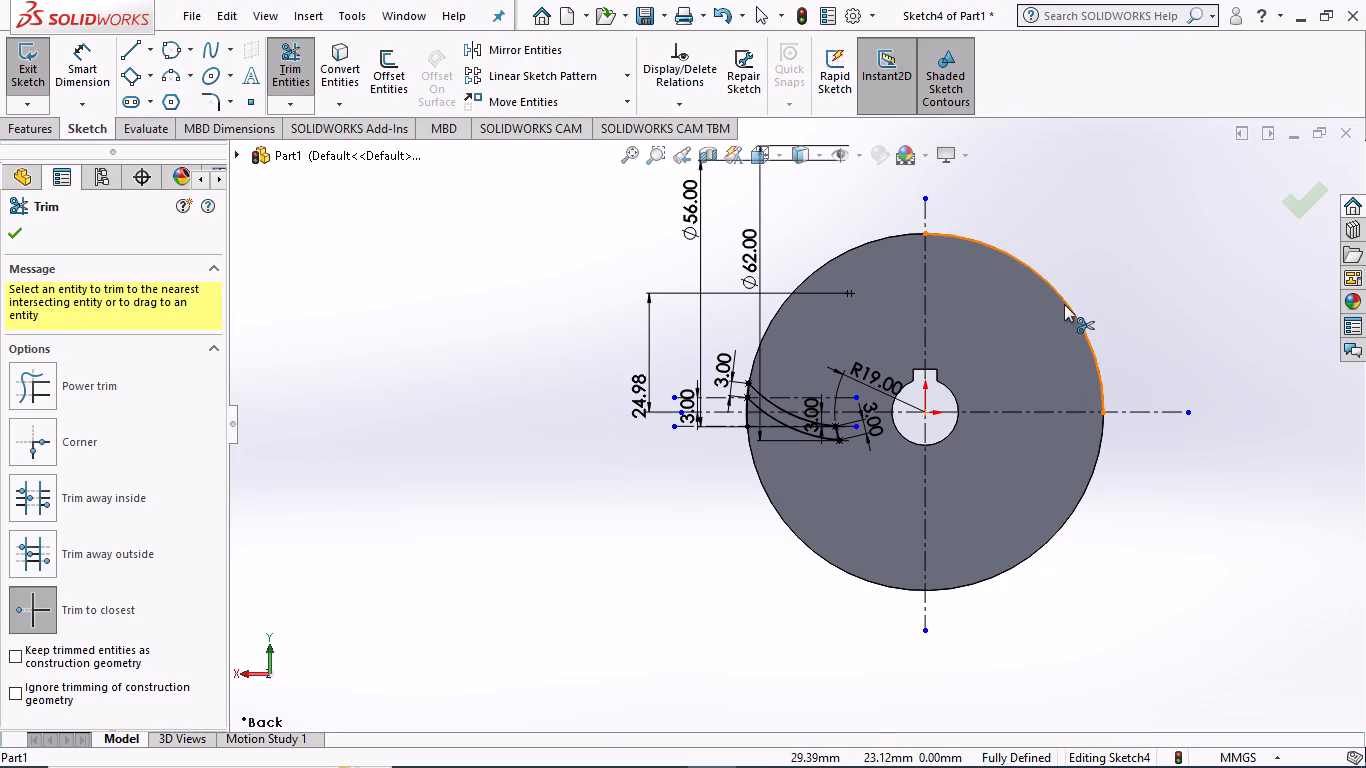
{"action": "left_click", "coordinate": [1064, 299]}
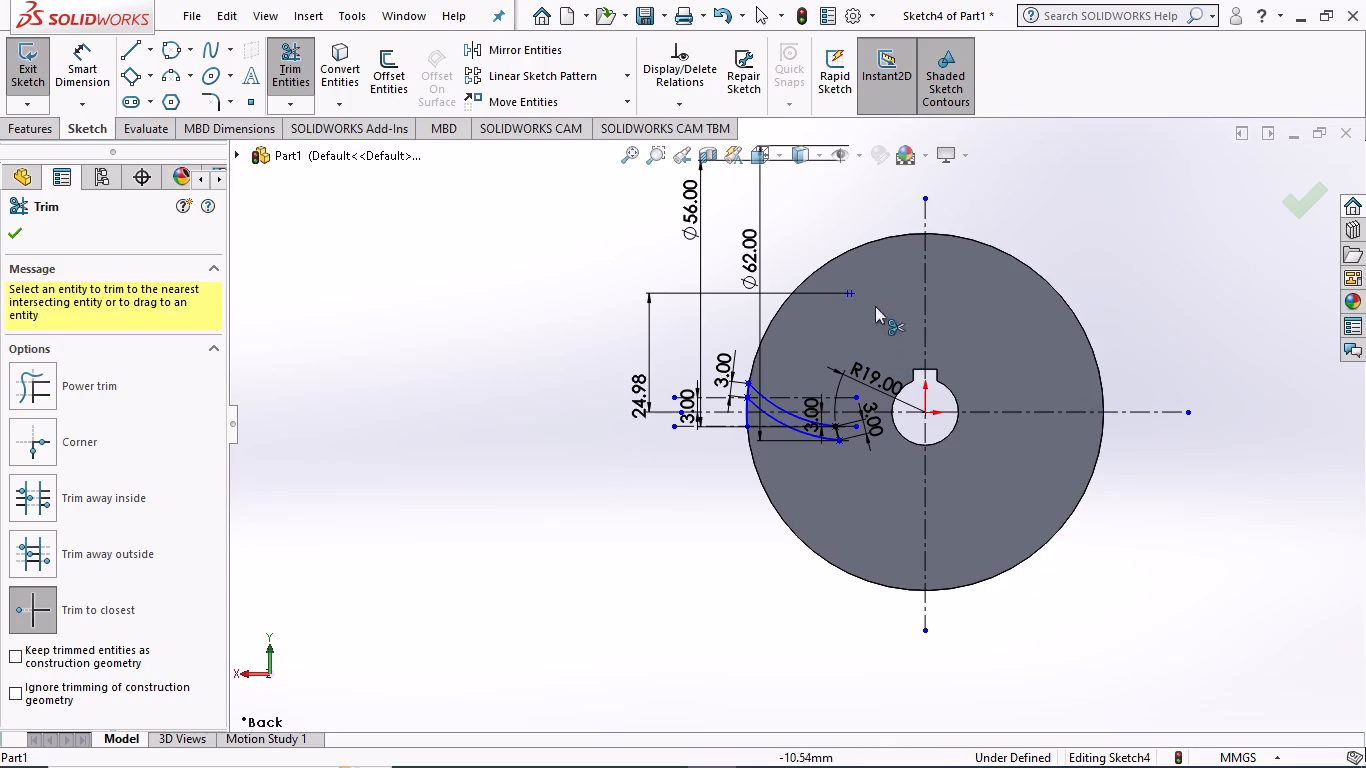
{"action": "scroll", "coordinate": [767, 408], "scroll_direction": "down", "scroll_amount": 10}
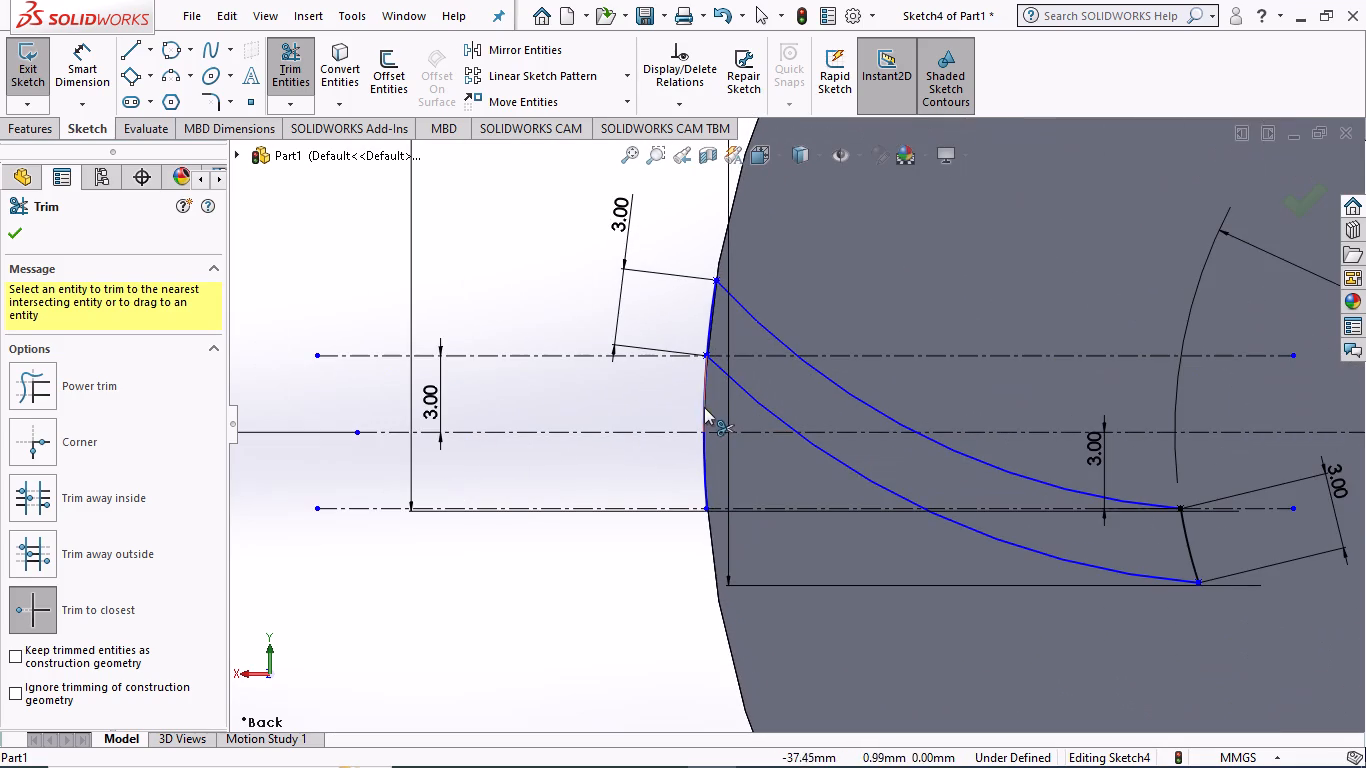
{"action": "left_click", "coordinate": [703, 404]}
{"action": "left_click", "coordinate": [704, 458]}
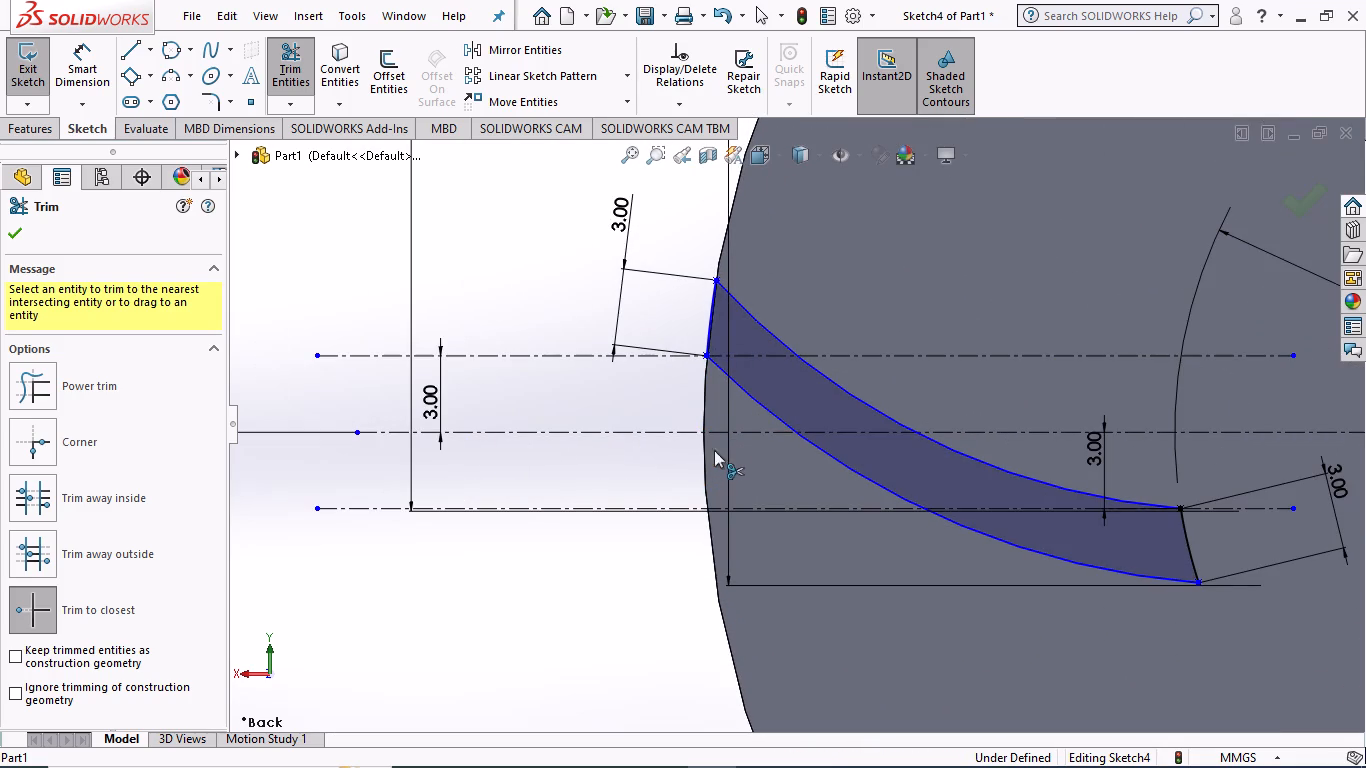
{"action": "left_click", "coordinate": [10, 233]}
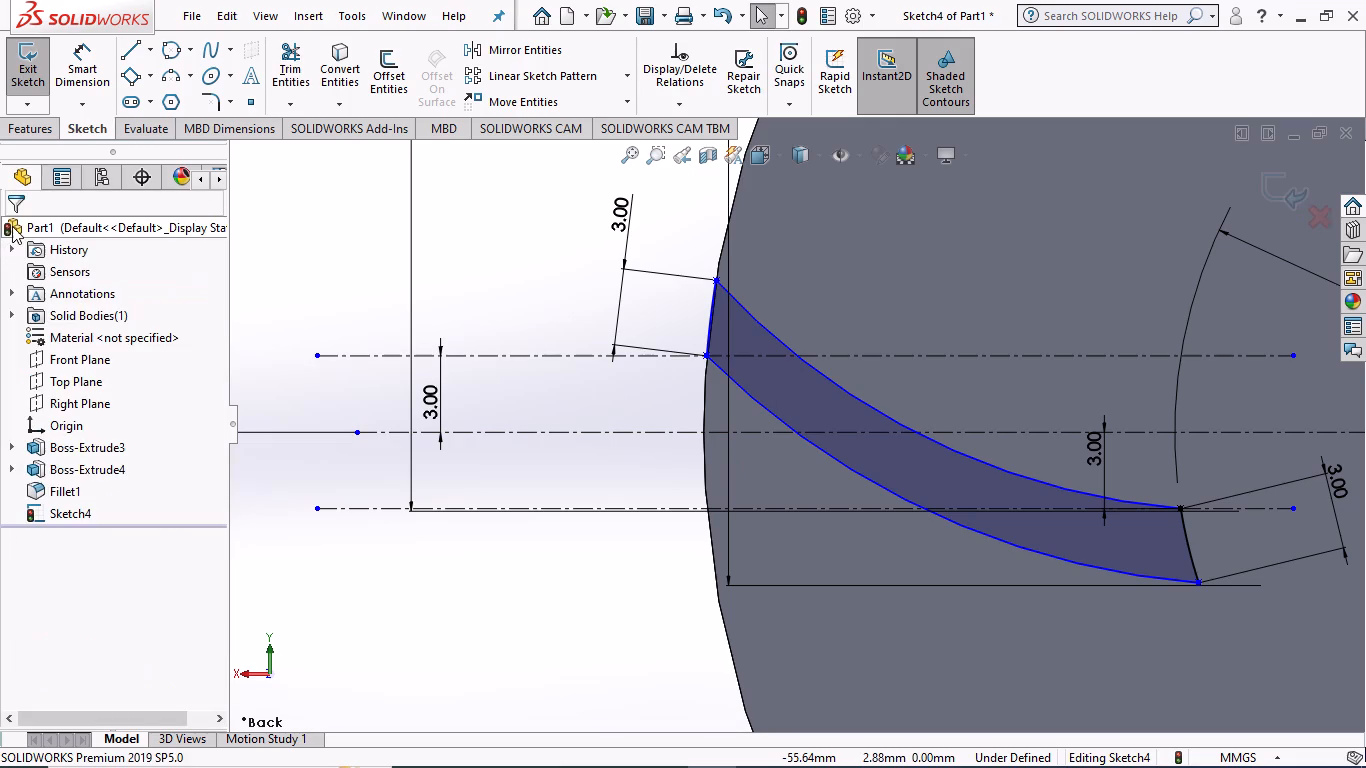
Add a radius dimension to the short outer arc of the curved profile on the disc's rim, keeping the proposed value.
{"action": "left_click", "coordinate": [82, 68]}
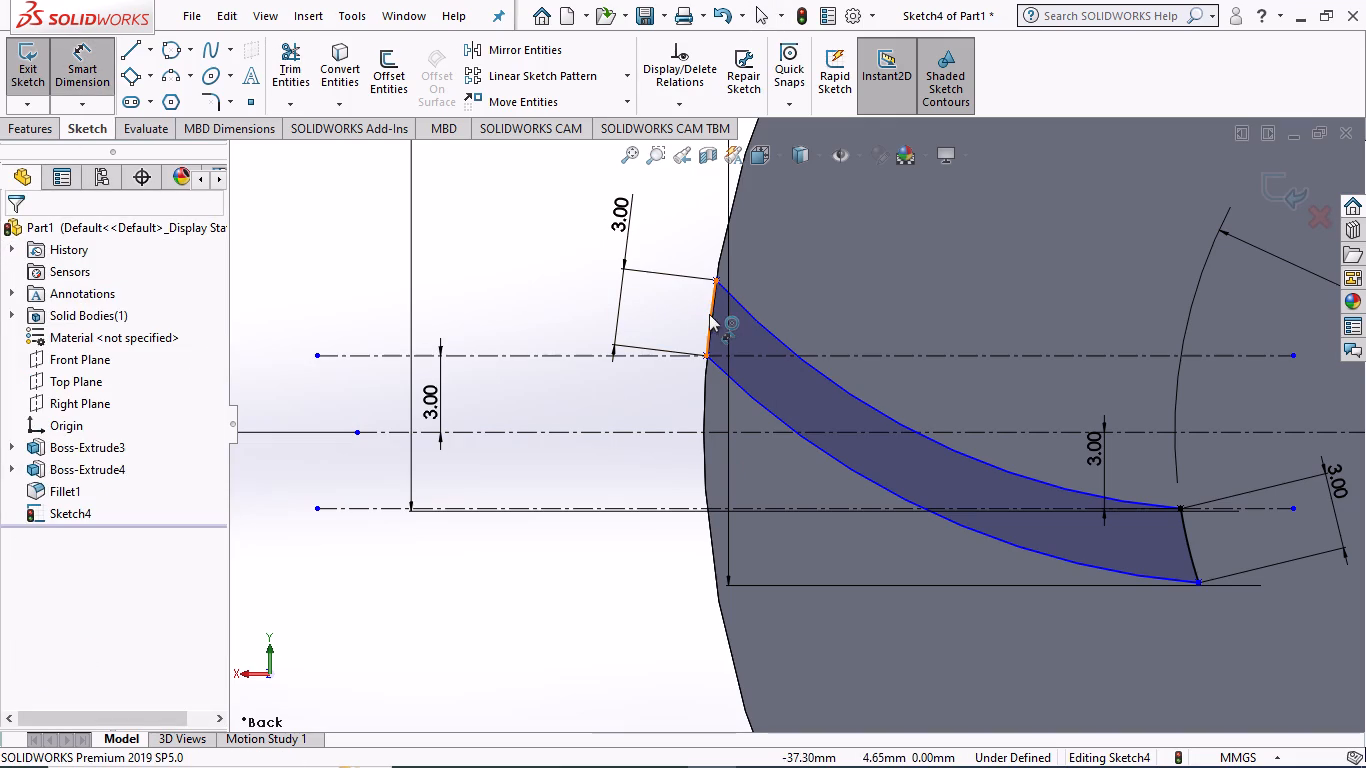
{"action": "left_click", "coordinate": [709, 314]}
{"action": "left_click", "coordinate": [554, 276]}
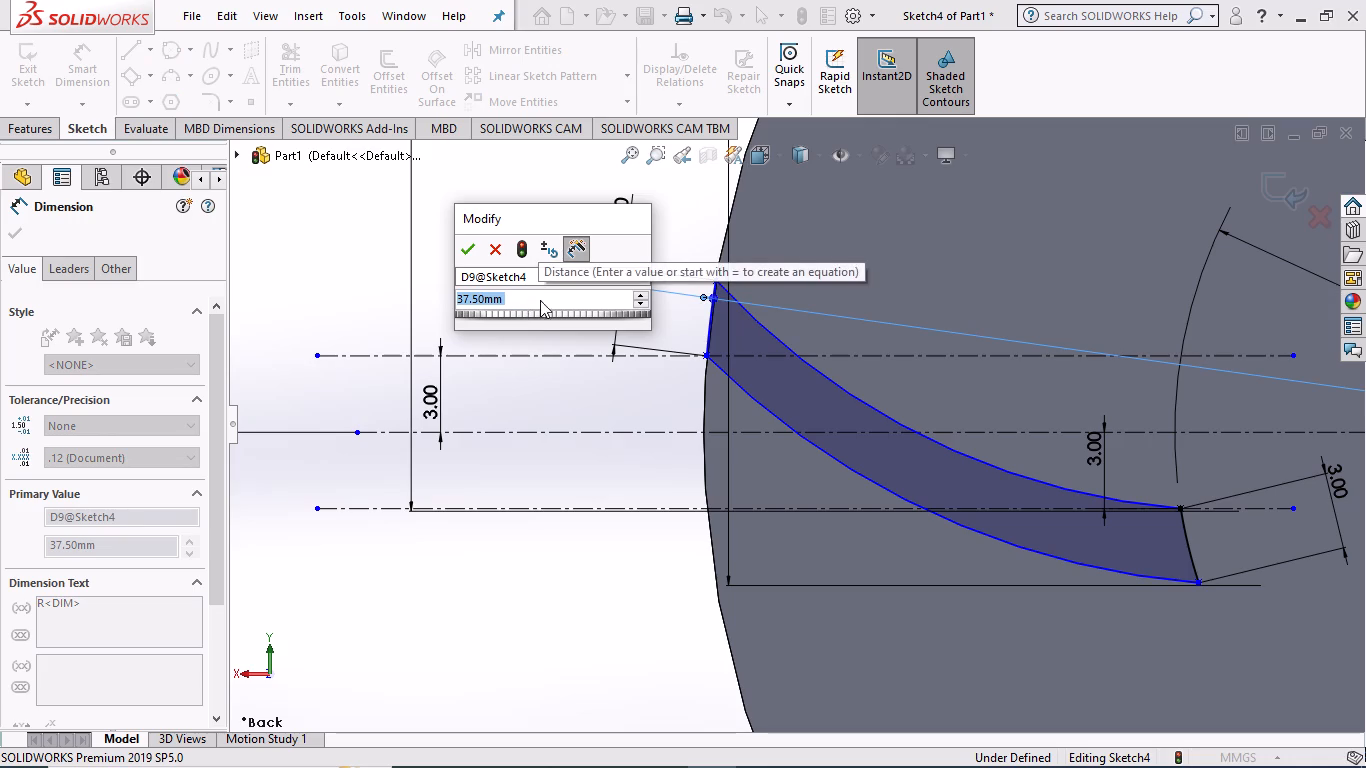
{"action": "left_click", "coordinate": [464, 247]}
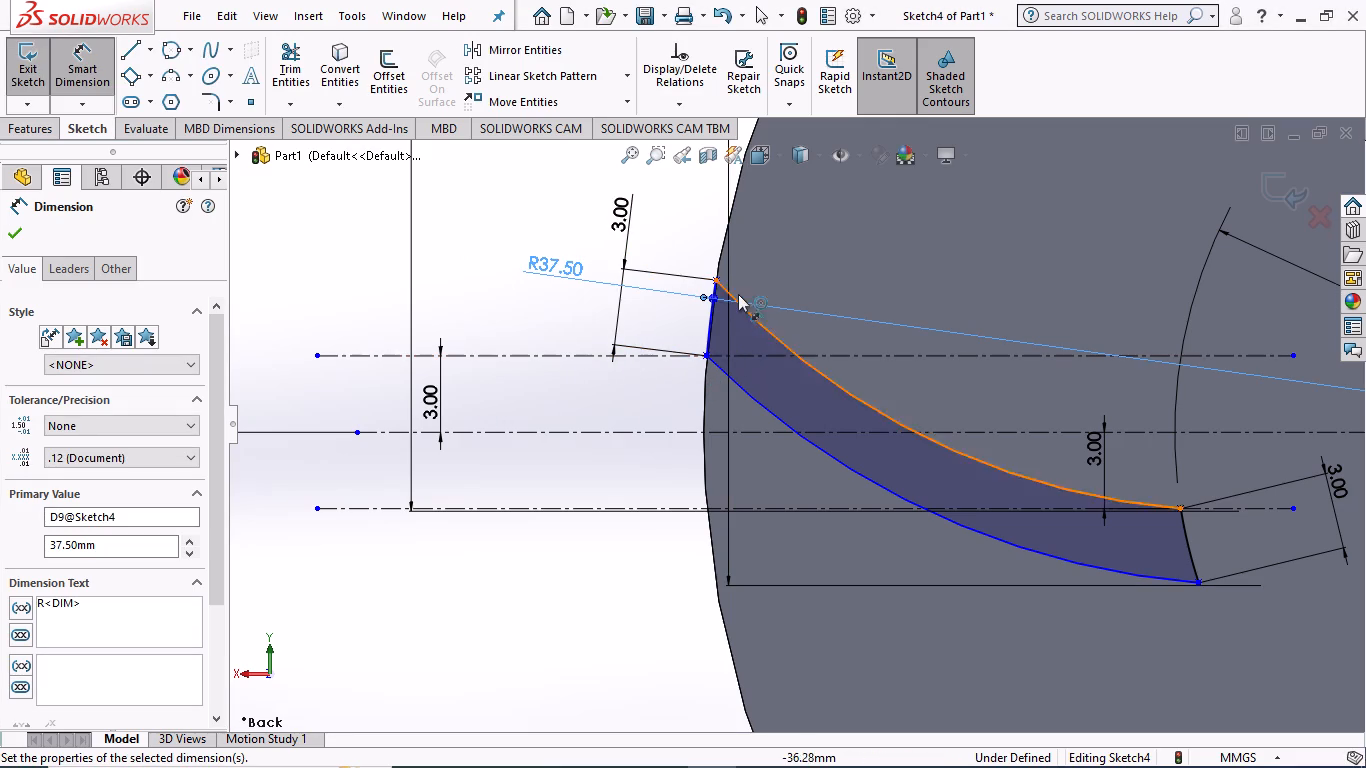
{"action": "left_click", "coordinate": [15, 231]}
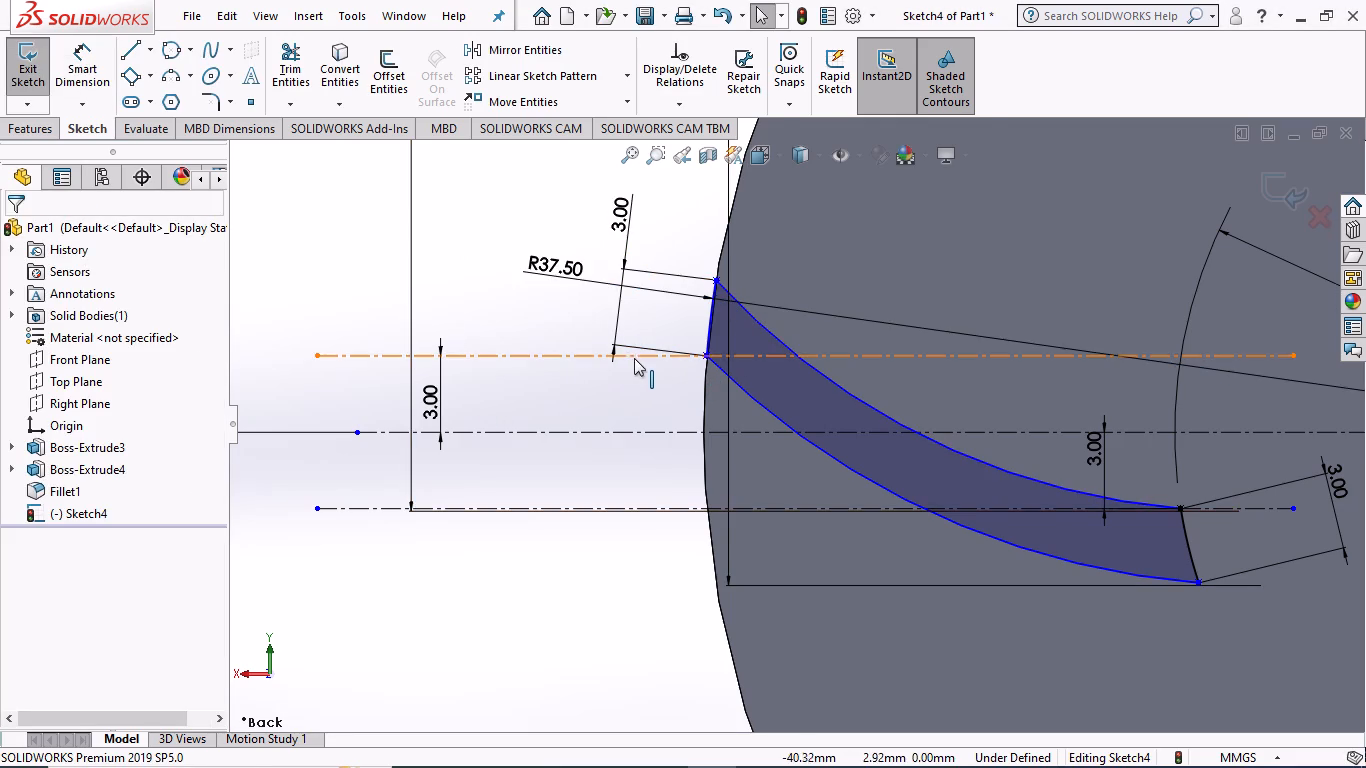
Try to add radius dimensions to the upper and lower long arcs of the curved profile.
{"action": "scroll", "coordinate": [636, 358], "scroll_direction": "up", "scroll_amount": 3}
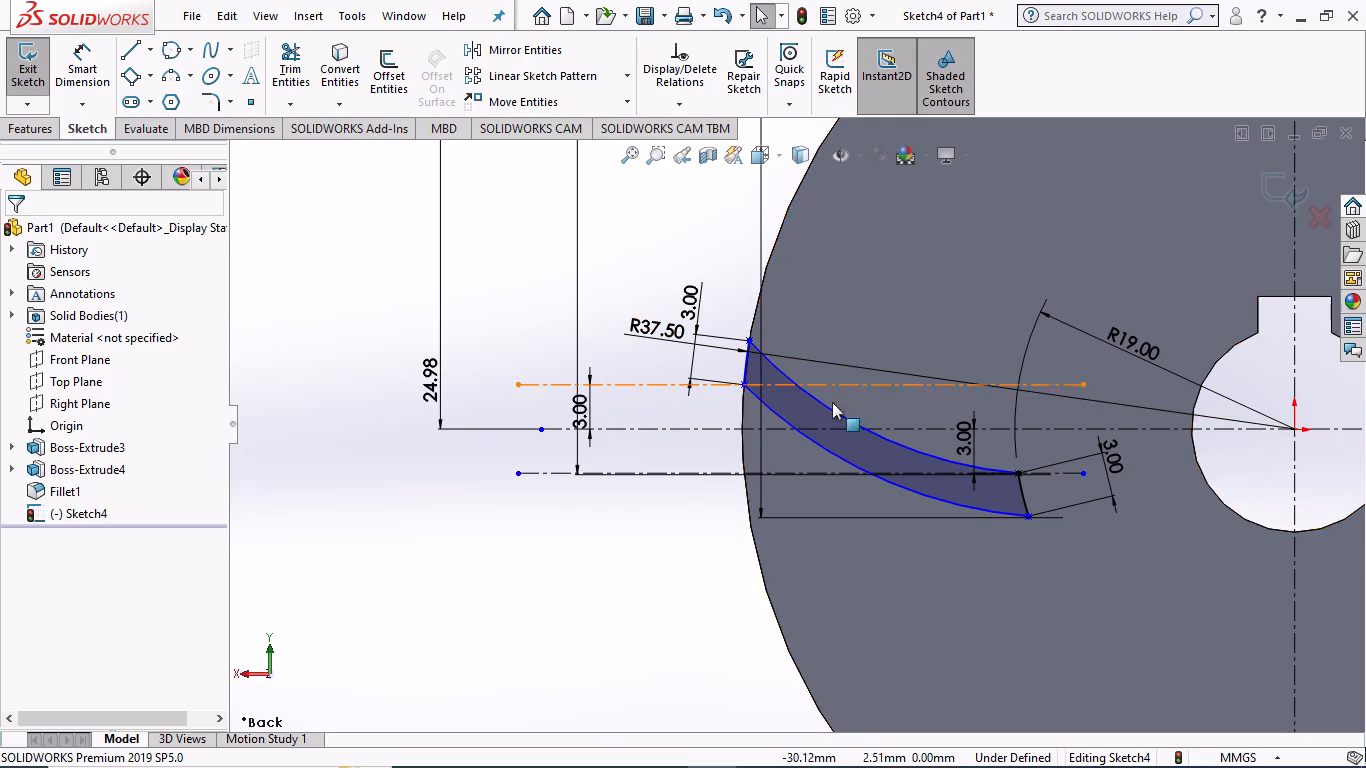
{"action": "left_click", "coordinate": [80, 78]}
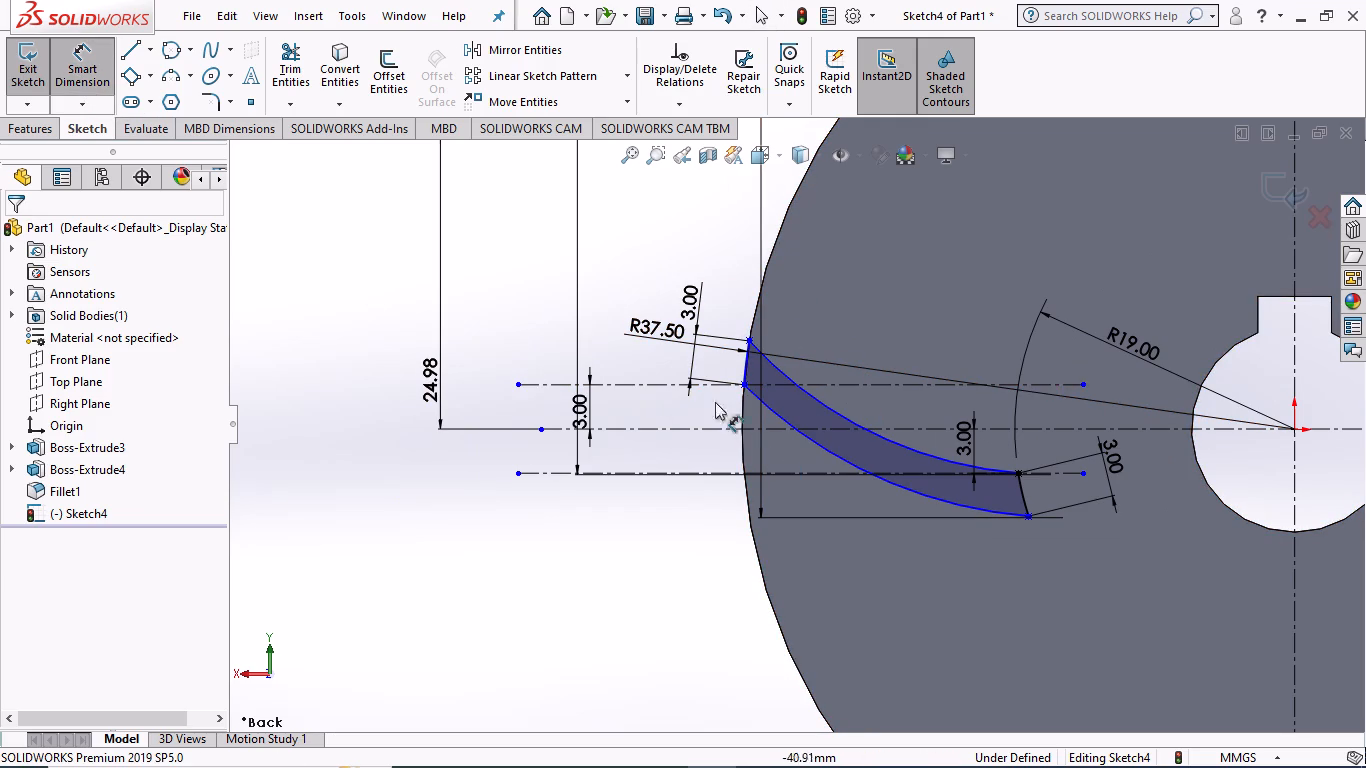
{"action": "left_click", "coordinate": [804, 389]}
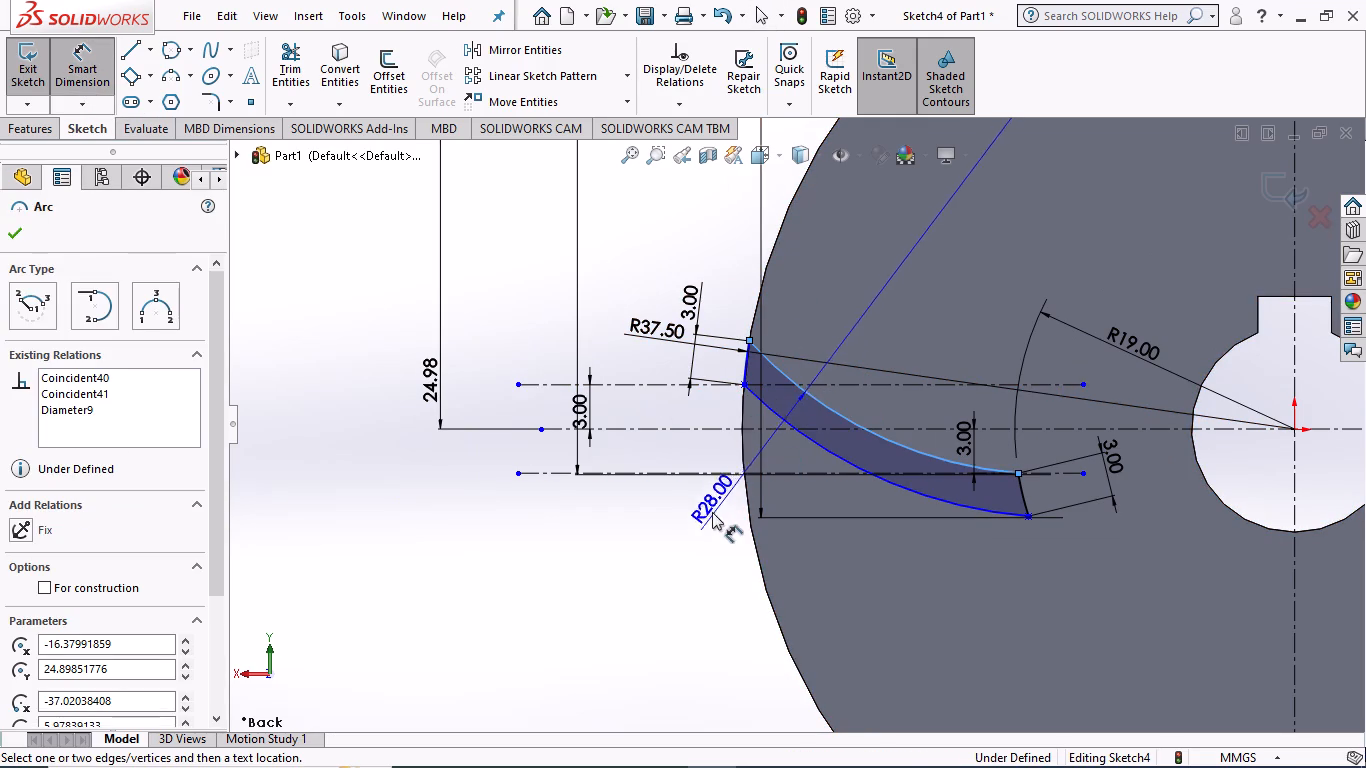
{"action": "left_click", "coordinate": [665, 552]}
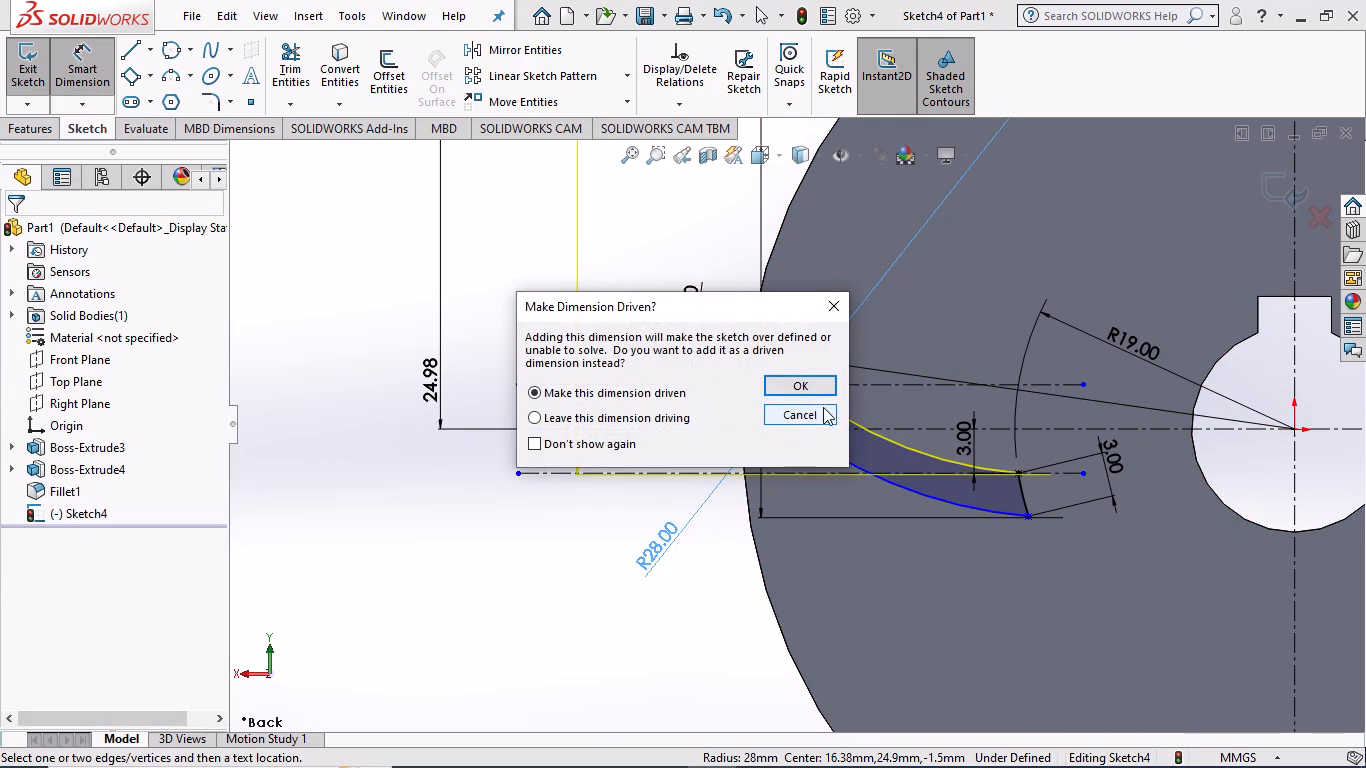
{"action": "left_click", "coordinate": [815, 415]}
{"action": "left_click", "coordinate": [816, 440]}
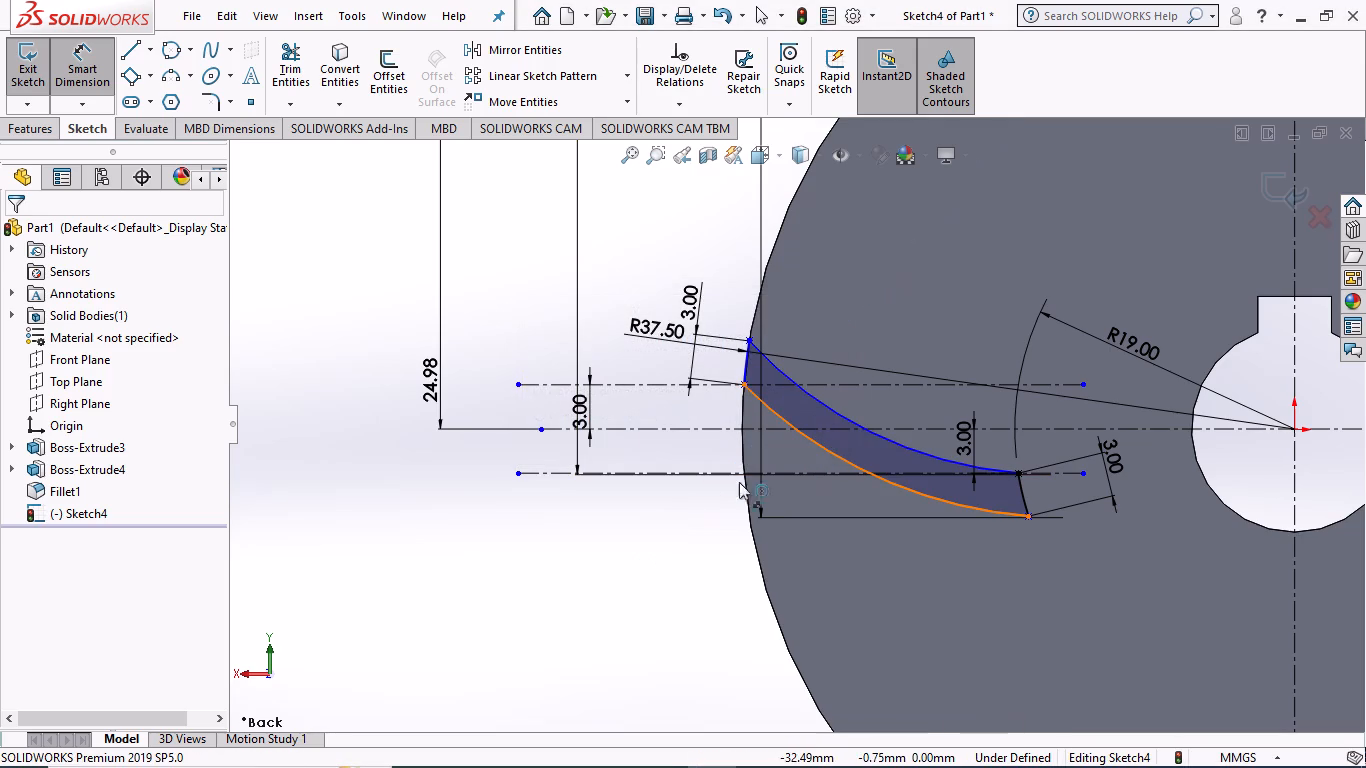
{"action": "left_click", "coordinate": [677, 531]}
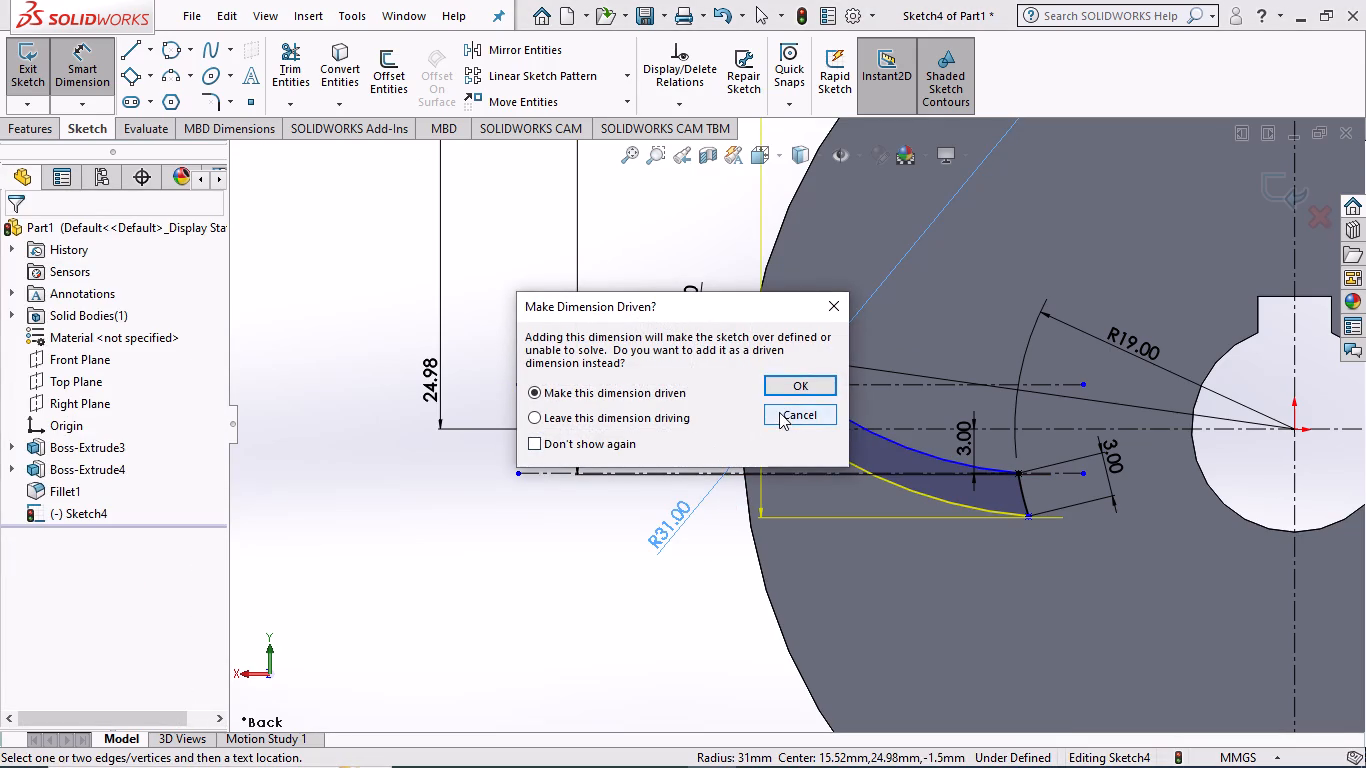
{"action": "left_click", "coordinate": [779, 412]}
Dimension the vertical distance from the disc's horizontal centerline to the outer endpoint of the upper curved arc, keeping the proposed value.
{"action": "scroll", "coordinate": [770, 357], "scroll_direction": "down", "scroll_amount": 2}
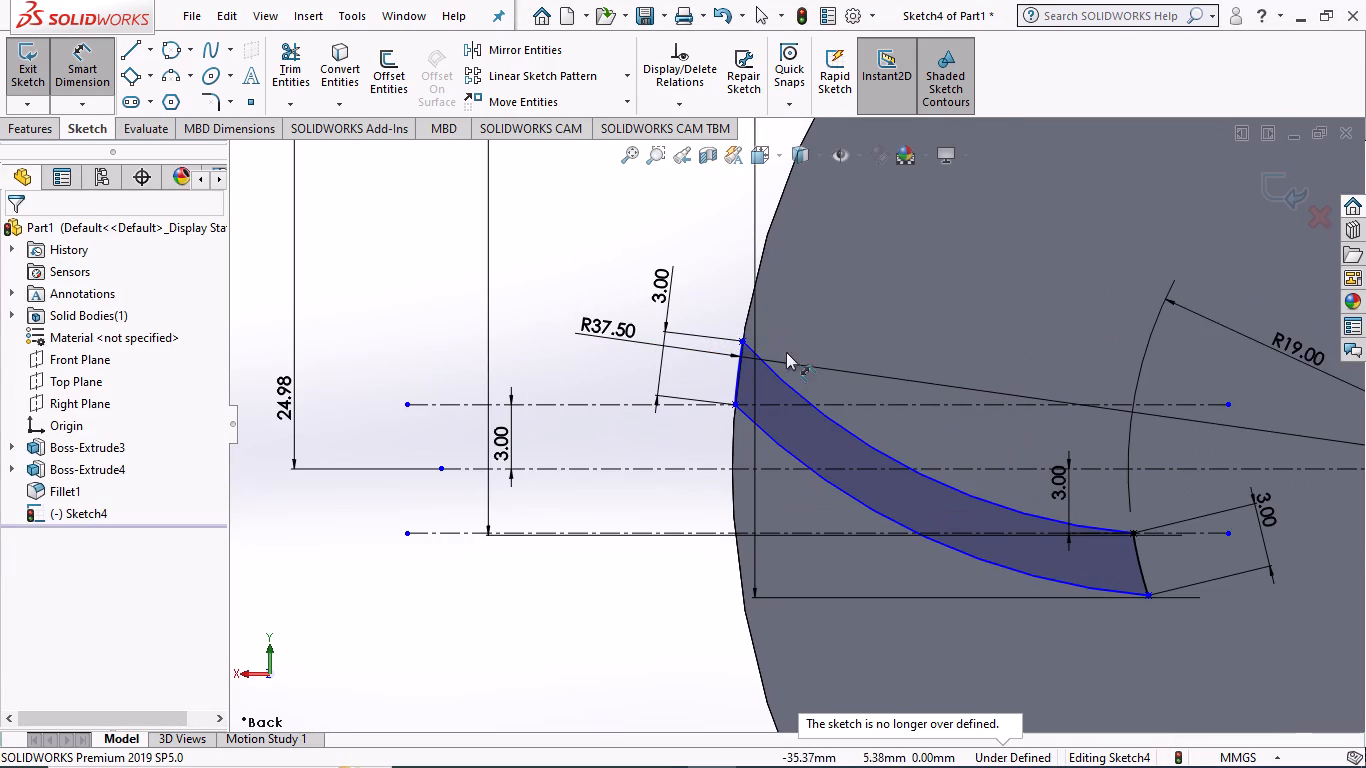
{"action": "left_click", "coordinate": [745, 339]}
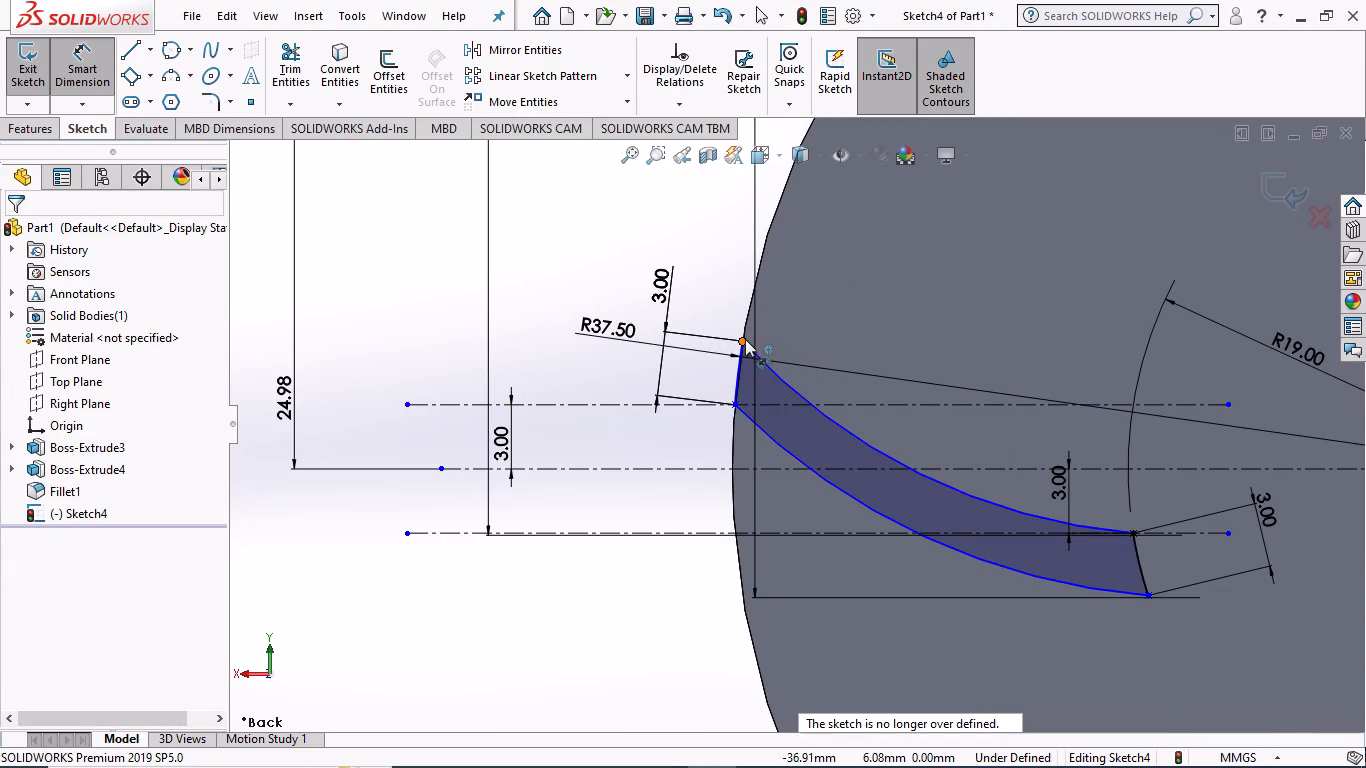
{"action": "left_click", "coordinate": [773, 468]}
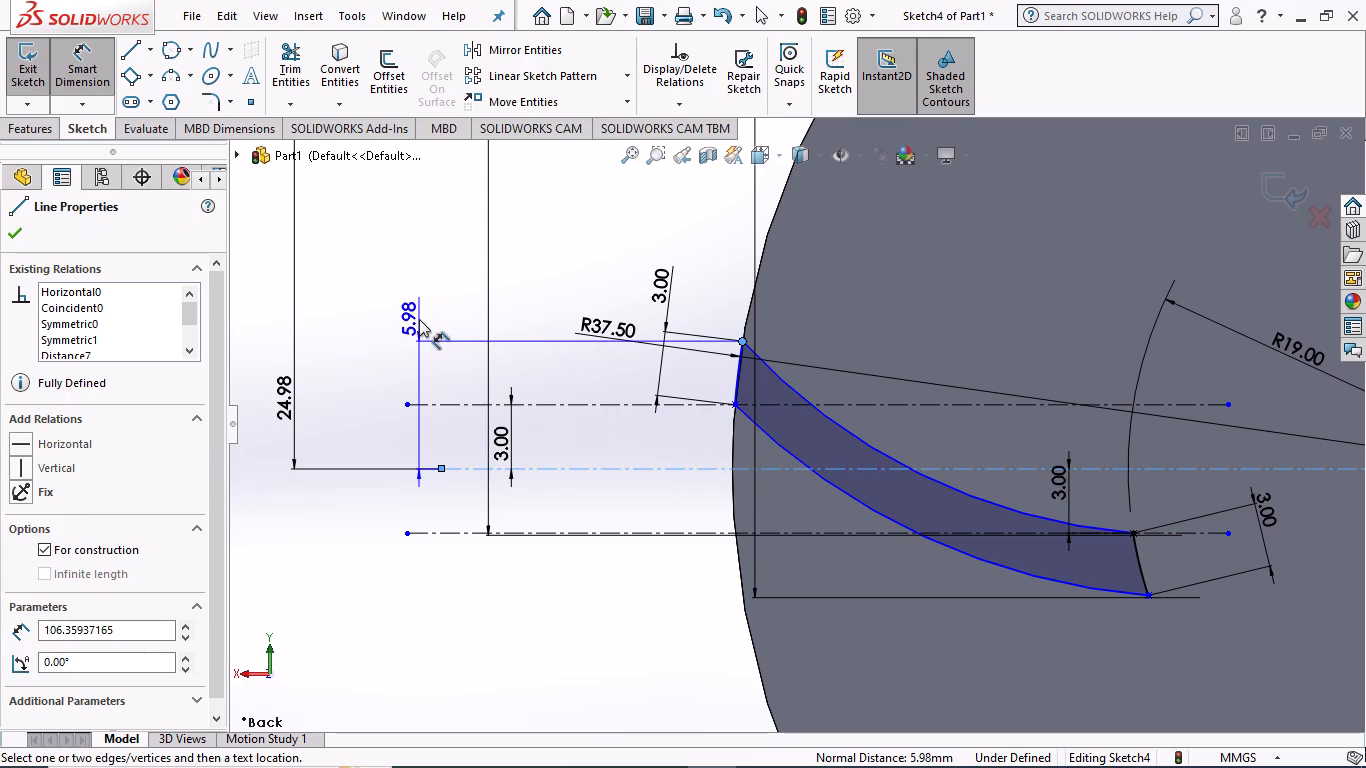
{"action": "left_click", "coordinate": [419, 319]}
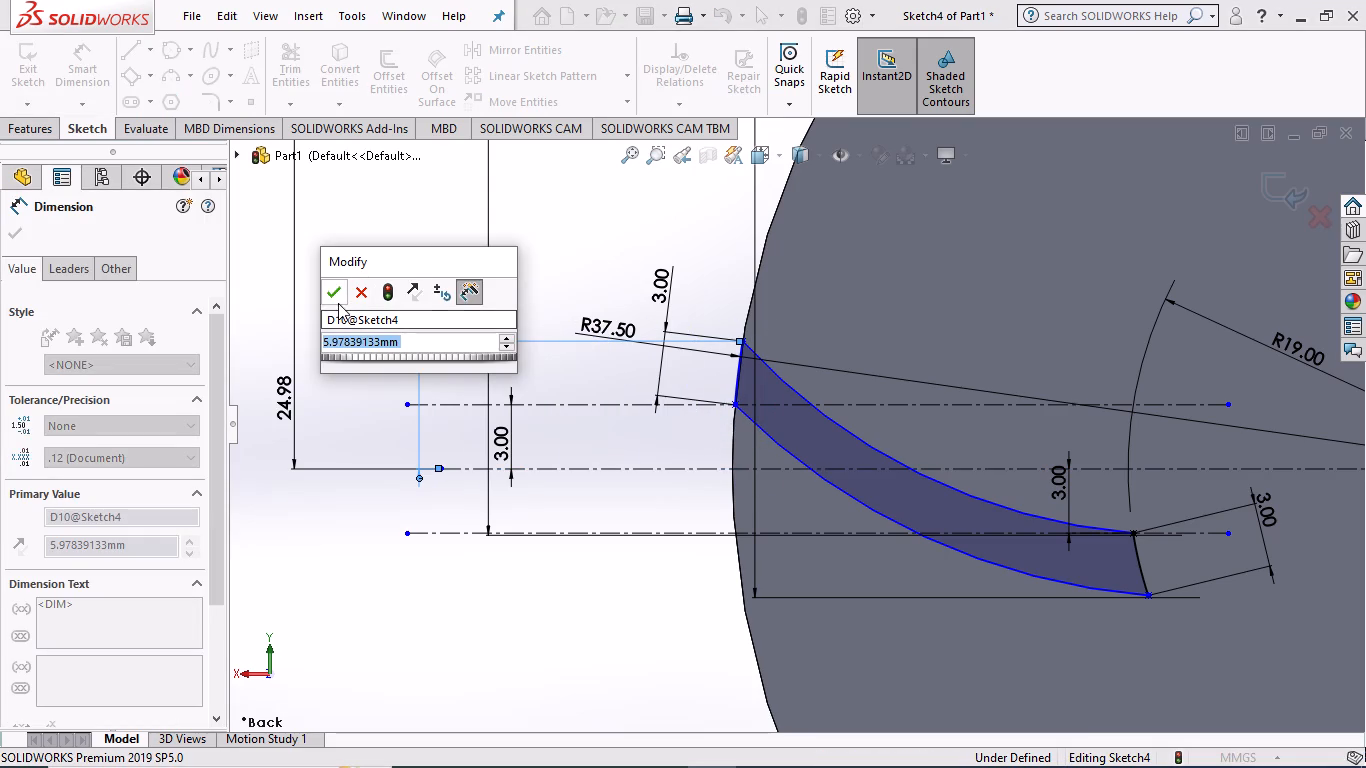
{"action": "left_click", "coordinate": [332, 296]}
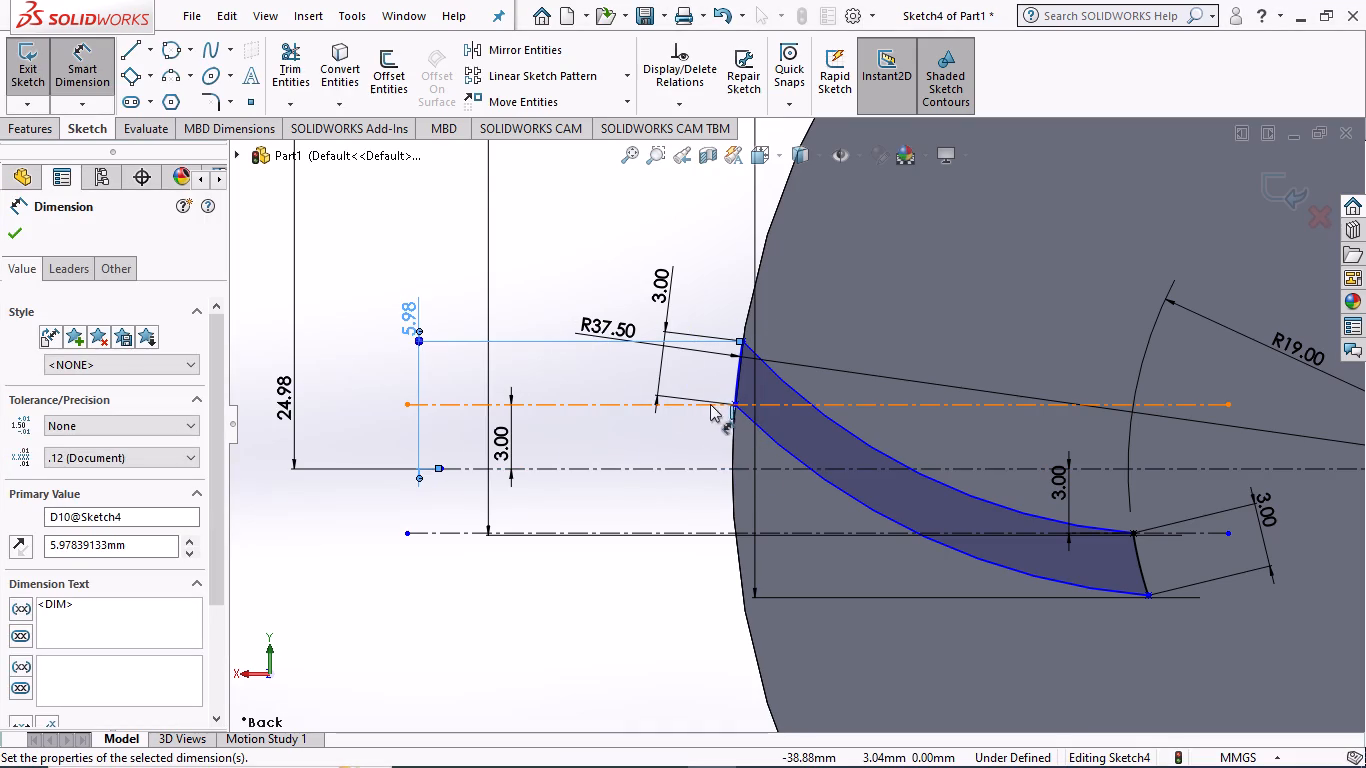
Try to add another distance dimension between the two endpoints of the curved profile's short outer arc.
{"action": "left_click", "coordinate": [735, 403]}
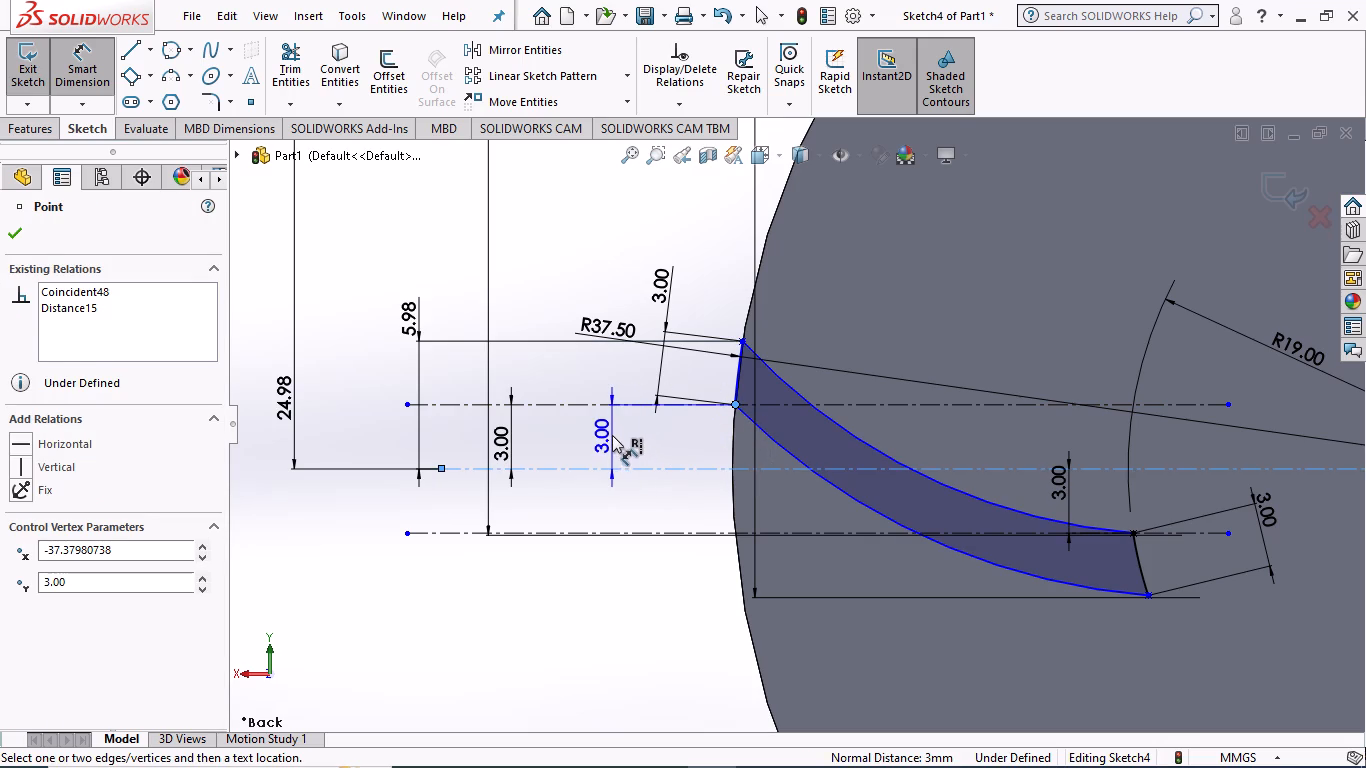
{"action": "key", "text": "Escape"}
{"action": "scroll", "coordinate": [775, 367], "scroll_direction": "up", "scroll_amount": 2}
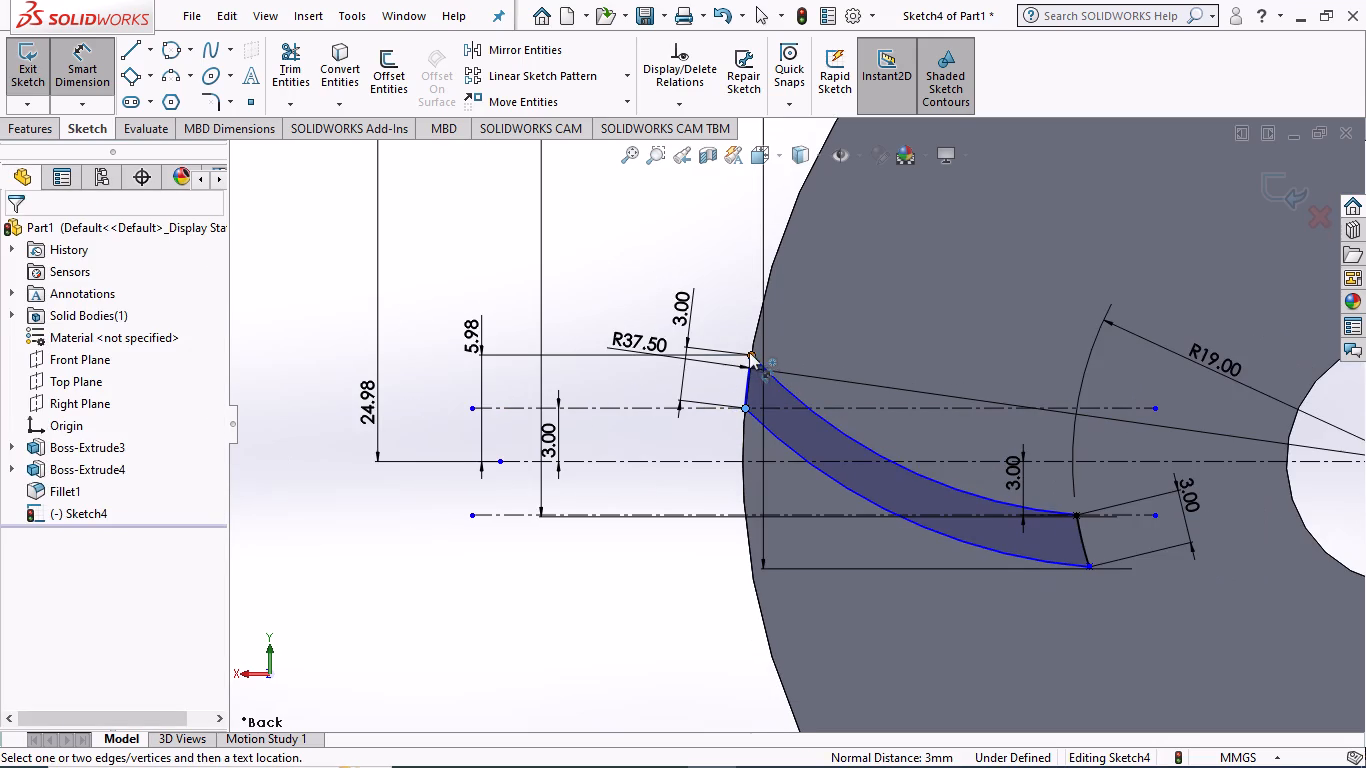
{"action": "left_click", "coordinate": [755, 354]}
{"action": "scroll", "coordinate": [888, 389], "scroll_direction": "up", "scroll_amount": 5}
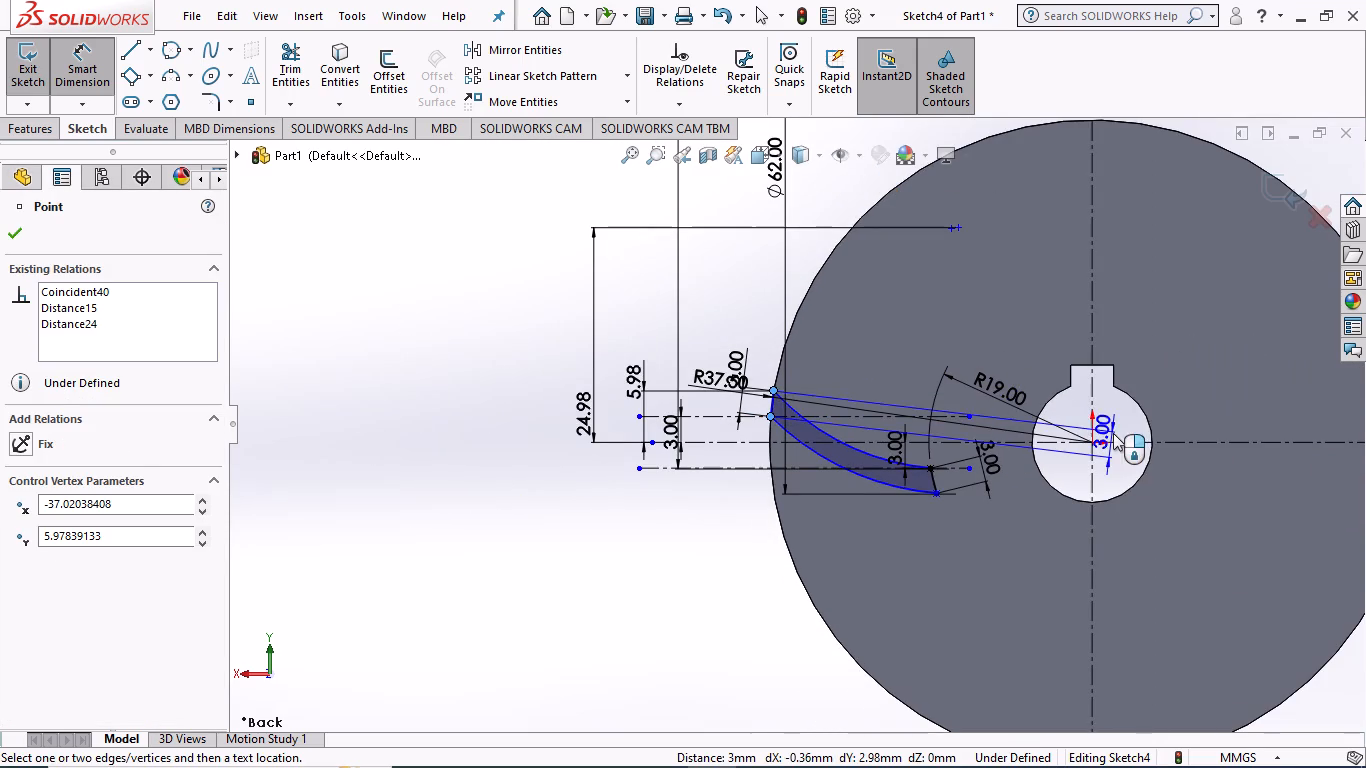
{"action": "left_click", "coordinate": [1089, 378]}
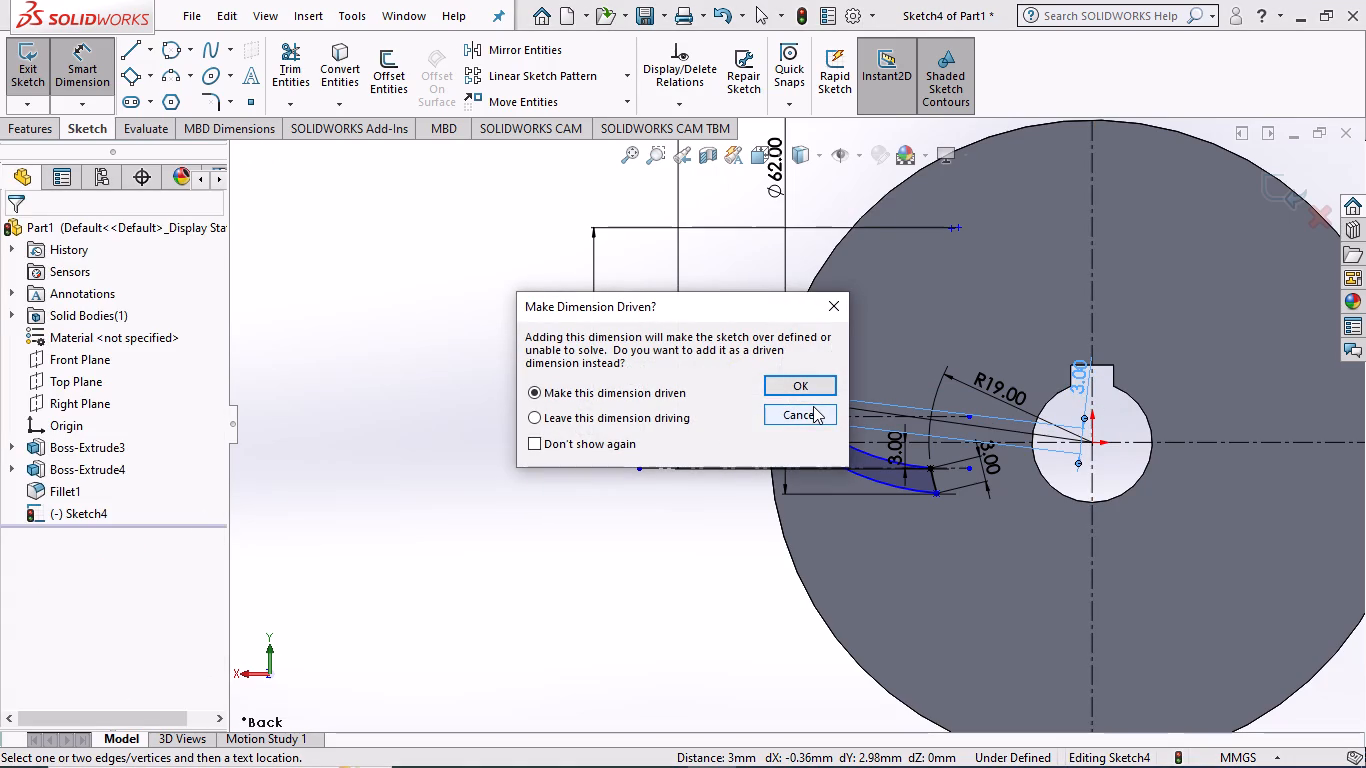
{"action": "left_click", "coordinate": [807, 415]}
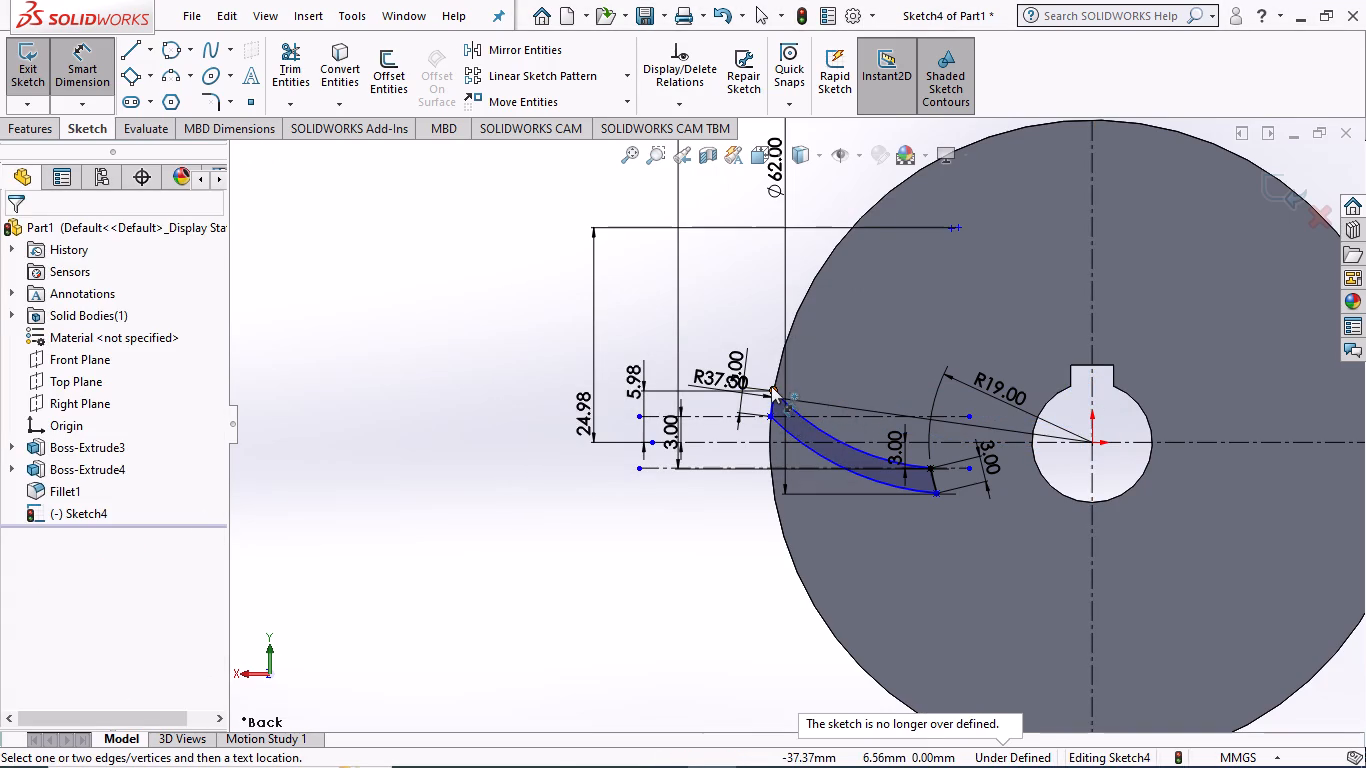
Dimension the horizontal distances from the disc's vertical centerline to the upper and lower endpoints of the short outer arc, keeping the proposed values.
{"action": "left_click", "coordinate": [771, 385]}
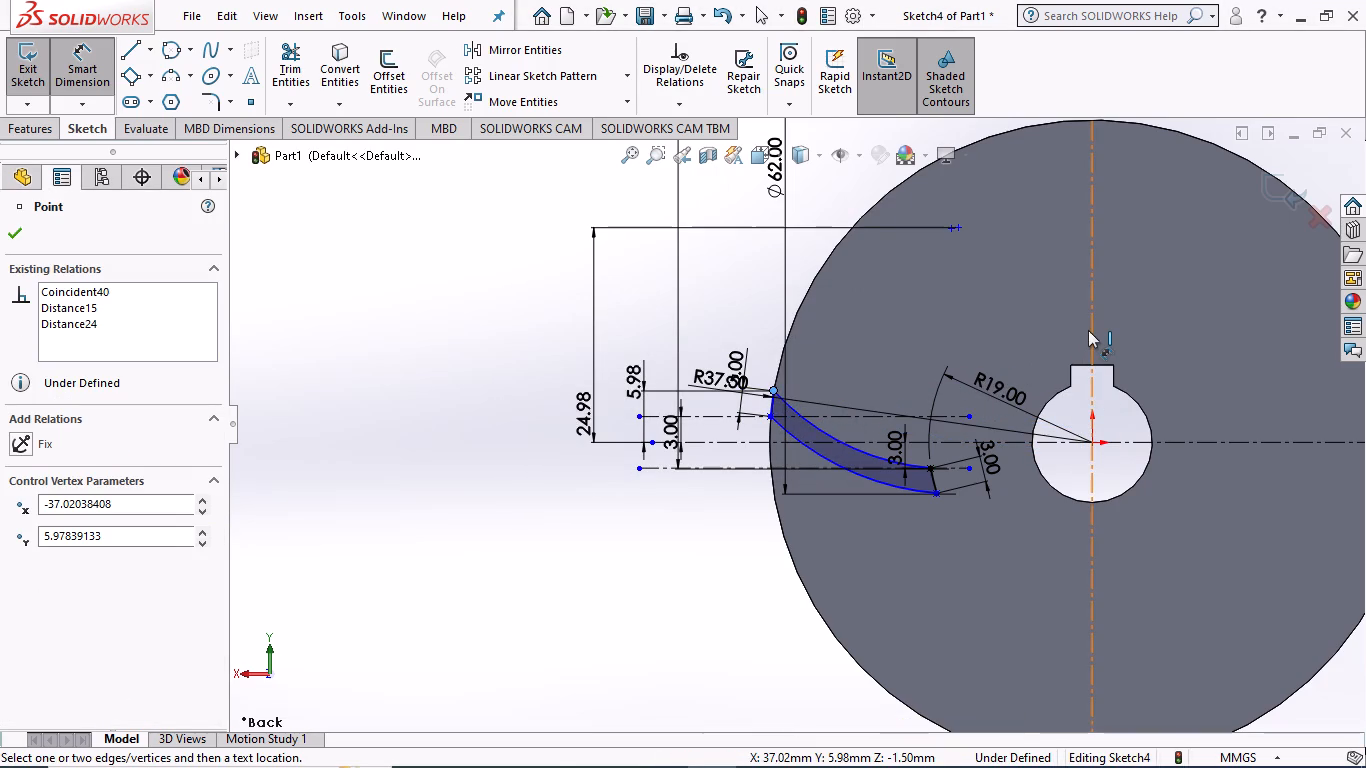
{"action": "left_click", "coordinate": [1088, 330]}
{"action": "left_click", "coordinate": [1015, 324]}
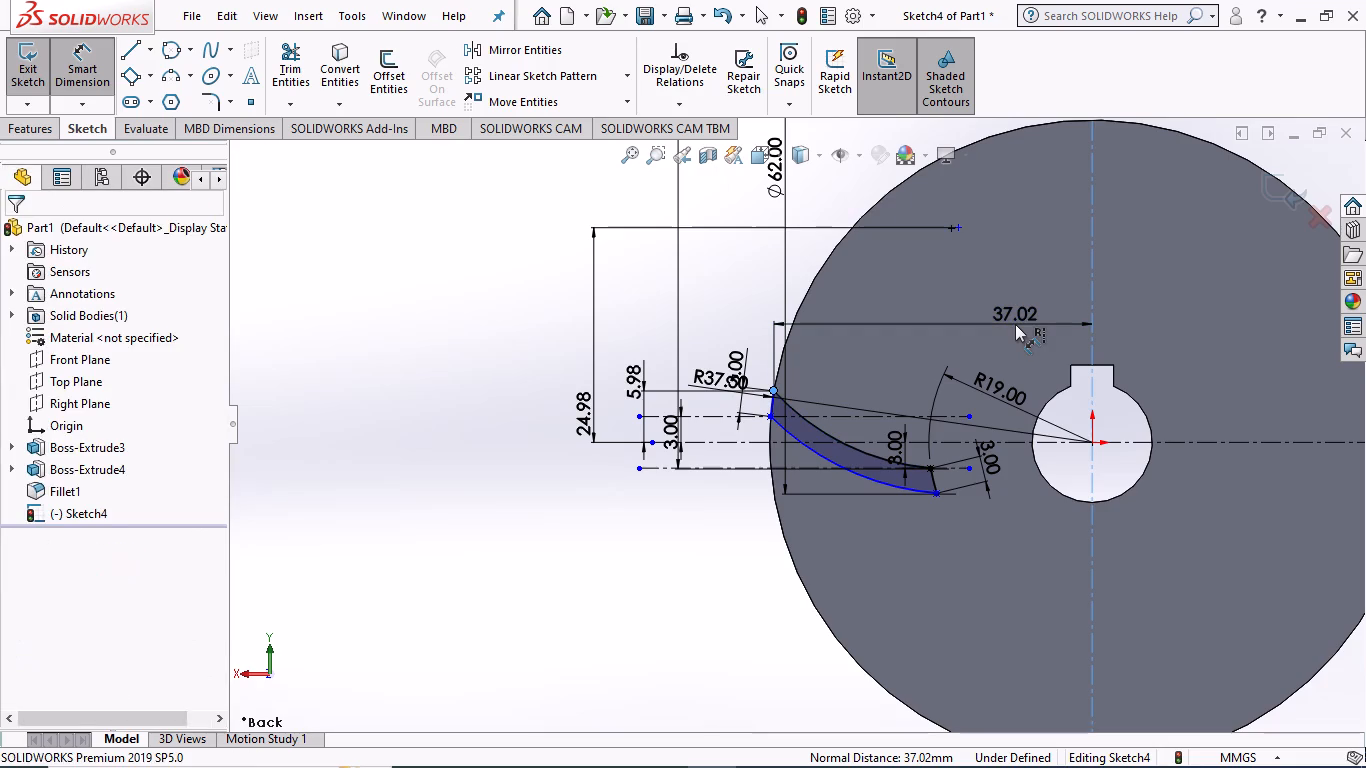
{"action": "left_click", "coordinate": [931, 294]}
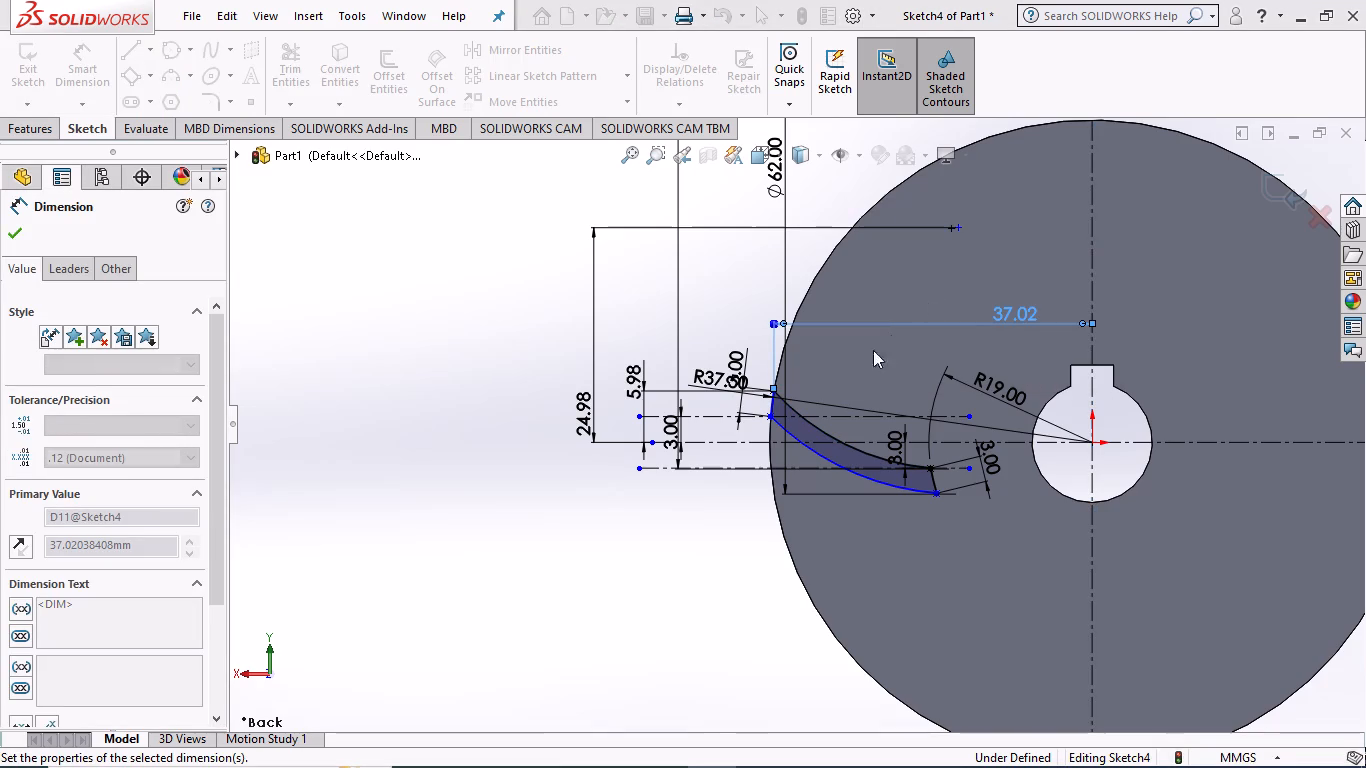
{"action": "left_click", "coordinate": [769, 418]}
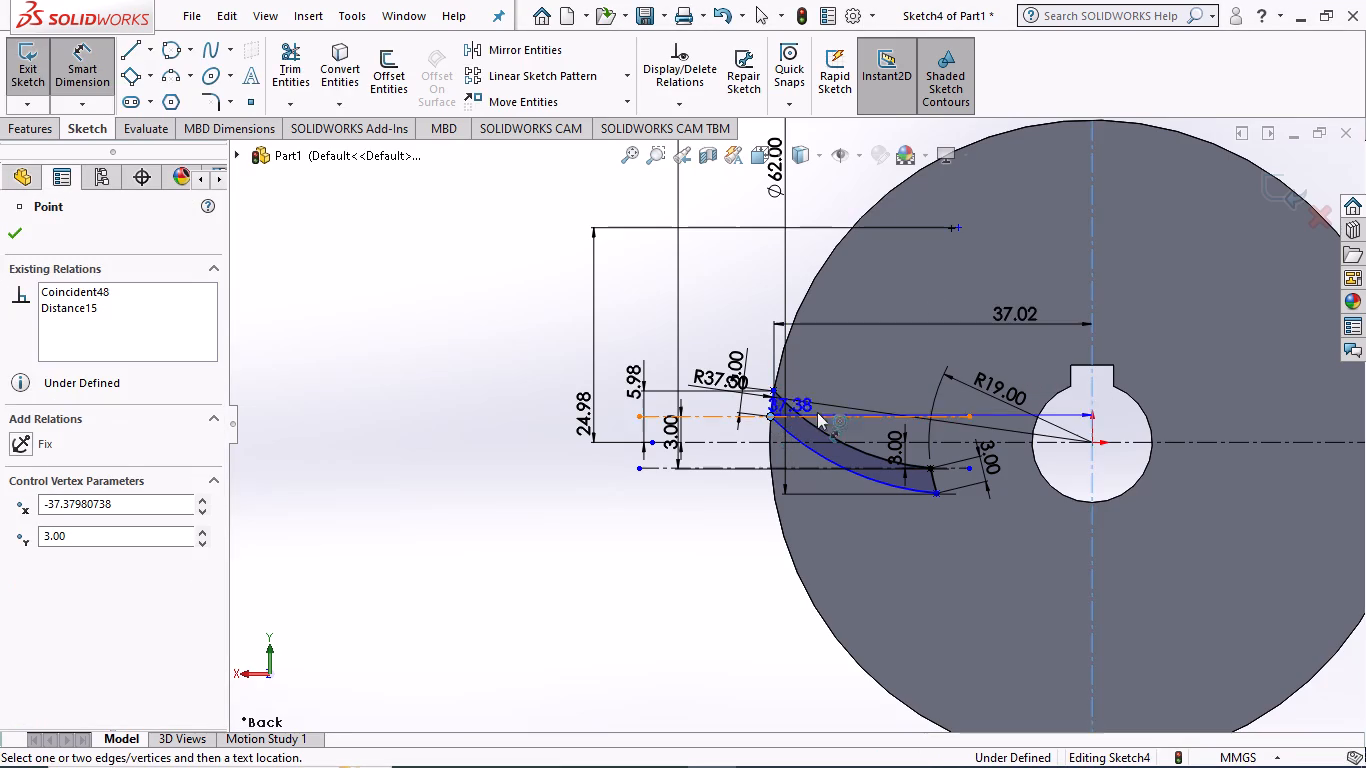
{"action": "left_click", "coordinate": [1021, 359]}
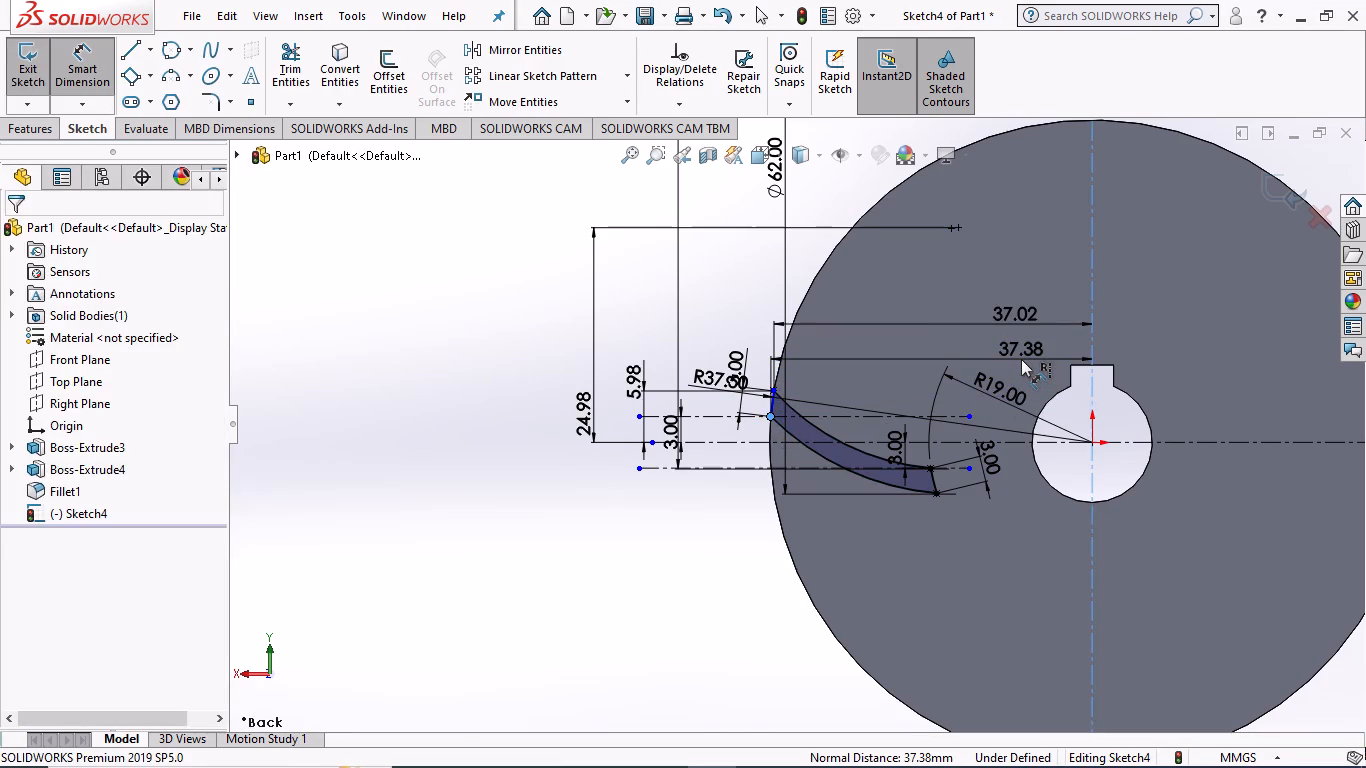
{"action": "left_click", "coordinate": [930, 334]}
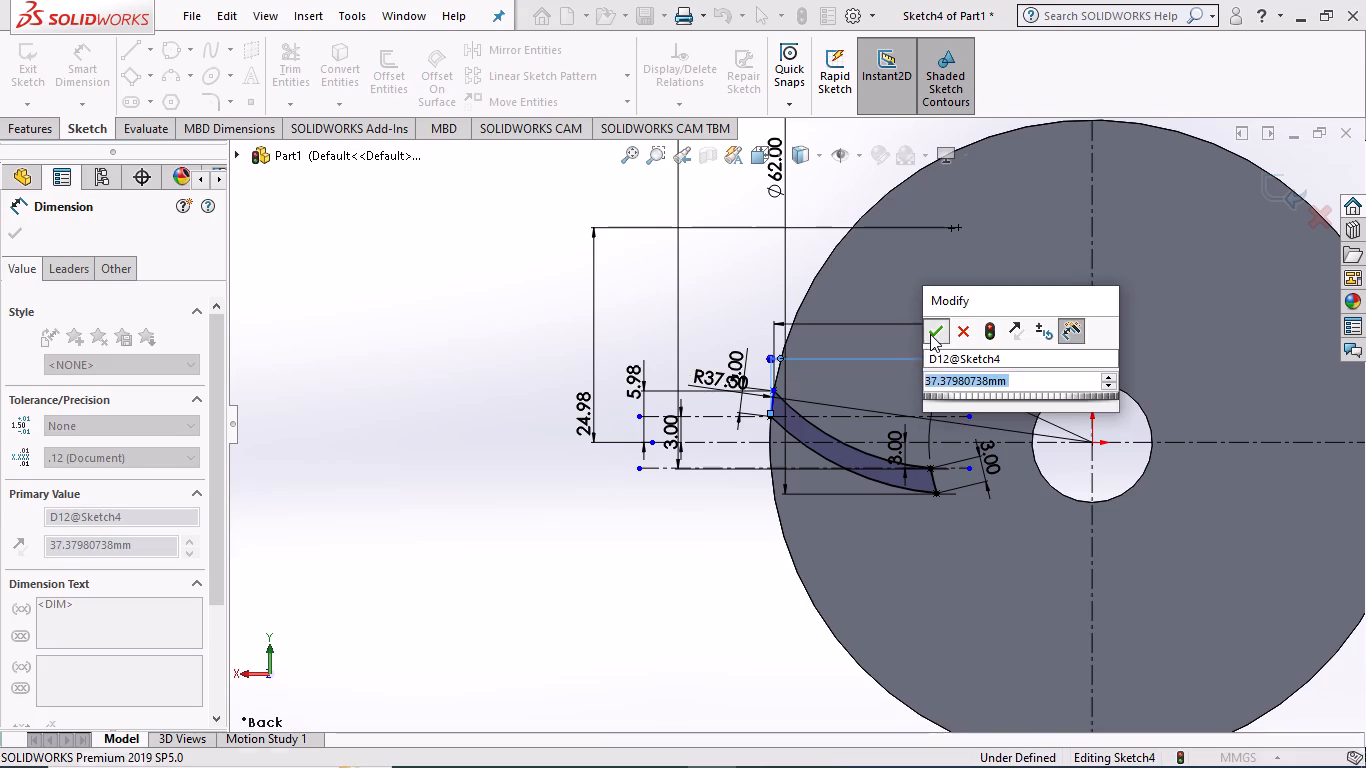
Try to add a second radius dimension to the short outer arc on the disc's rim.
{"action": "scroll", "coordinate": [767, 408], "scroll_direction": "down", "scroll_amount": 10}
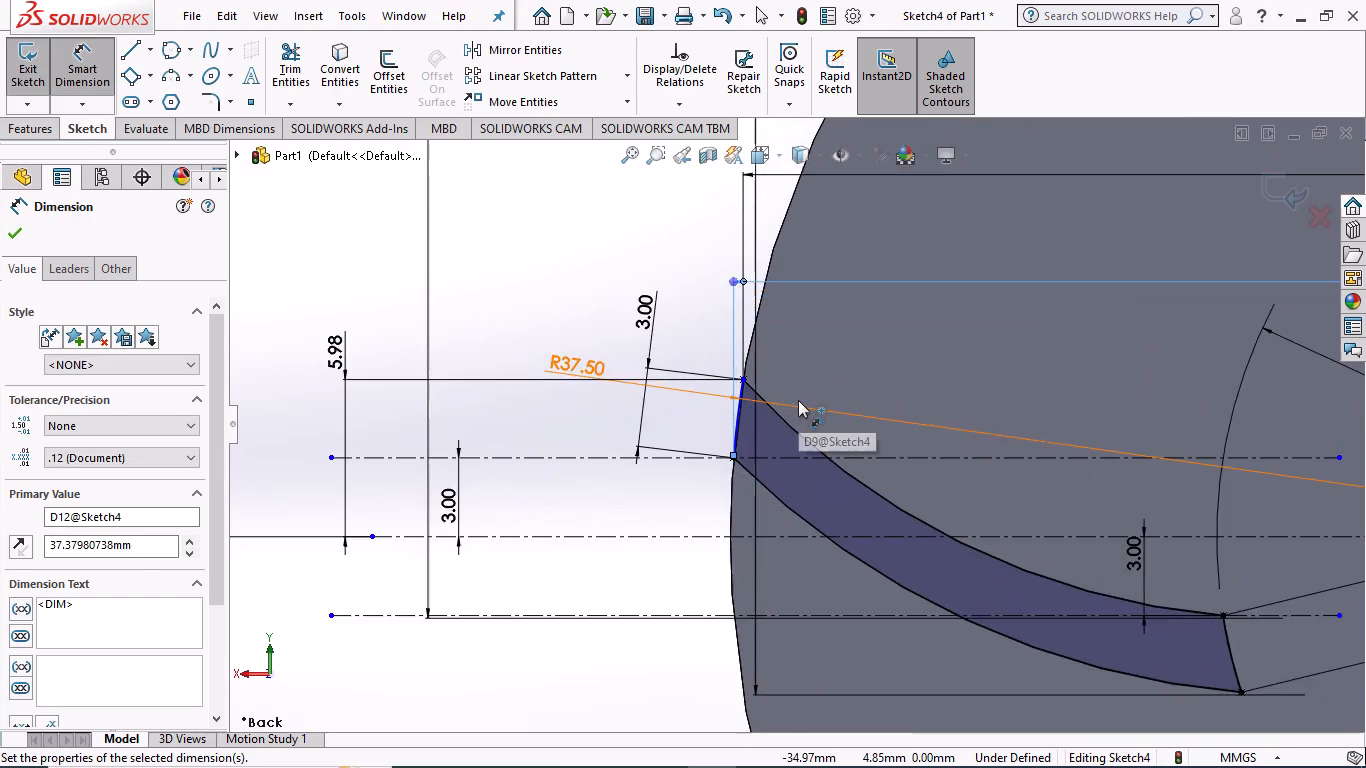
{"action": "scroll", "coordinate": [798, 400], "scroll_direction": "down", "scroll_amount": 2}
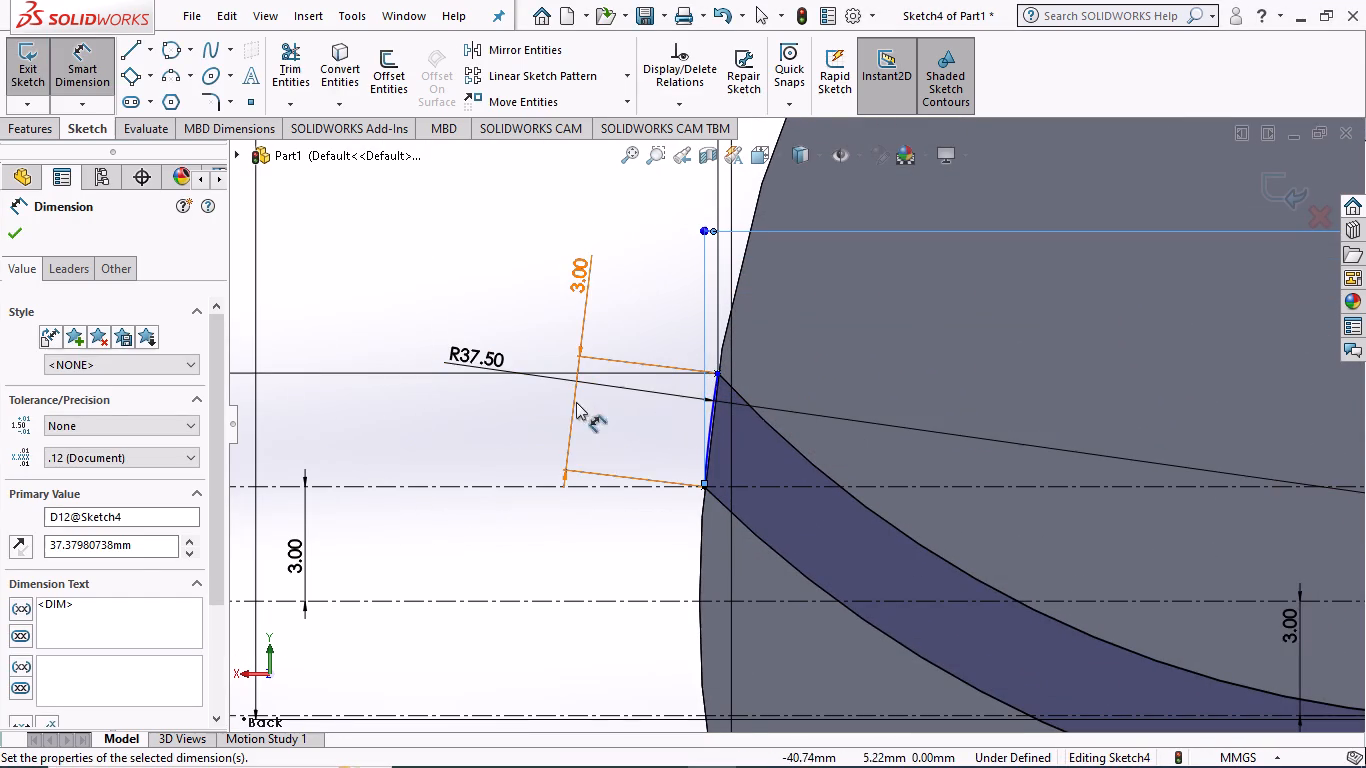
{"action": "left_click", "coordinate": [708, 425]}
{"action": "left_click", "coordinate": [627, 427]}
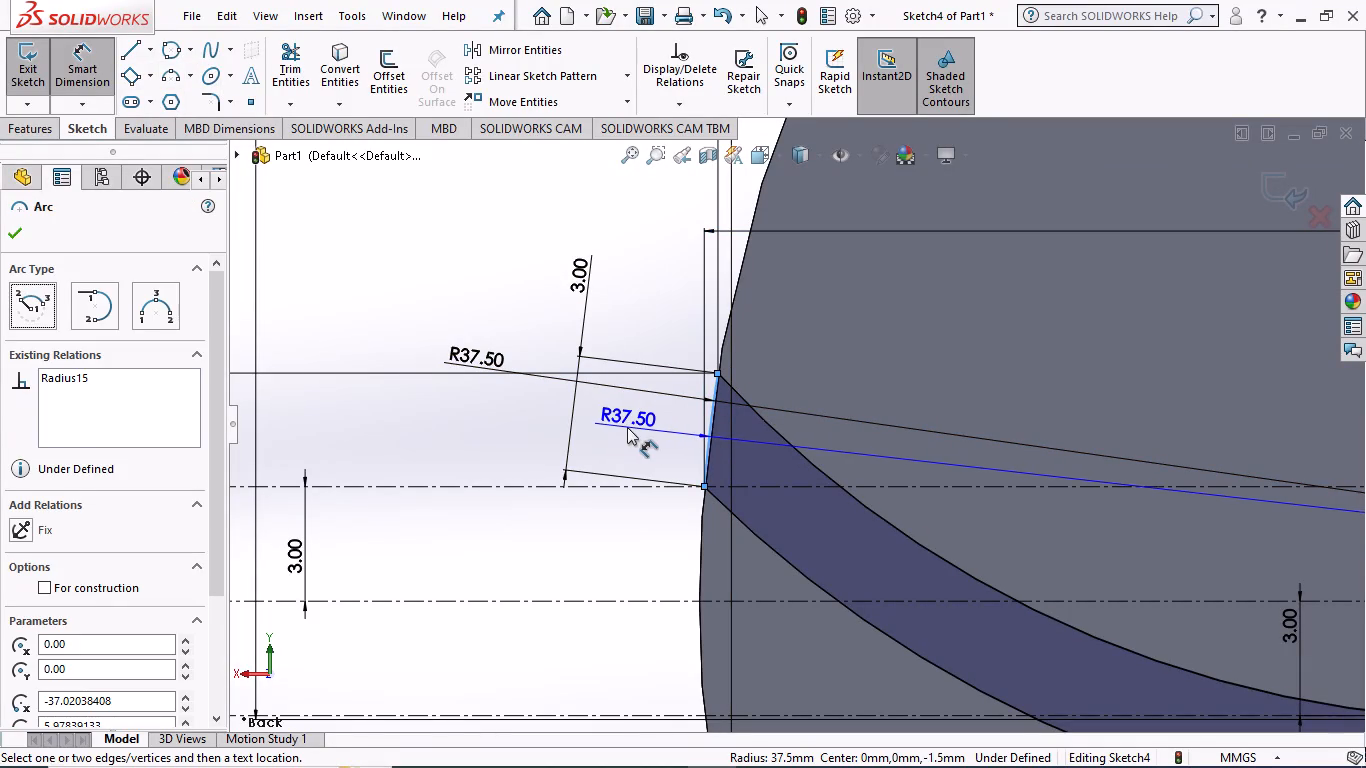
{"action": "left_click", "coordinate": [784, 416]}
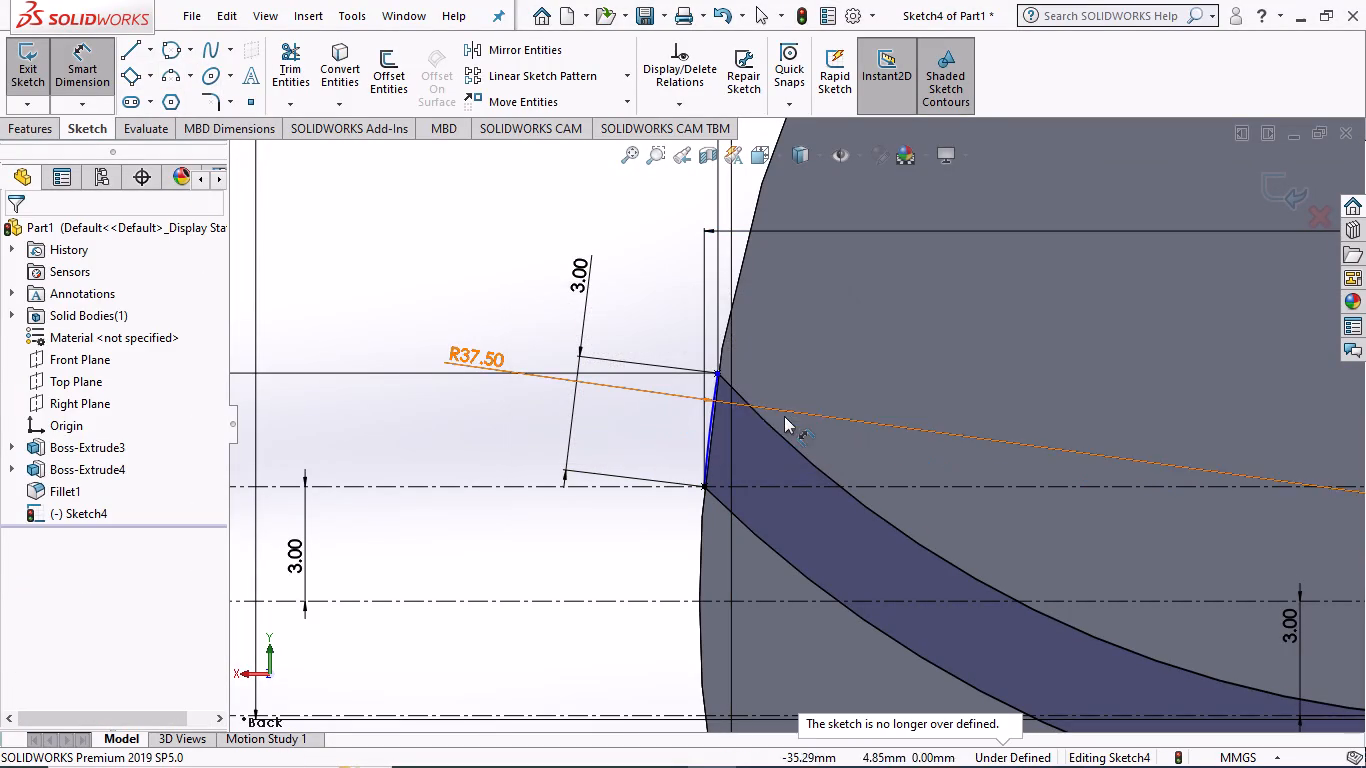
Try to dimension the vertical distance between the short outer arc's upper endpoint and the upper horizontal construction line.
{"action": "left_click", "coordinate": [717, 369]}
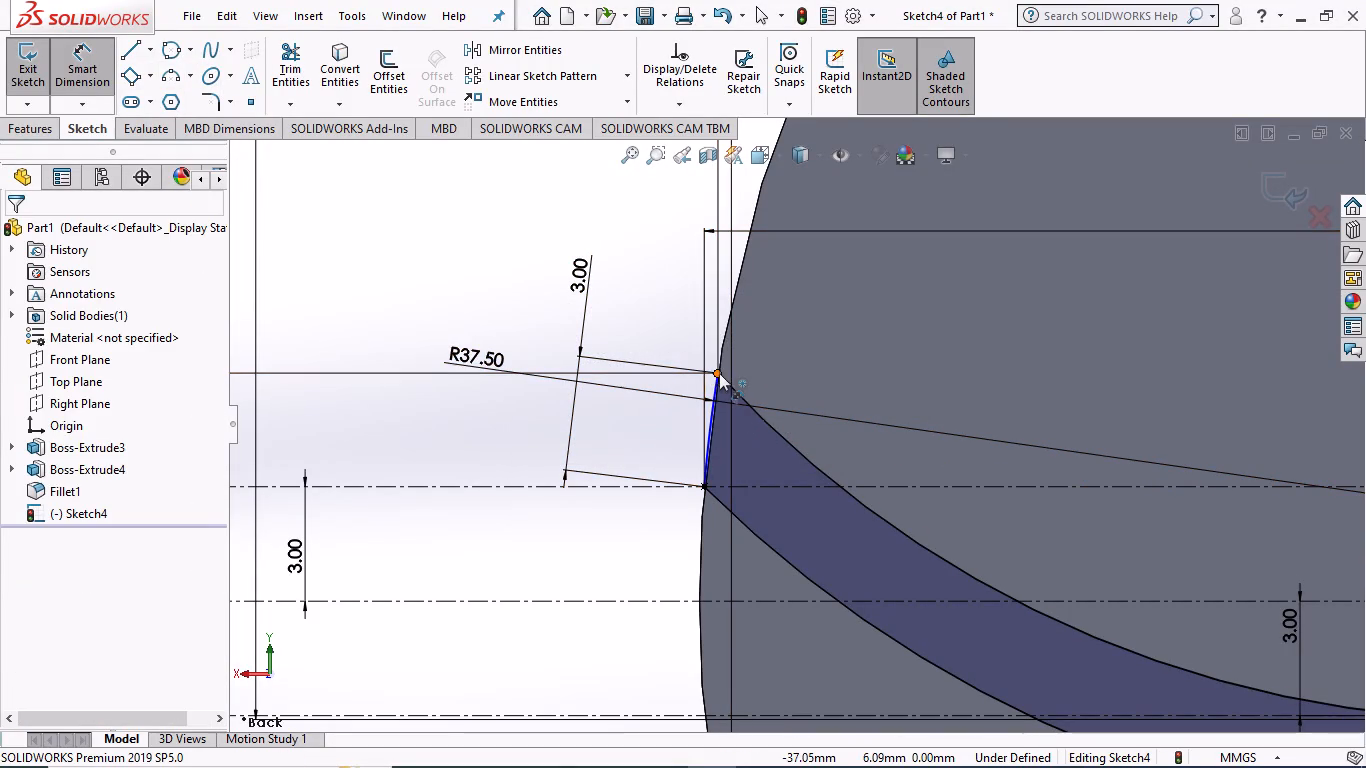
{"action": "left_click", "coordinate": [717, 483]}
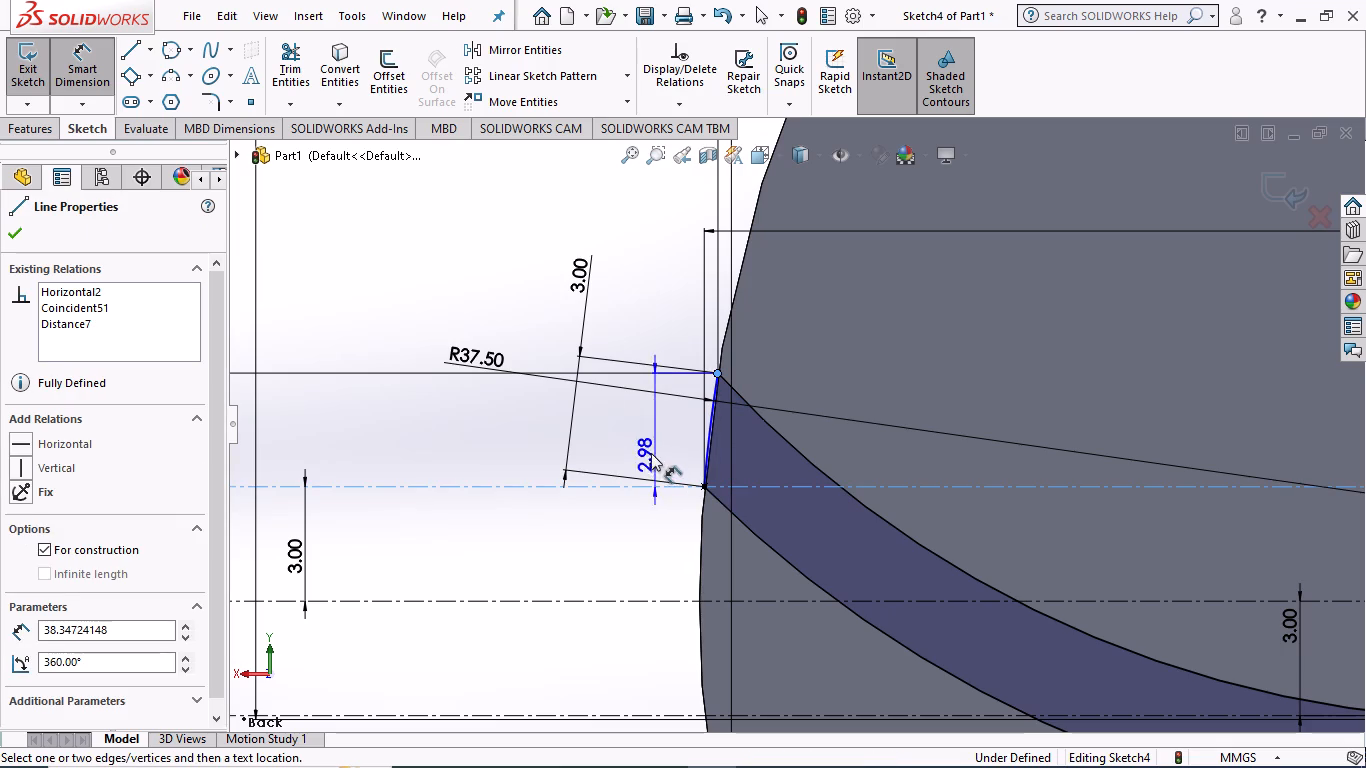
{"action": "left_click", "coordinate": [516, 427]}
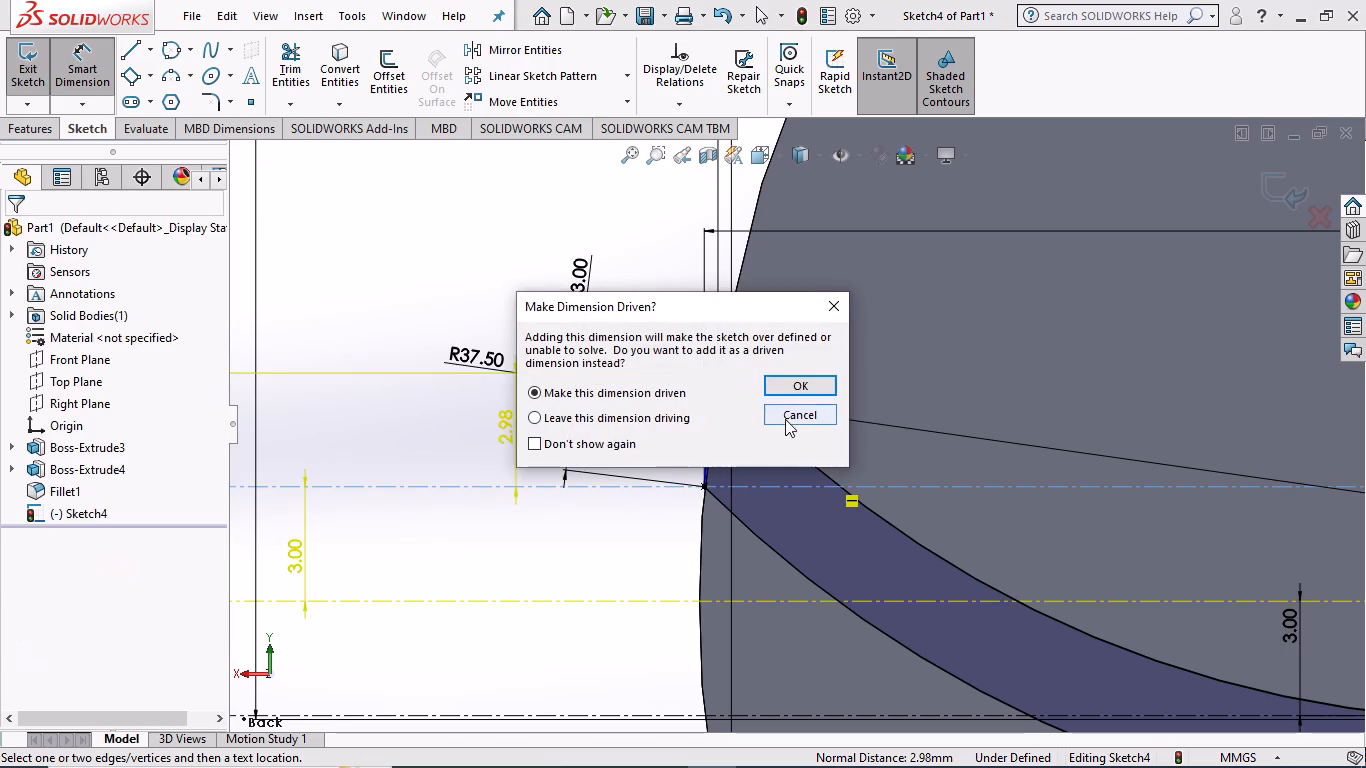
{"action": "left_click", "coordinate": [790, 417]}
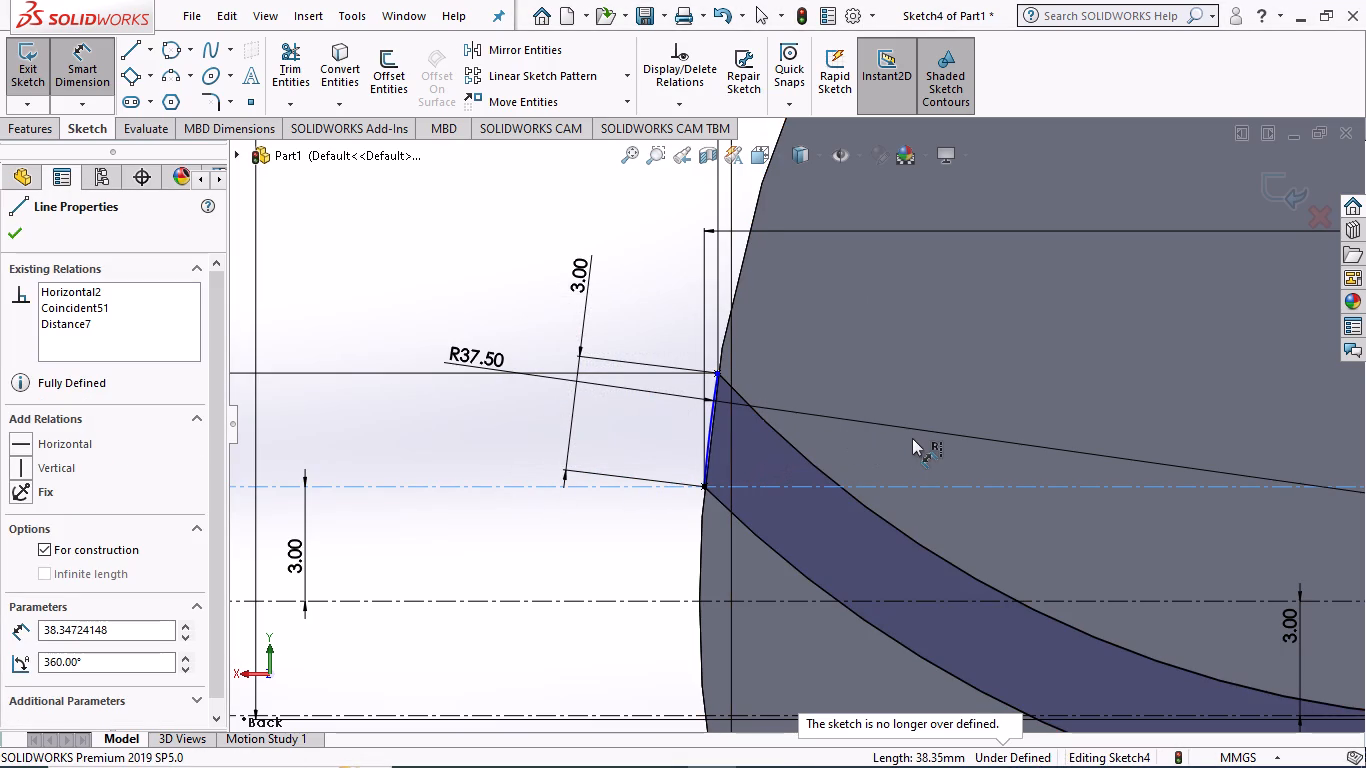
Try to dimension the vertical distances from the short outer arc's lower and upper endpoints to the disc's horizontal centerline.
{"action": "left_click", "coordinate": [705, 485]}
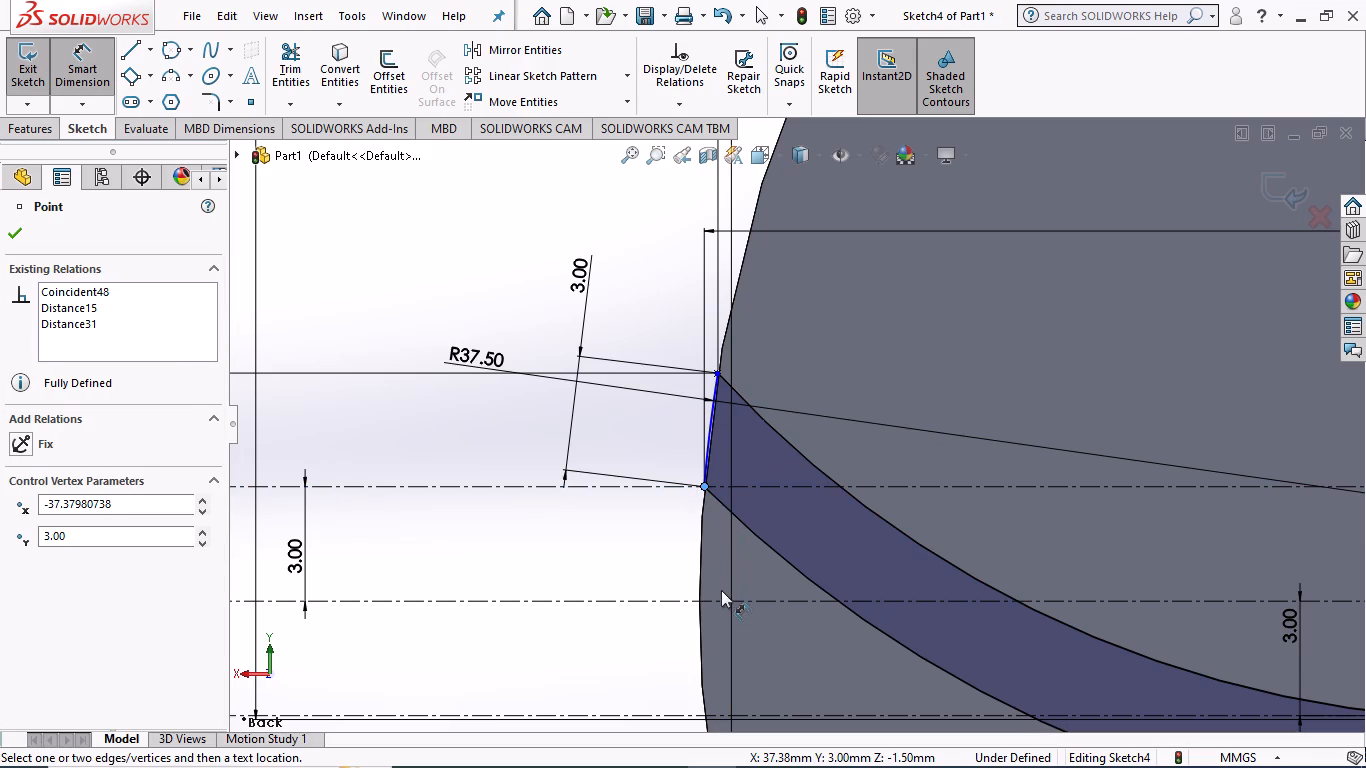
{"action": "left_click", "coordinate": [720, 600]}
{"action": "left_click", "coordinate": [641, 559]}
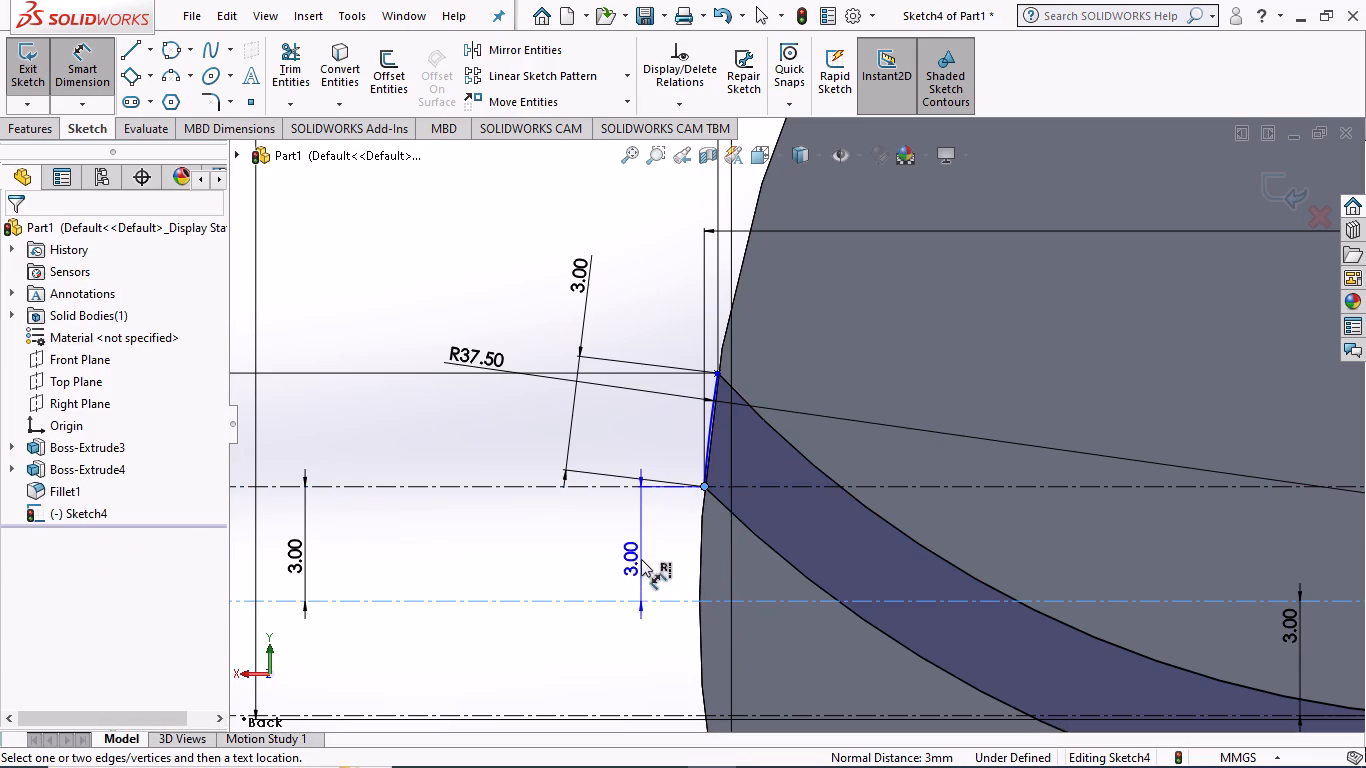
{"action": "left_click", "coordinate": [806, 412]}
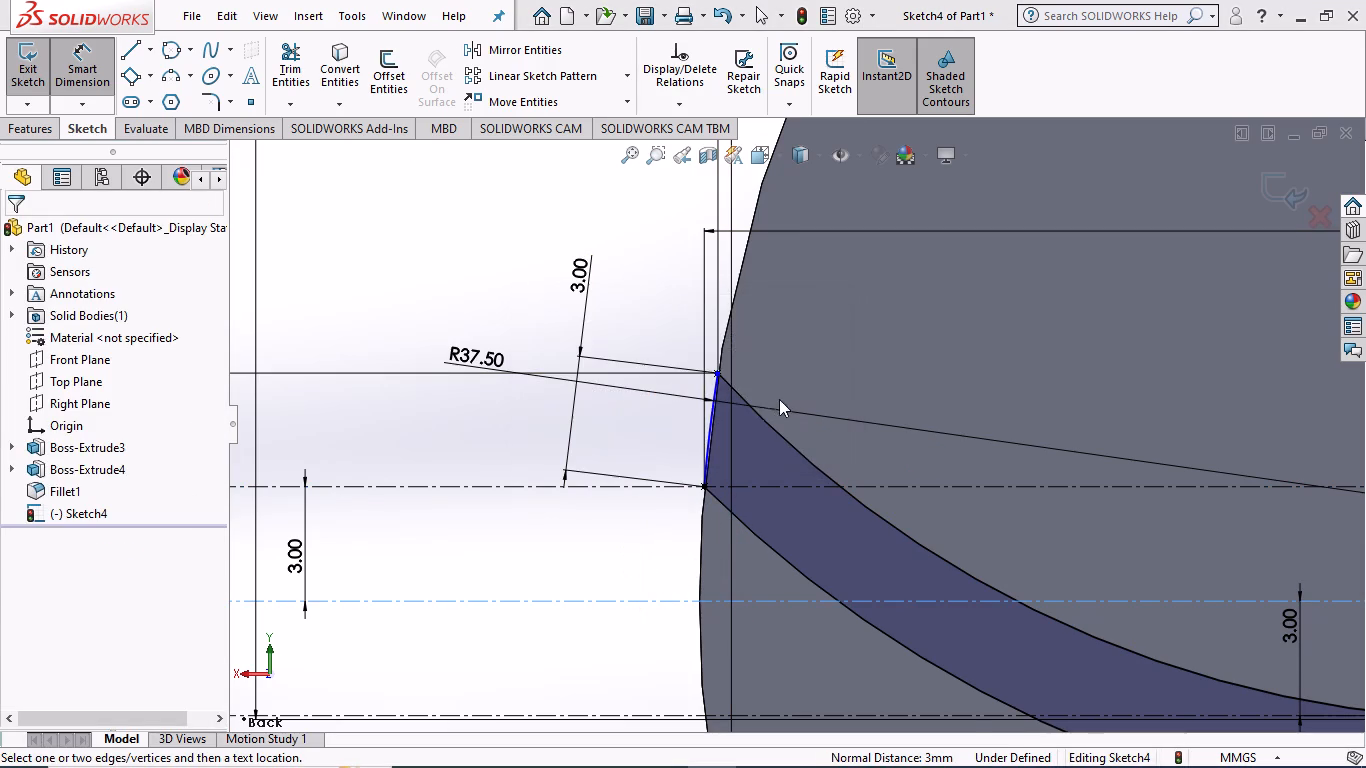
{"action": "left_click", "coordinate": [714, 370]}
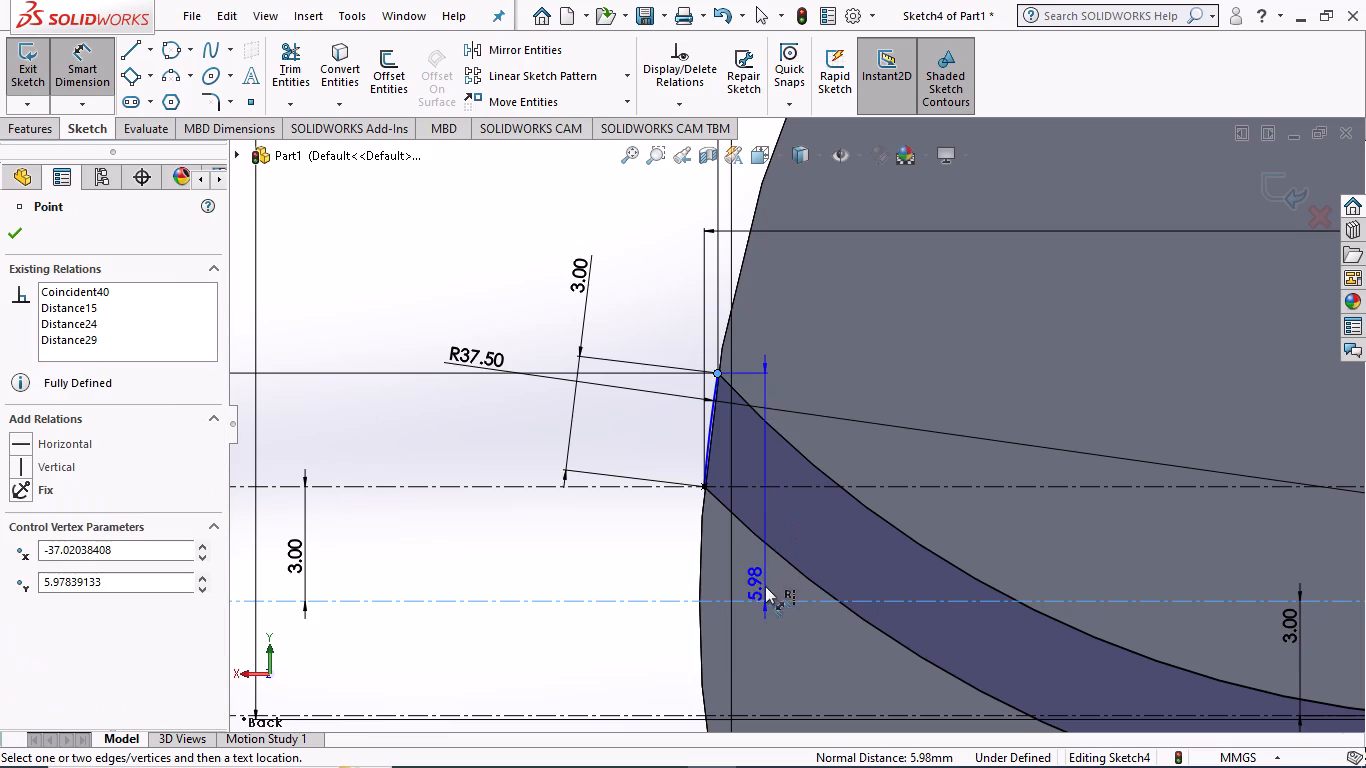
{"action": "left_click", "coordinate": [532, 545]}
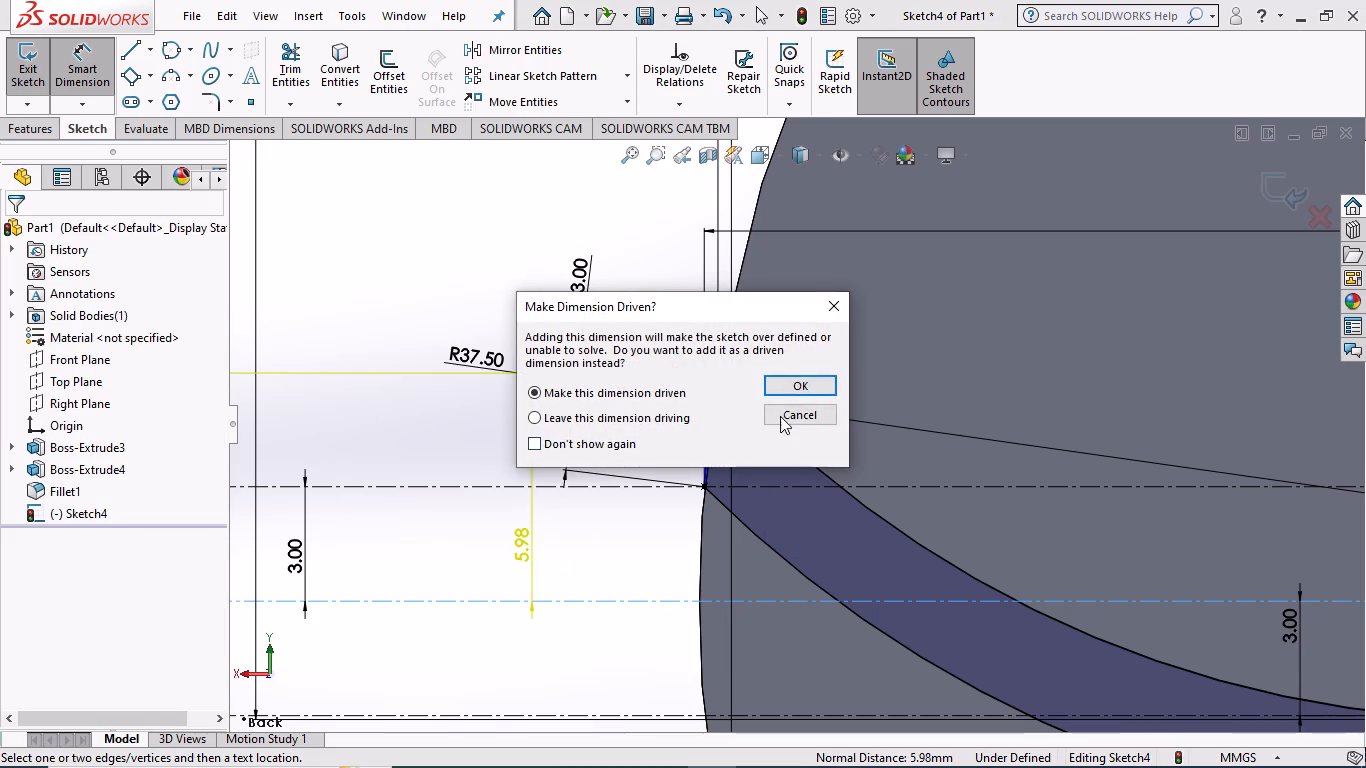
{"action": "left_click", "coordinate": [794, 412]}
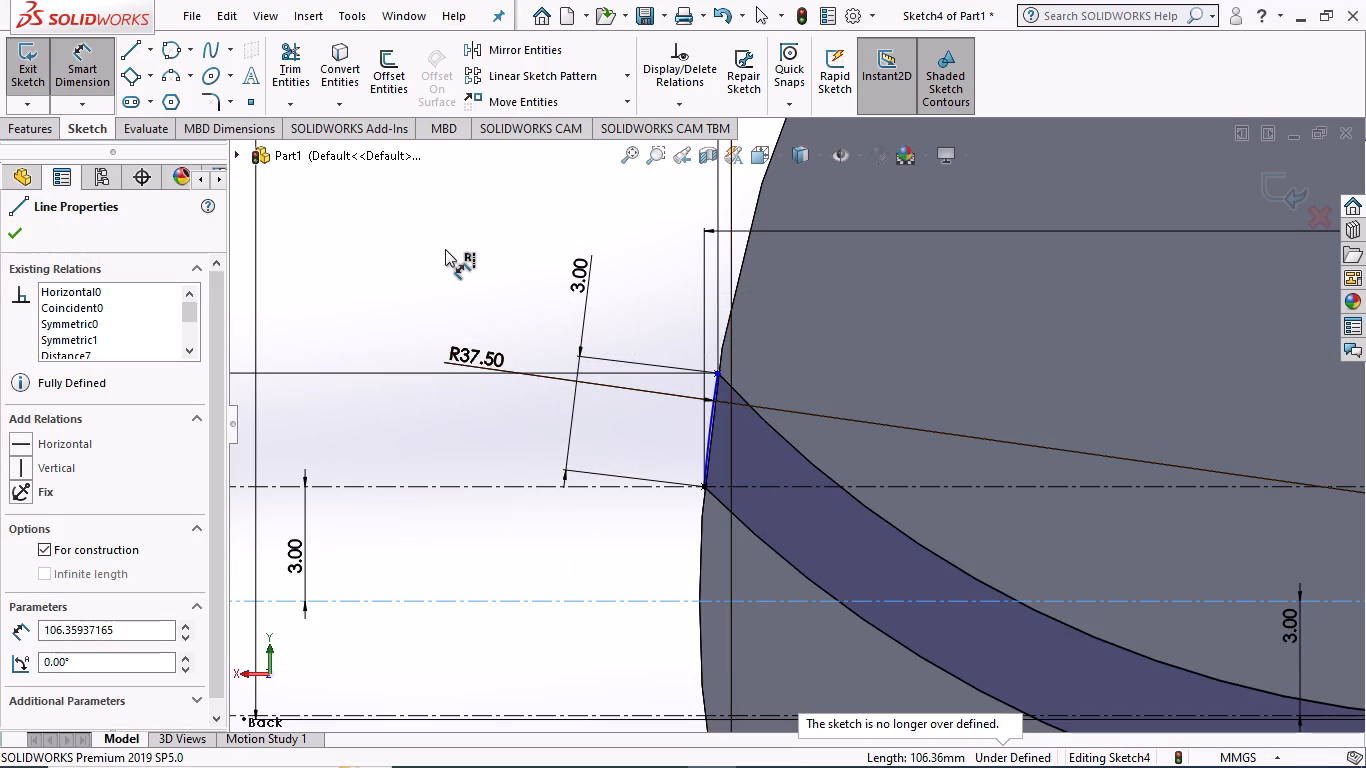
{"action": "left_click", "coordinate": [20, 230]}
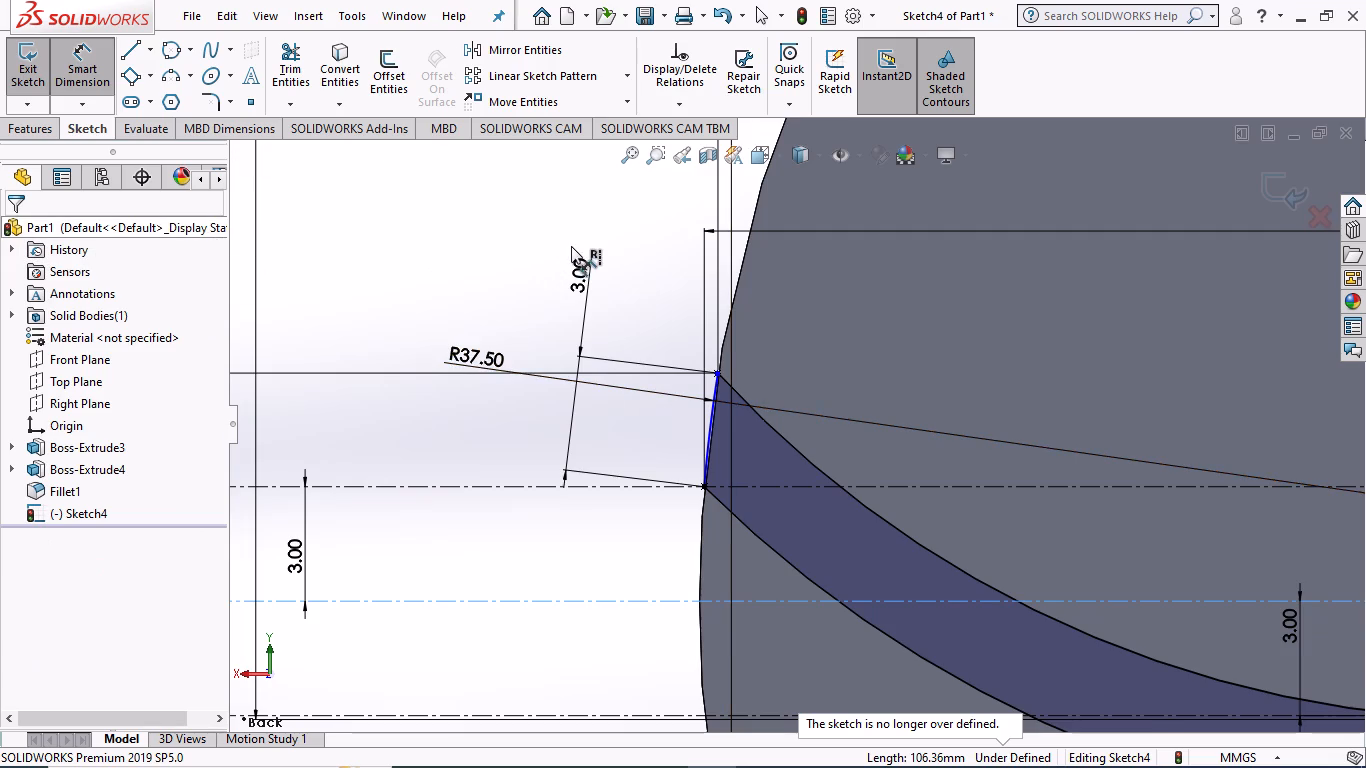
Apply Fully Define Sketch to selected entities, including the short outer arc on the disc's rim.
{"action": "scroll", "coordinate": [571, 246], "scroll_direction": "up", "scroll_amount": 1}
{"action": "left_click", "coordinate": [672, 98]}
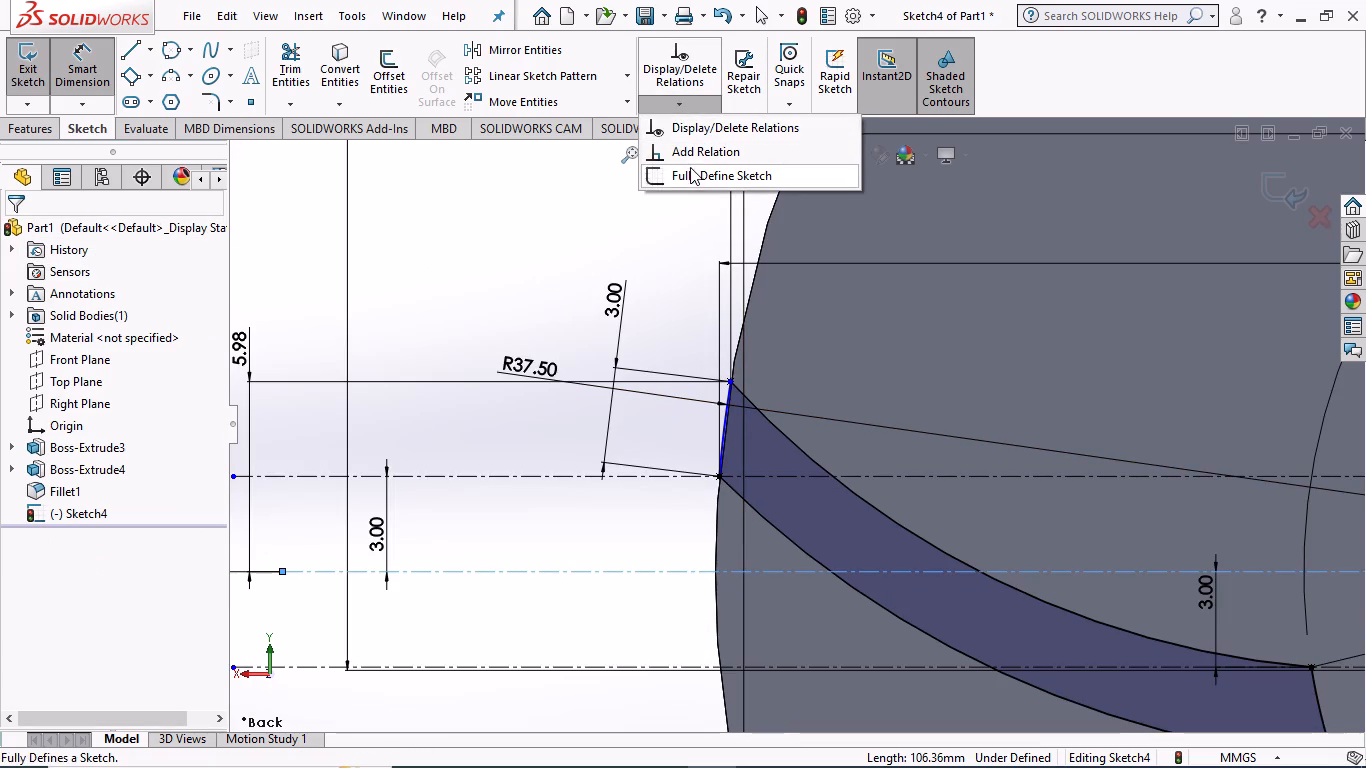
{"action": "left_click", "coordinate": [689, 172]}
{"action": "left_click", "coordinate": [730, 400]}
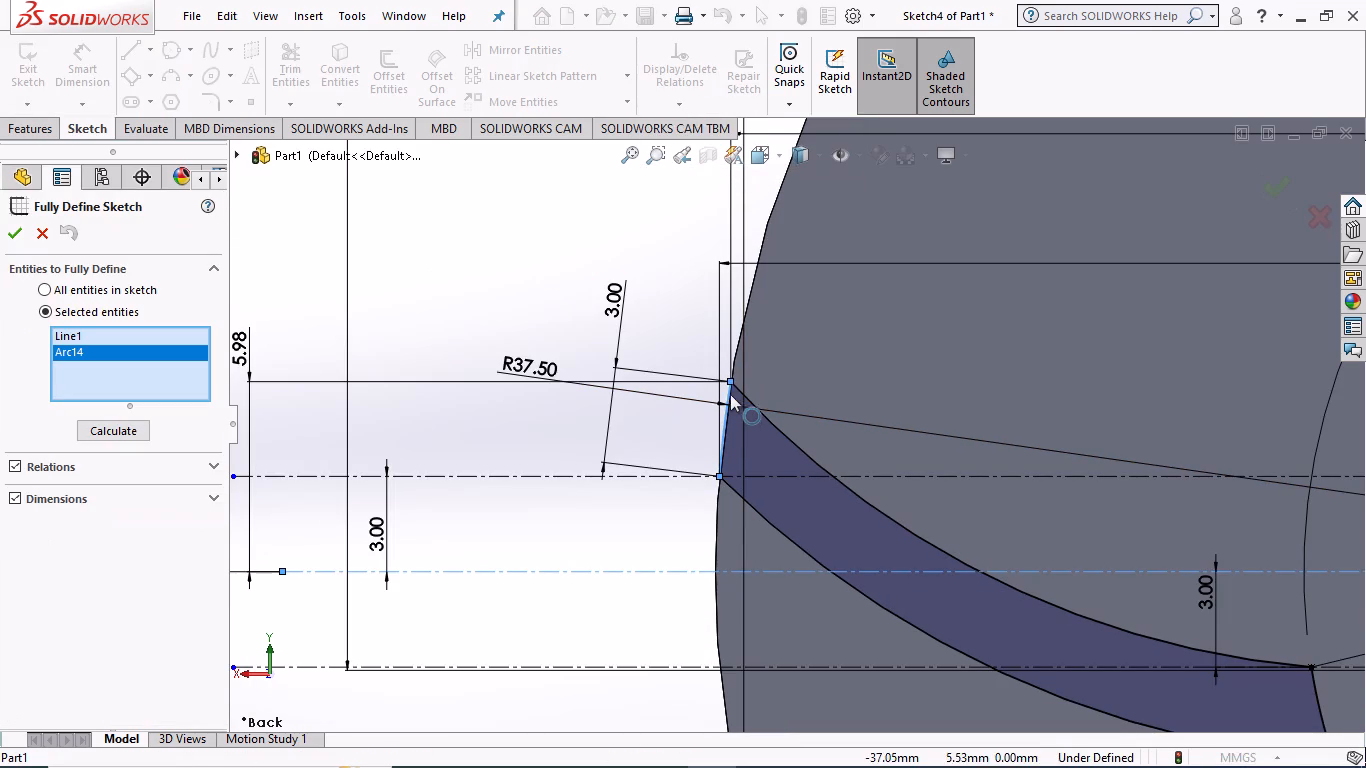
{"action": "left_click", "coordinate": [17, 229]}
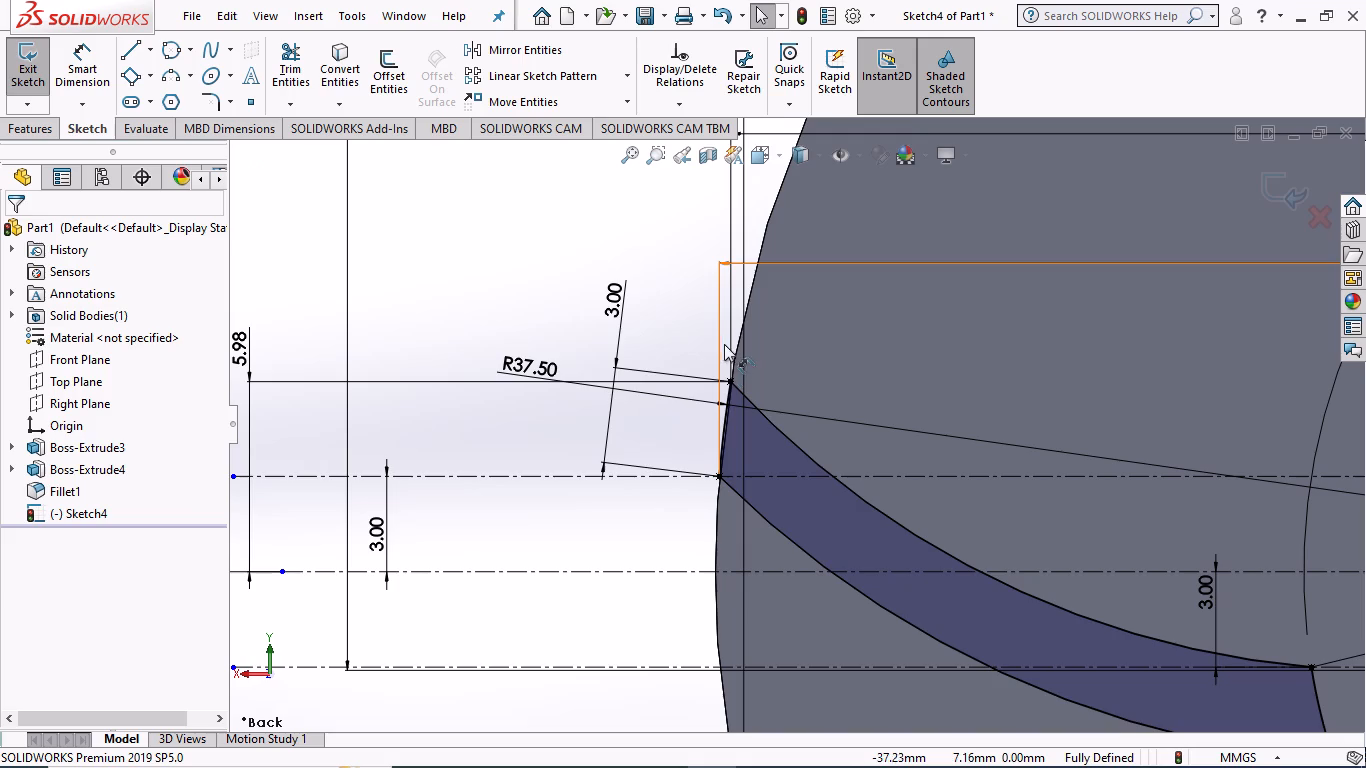
Examine how the short outer arc and its endpoints line up with the disc's rim and the rest of the profile.
{"action": "scroll", "coordinate": [753, 431], "scroll_direction": "down", "scroll_amount": 1}
{"action": "scroll", "coordinate": [748, 431], "scroll_direction": "up", "scroll_amount": 10}
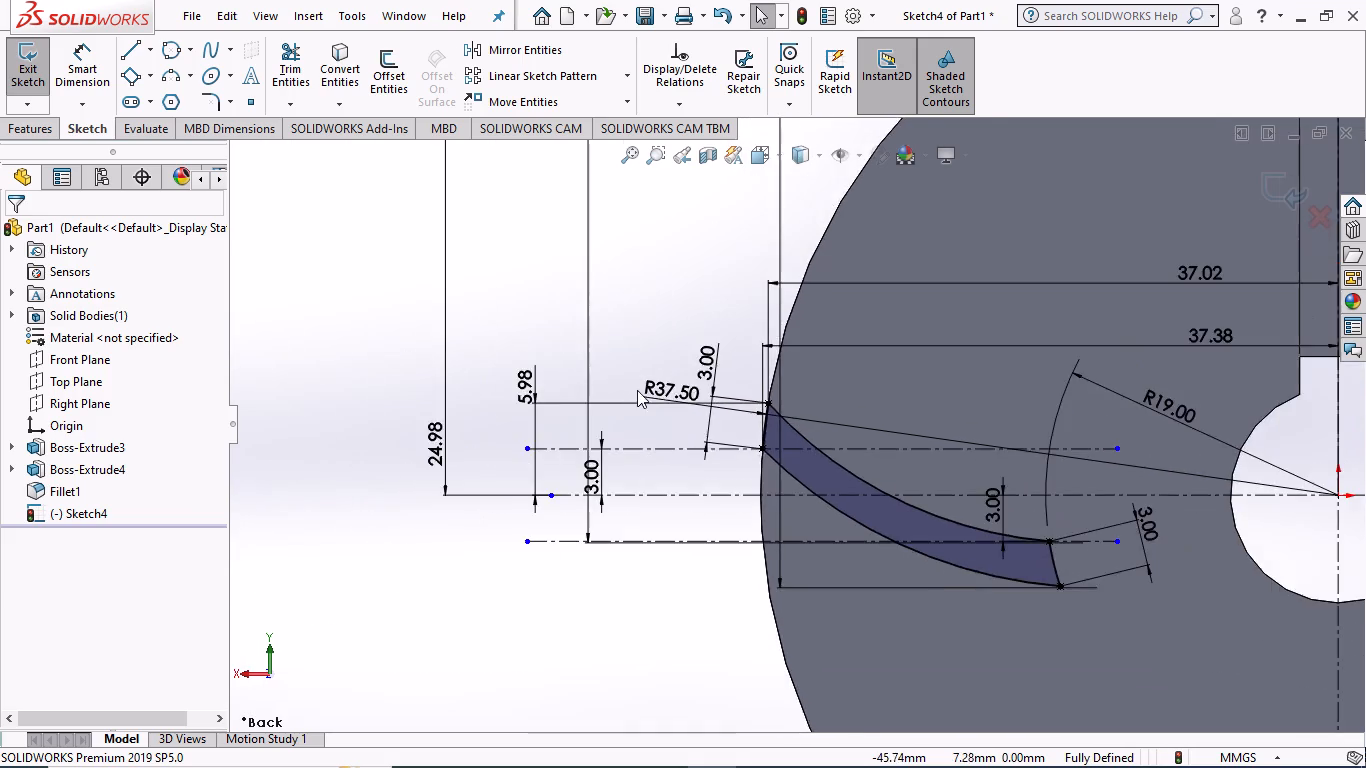
{"action": "scroll", "coordinate": [637, 390], "scroll_direction": "up", "scroll_amount": 8}
{"action": "scroll", "coordinate": [802, 334], "scroll_direction": "down", "scroll_amount": 4}
{"action": "scroll", "coordinate": [788, 420], "scroll_direction": "down", "scroll_amount": 3}
{"action": "scroll", "coordinate": [836, 554], "scroll_direction": "up", "scroll_amount": 2}
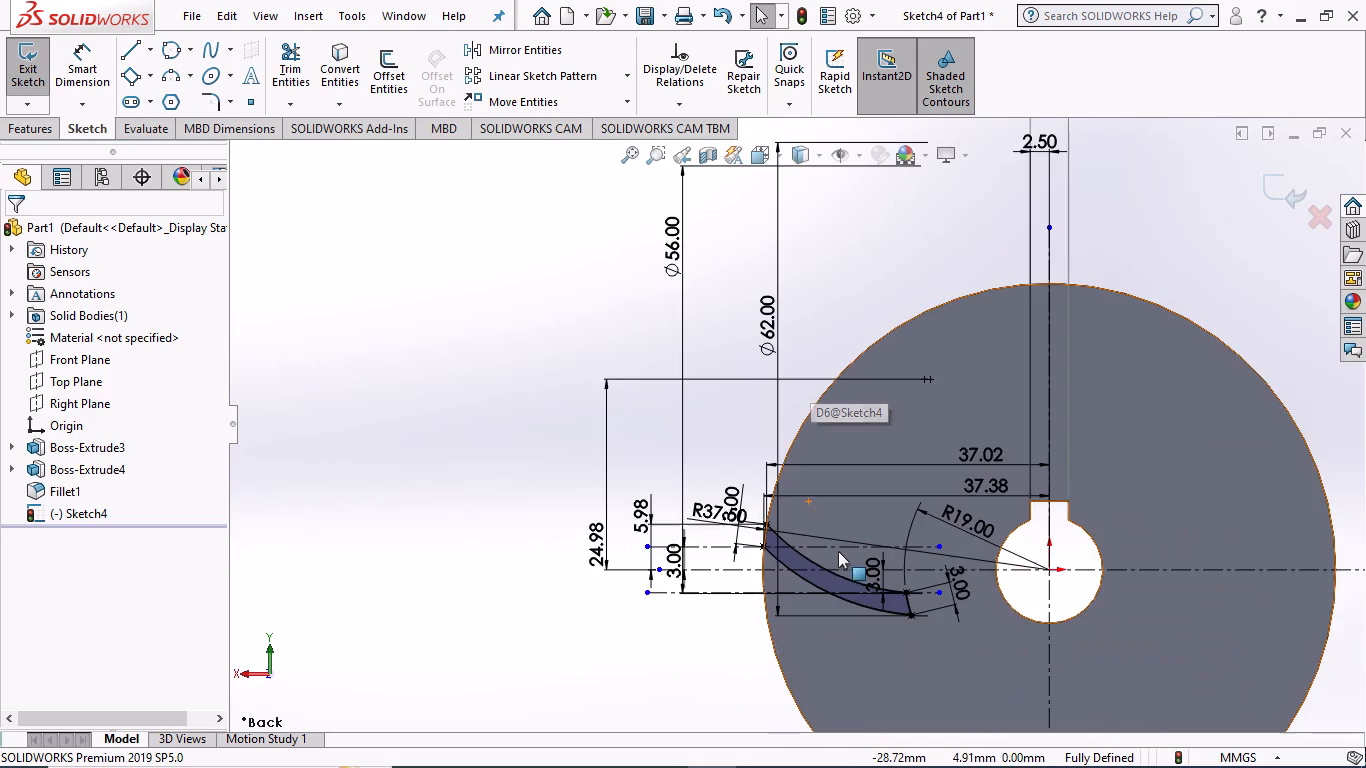
{"action": "scroll", "coordinate": [832, 564], "scroll_direction": "down", "scroll_amount": 6}
{"action": "scroll", "coordinate": [666, 479], "scroll_direction": "down", "scroll_amount": 6}
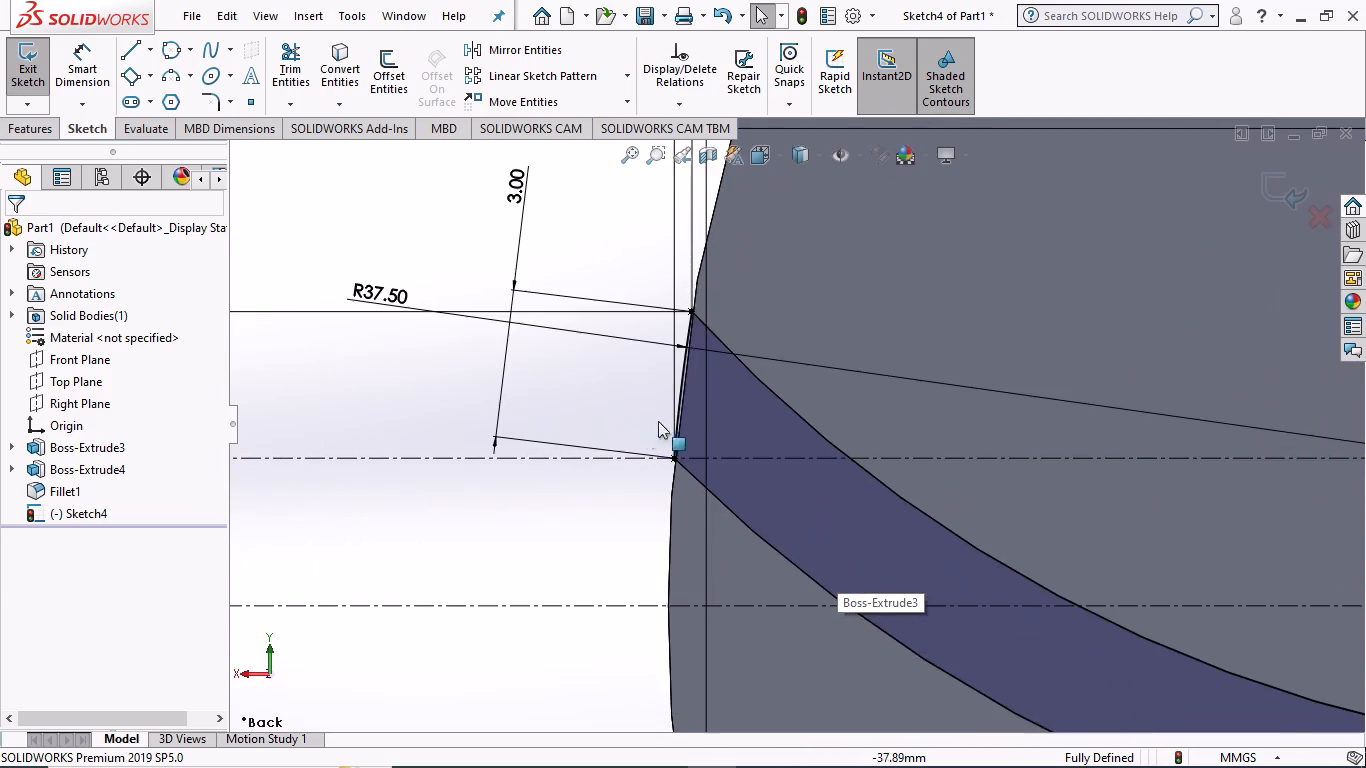
{"action": "scroll", "coordinate": [714, 395], "scroll_direction": "down", "scroll_amount": 7}
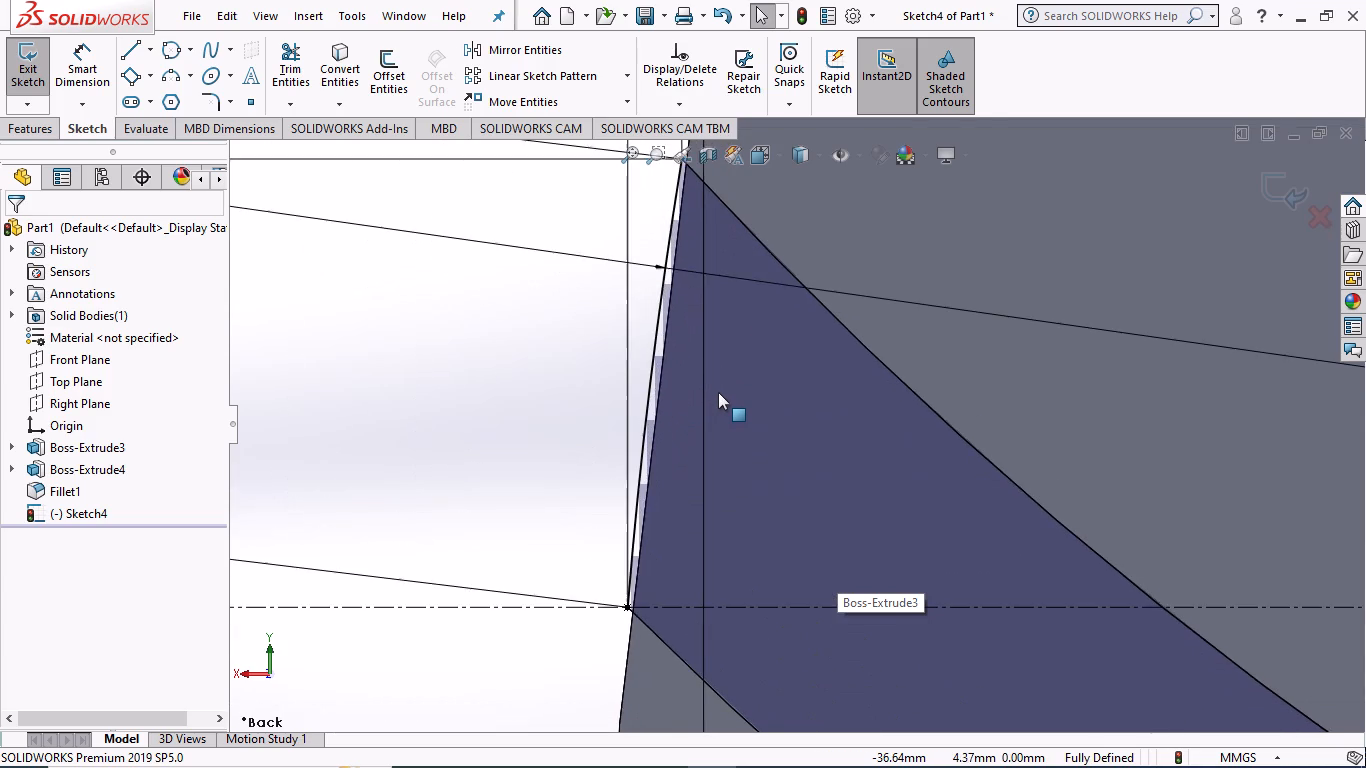
{"action": "scroll", "coordinate": [718, 392], "scroll_direction": "down", "scroll_amount": 2}
{"action": "scroll", "coordinate": [718, 392], "scroll_direction": "up", "scroll_amount": 3}
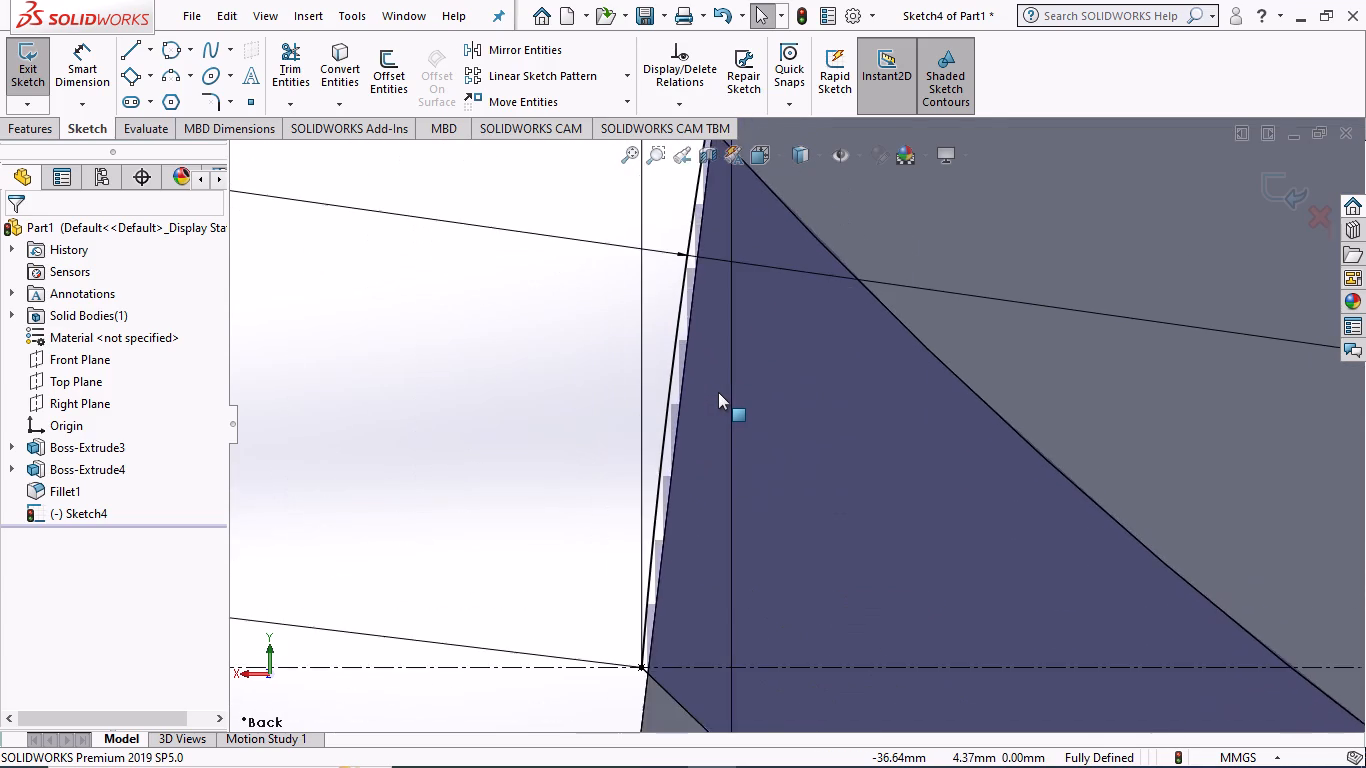
{"action": "scroll", "coordinate": [718, 392], "scroll_direction": "up", "scroll_amount": 4}
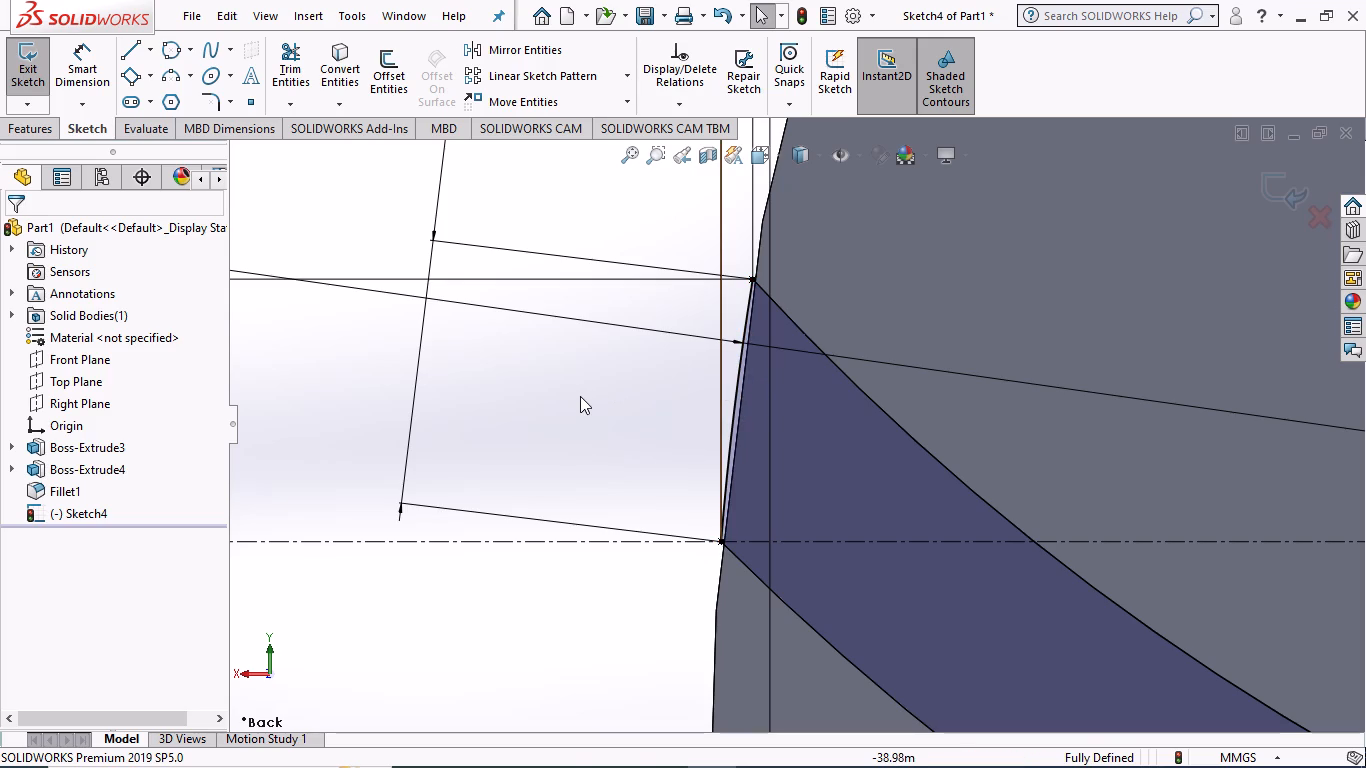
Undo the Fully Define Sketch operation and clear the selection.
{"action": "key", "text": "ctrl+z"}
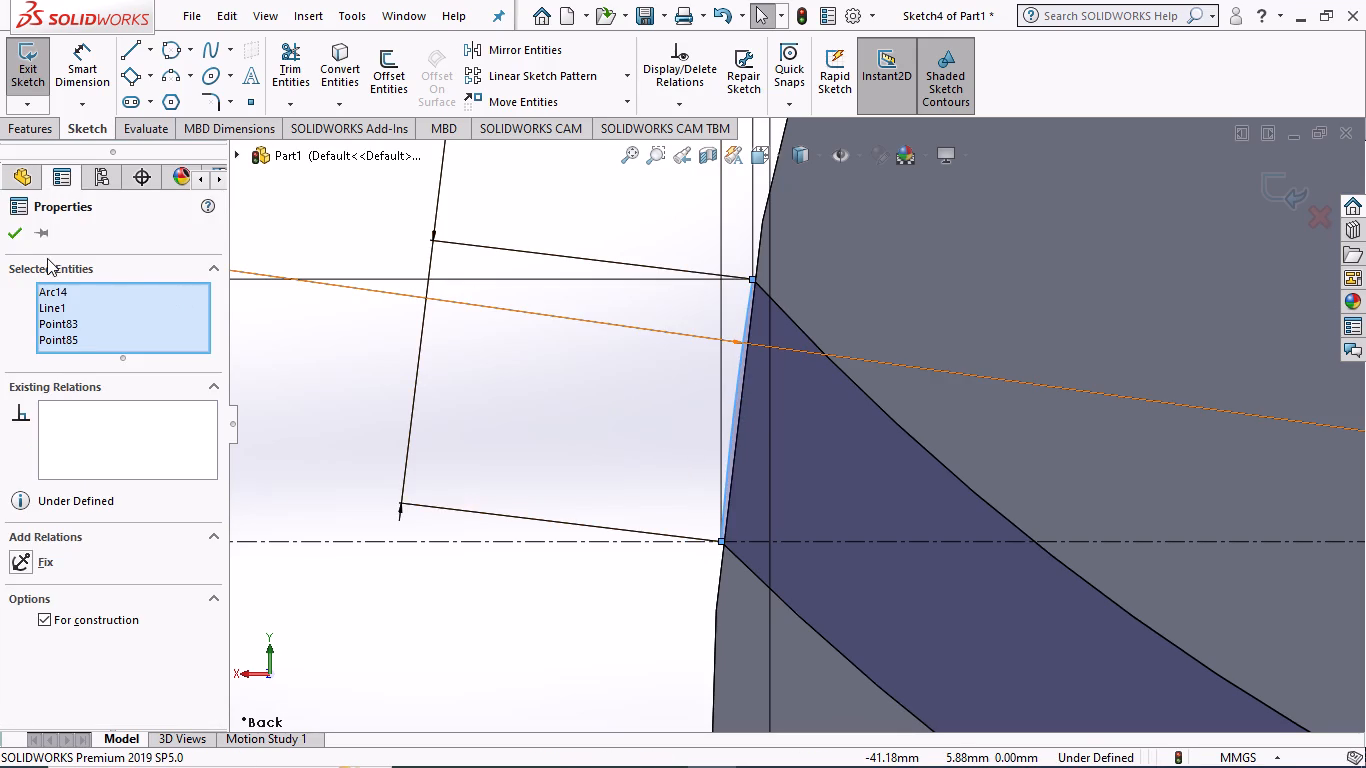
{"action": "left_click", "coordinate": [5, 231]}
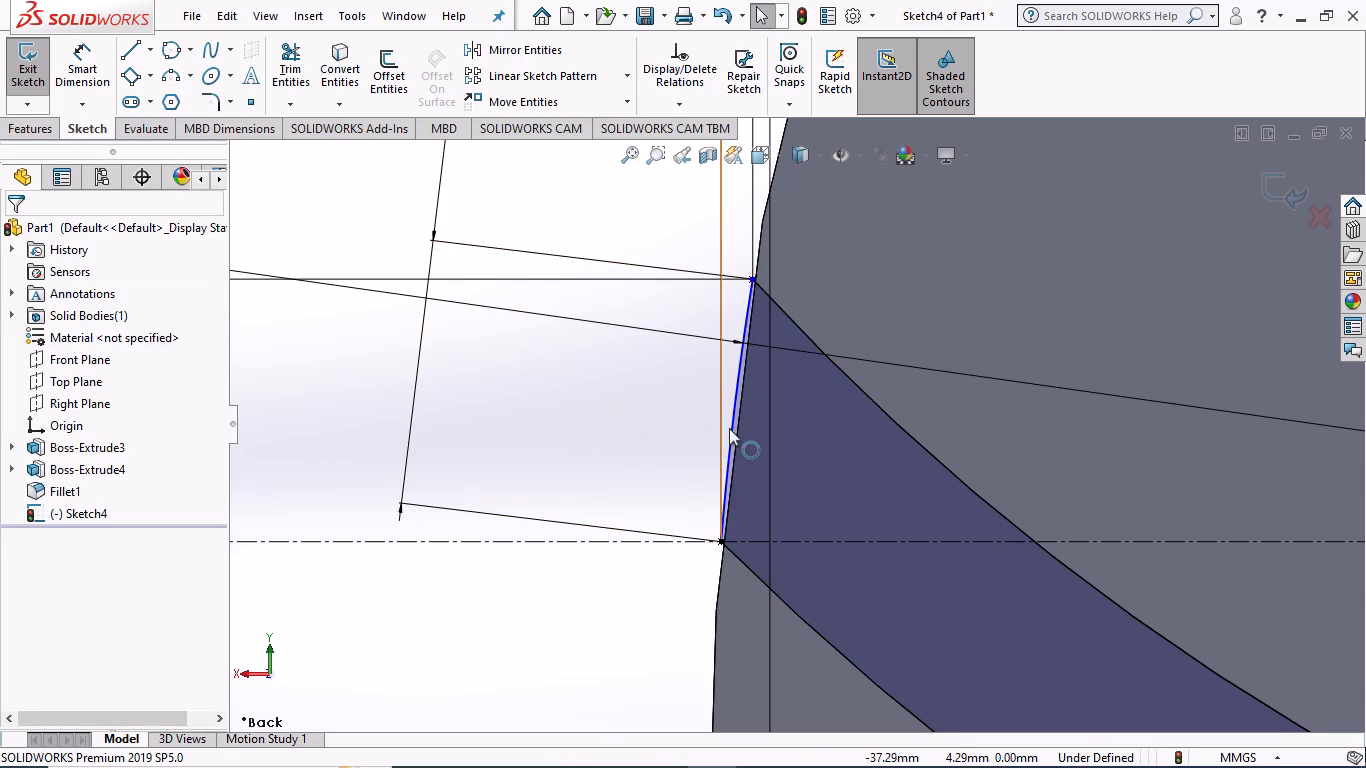
Delete the short outer arc of the curved profile along with its associated dimension.
{"action": "left_click", "coordinate": [739, 374]}
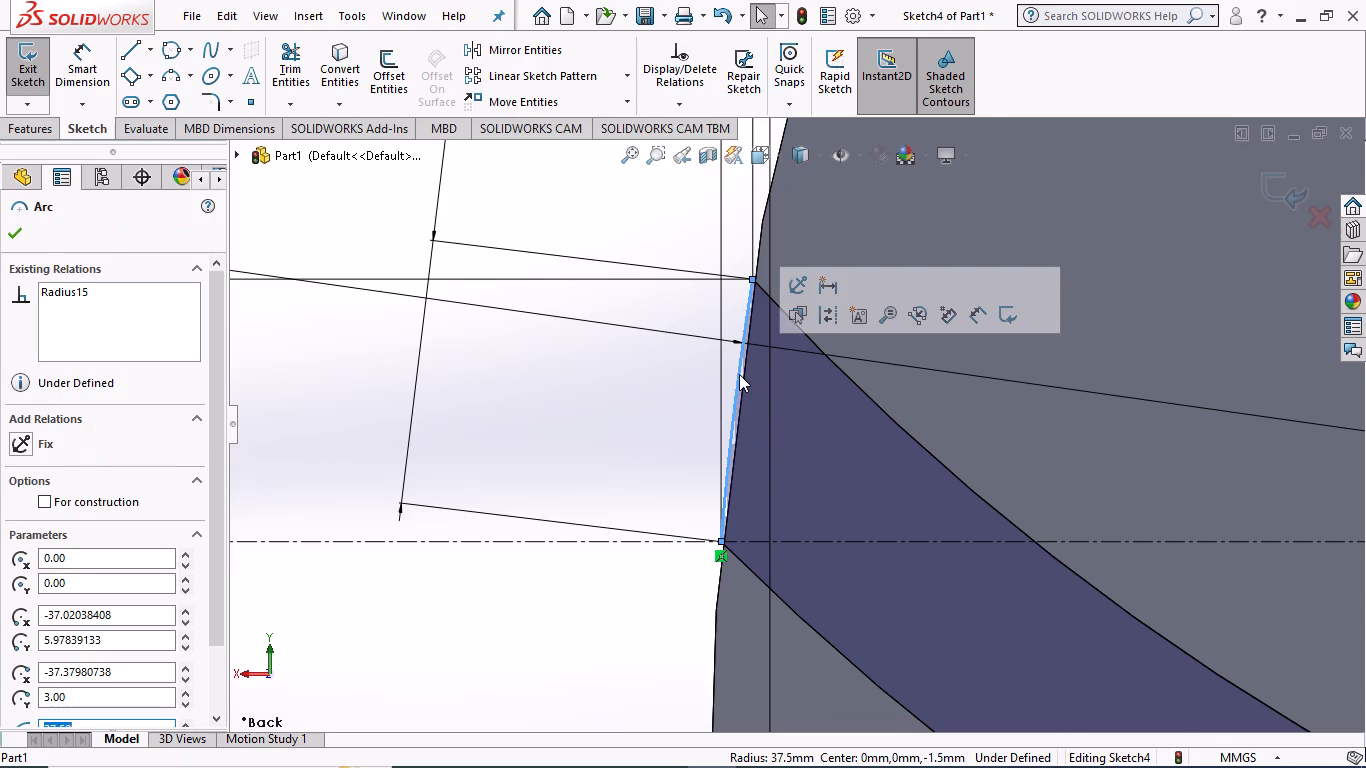
{"action": "key", "text": "Delete"}
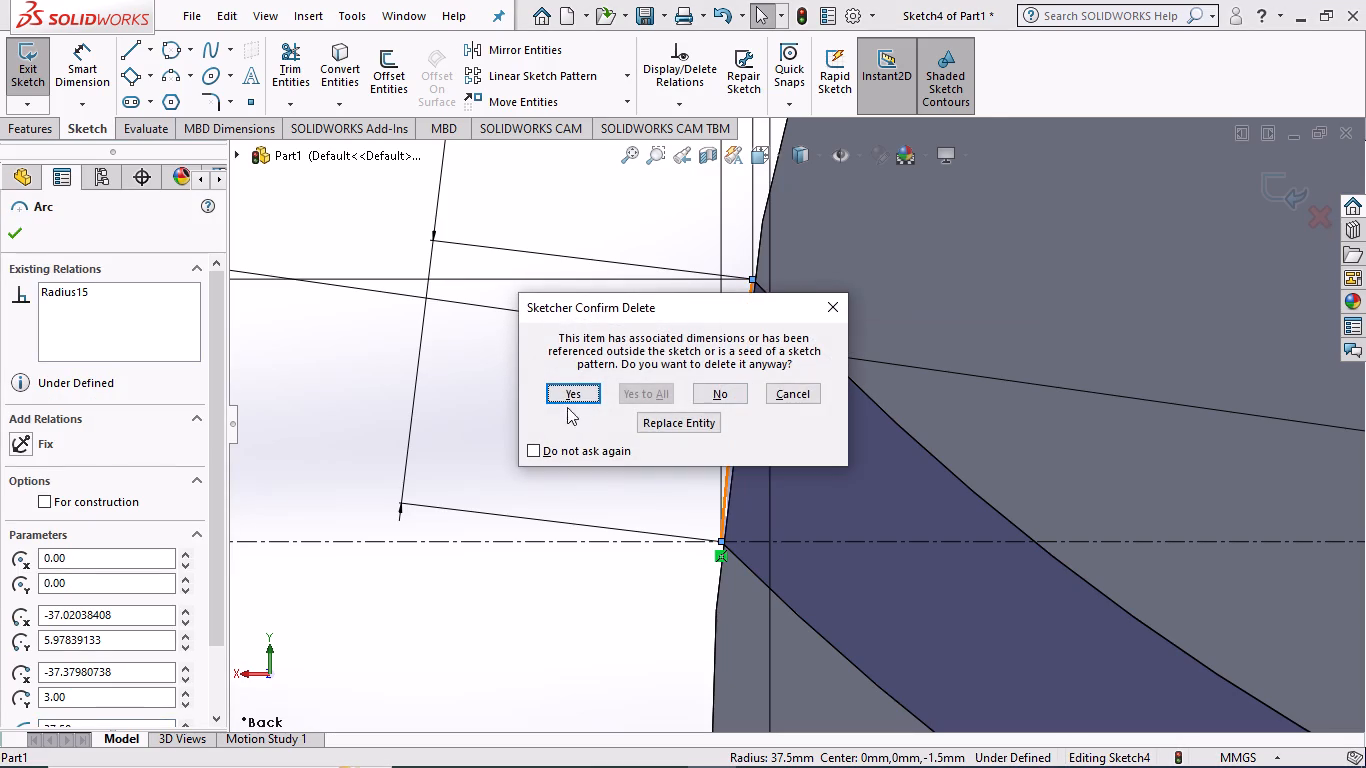
{"action": "left_click", "coordinate": [566, 388]}
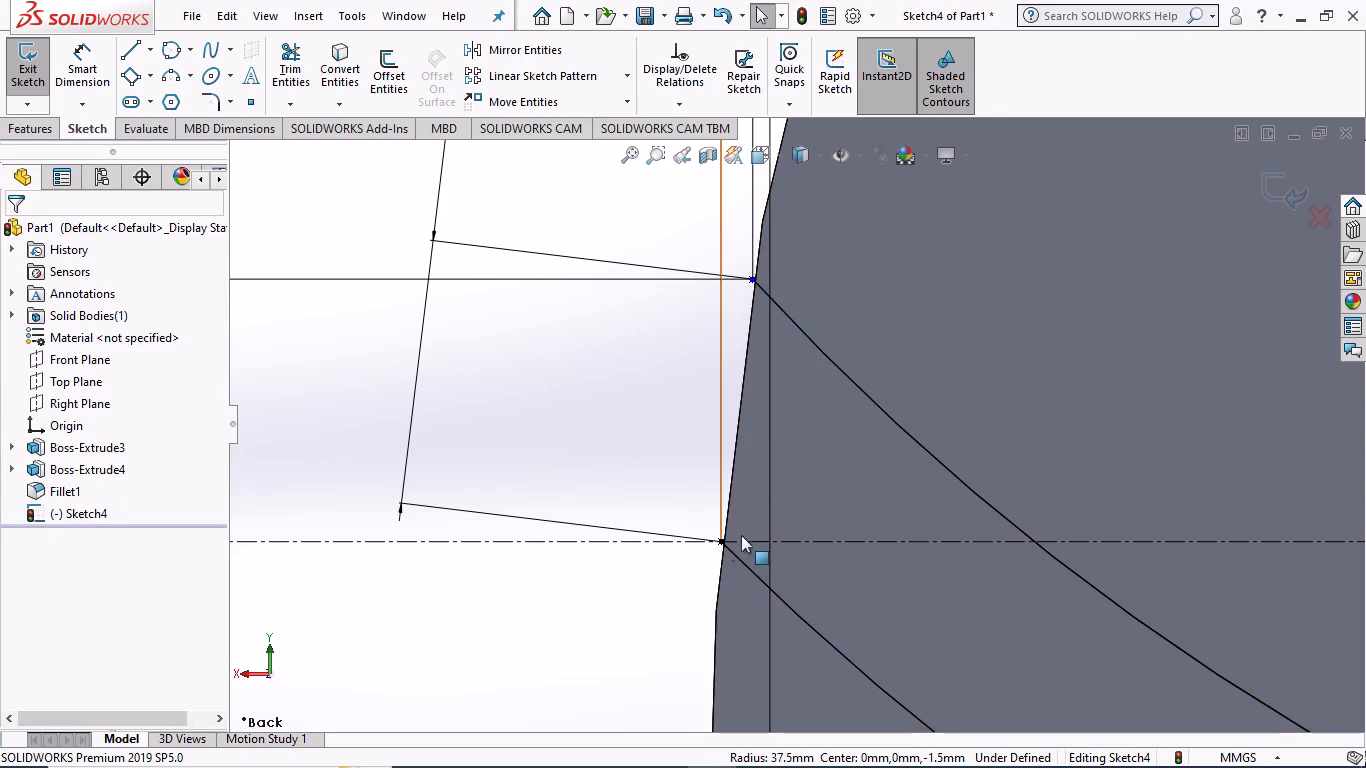
Convert the disc's outer circular edge into a sketch entity that passes the open end of the curved profile.
{"action": "scroll", "coordinate": [729, 546], "scroll_direction": "down", "scroll_amount": 5}
{"action": "scroll", "coordinate": [794, 427], "scroll_direction": "up", "scroll_amount": 5}
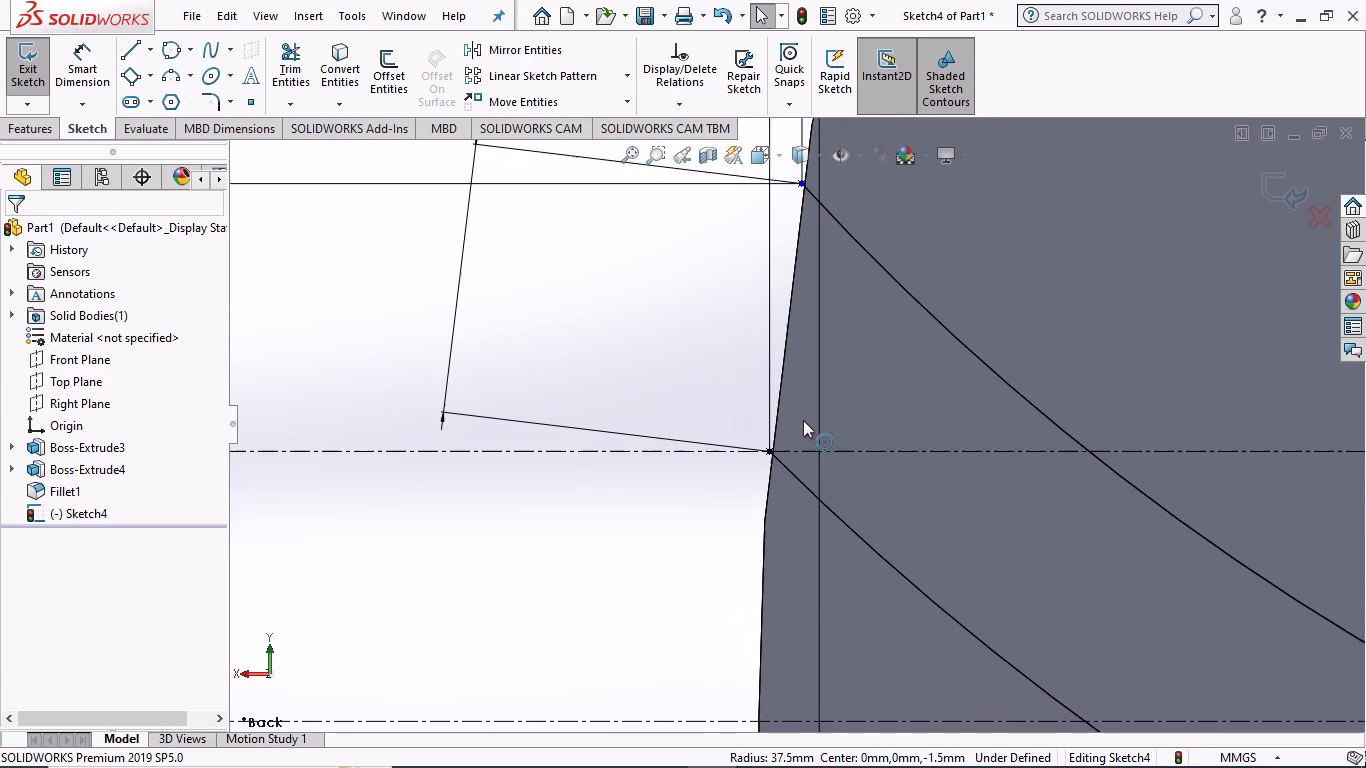
{"action": "left_click", "coordinate": [342, 69]}
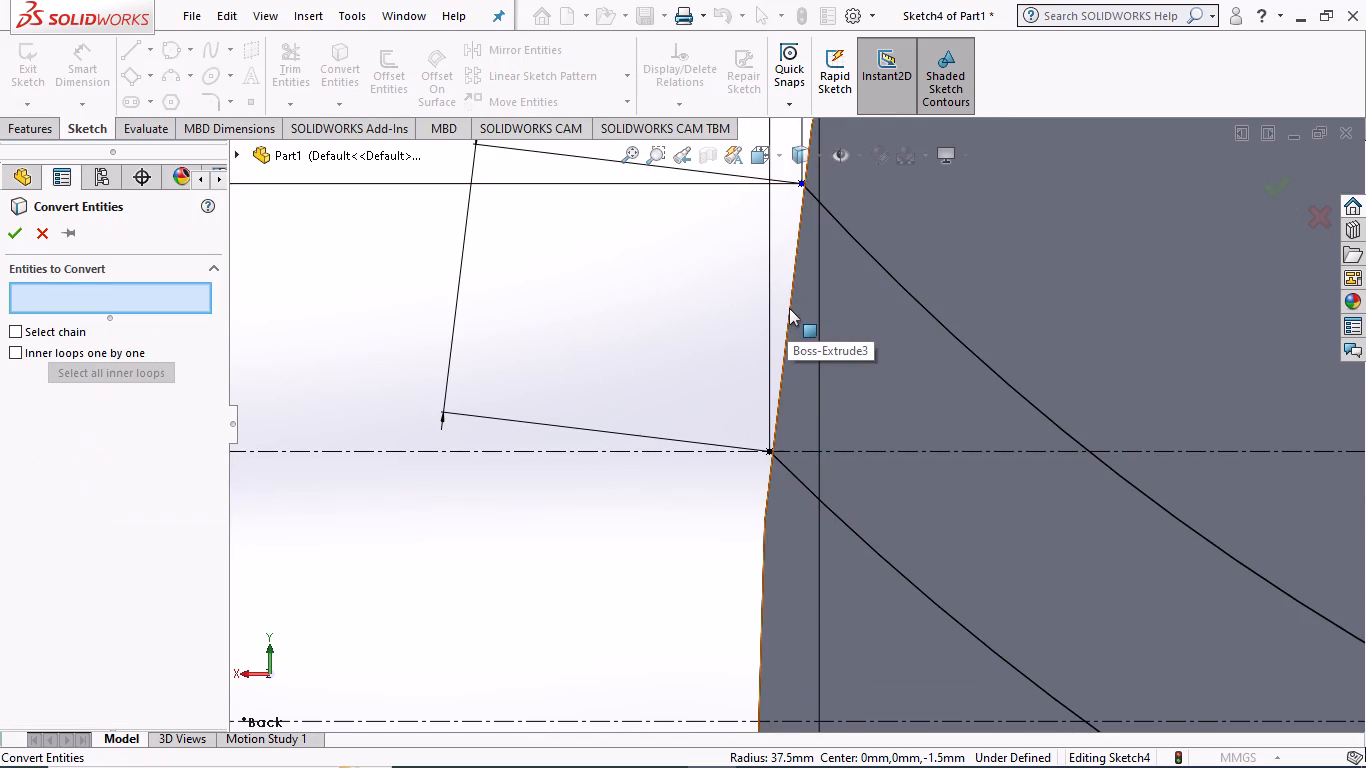
{"action": "left_click", "coordinate": [788, 303]}
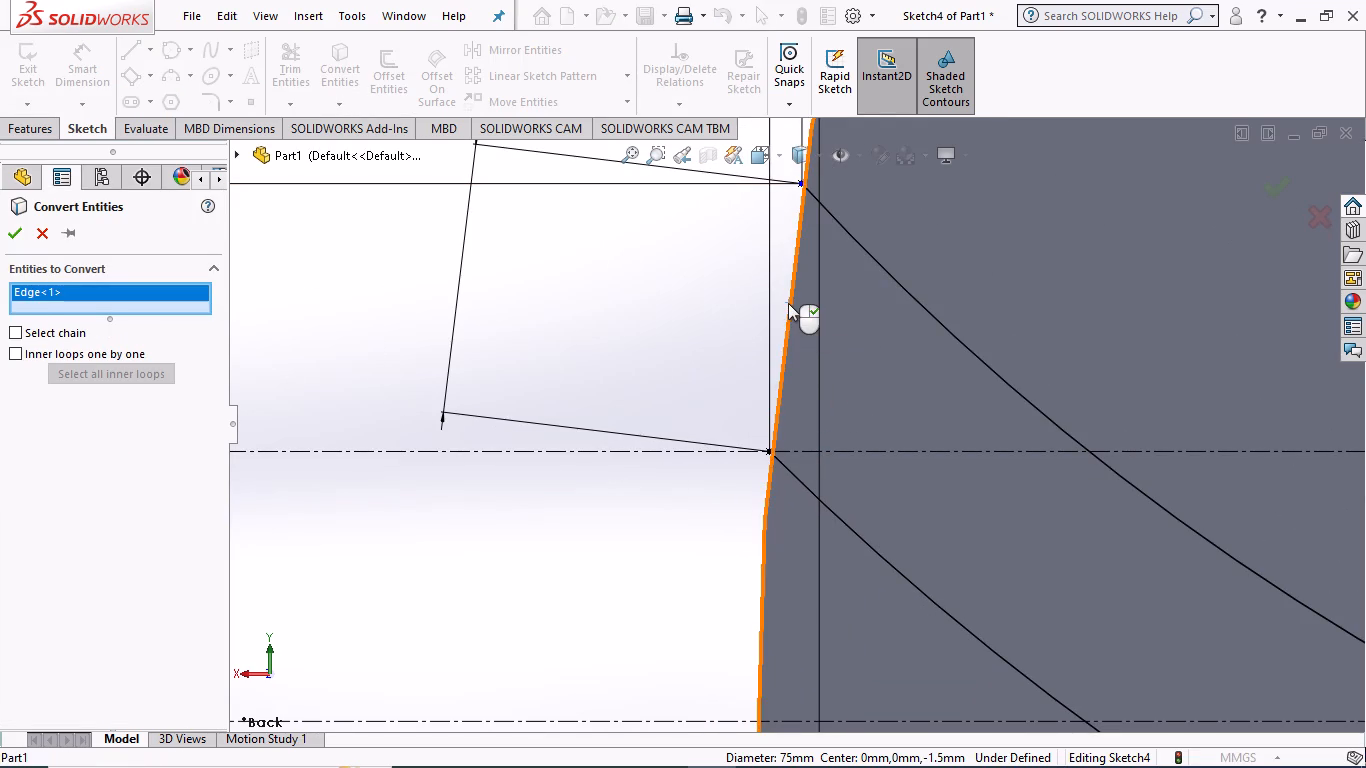
{"action": "left_click", "coordinate": [8, 235]}
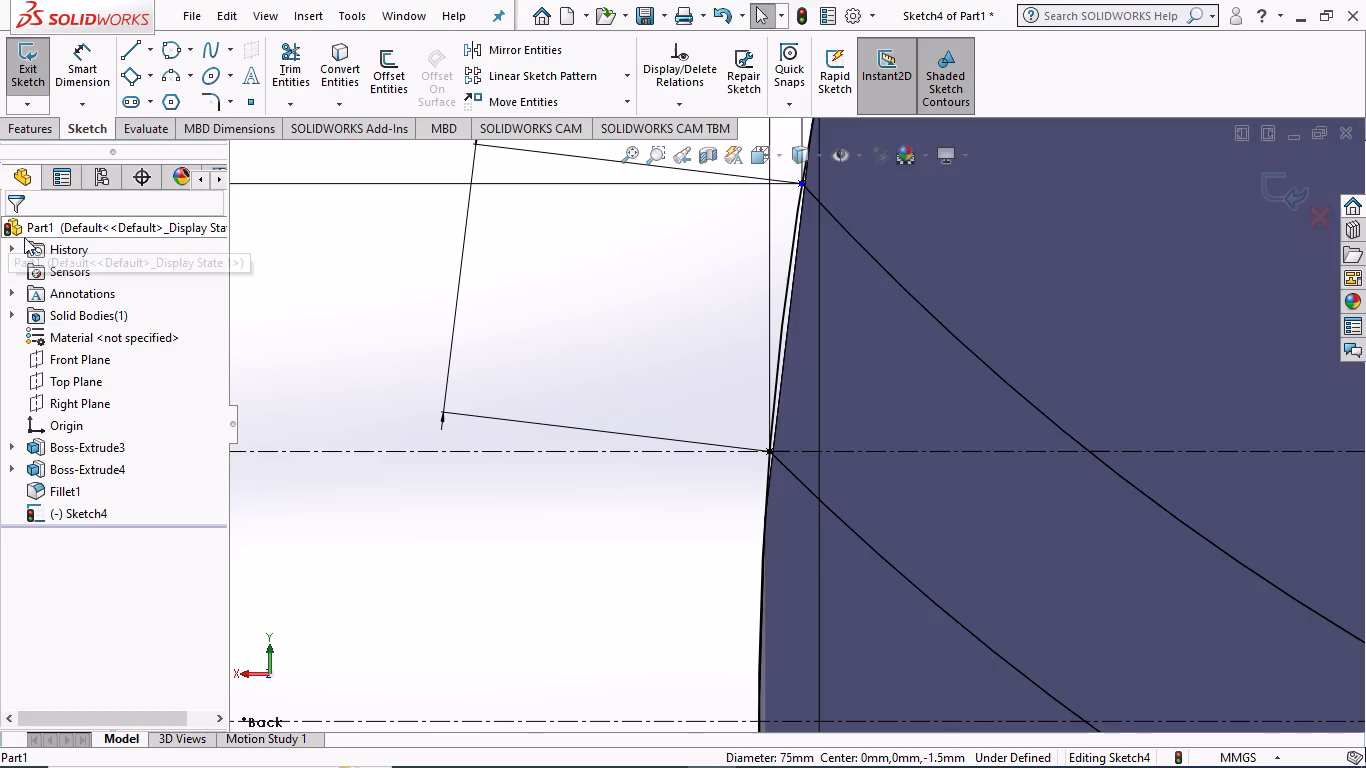
Examine where the converted rim circle meets the two open ends of the curved profile, with the Trim tool active.
{"action": "scroll", "coordinate": [783, 450], "scroll_direction": "down", "scroll_amount": 7}
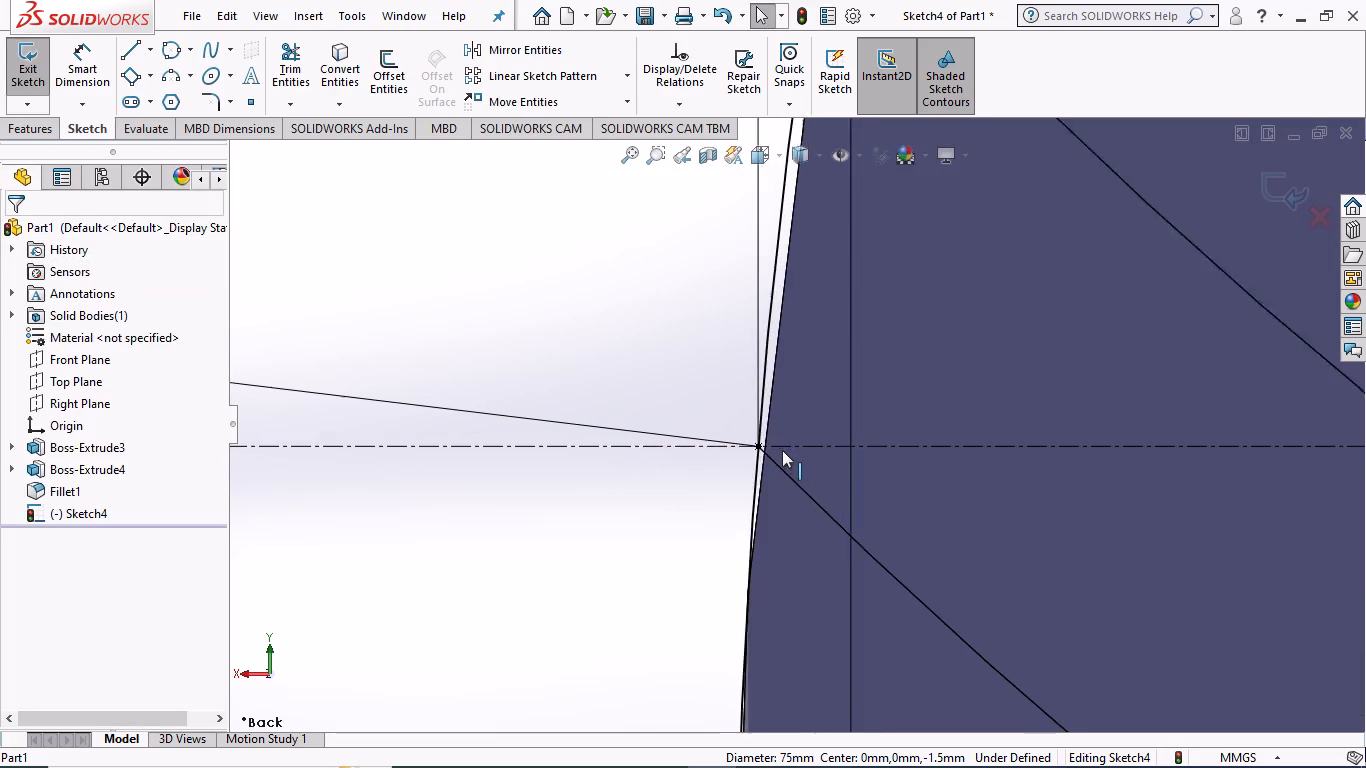
{"action": "scroll", "coordinate": [764, 444], "scroll_direction": "down", "scroll_amount": 11}
{"action": "scroll", "coordinate": [779, 432], "scroll_direction": "up", "scroll_amount": 4}
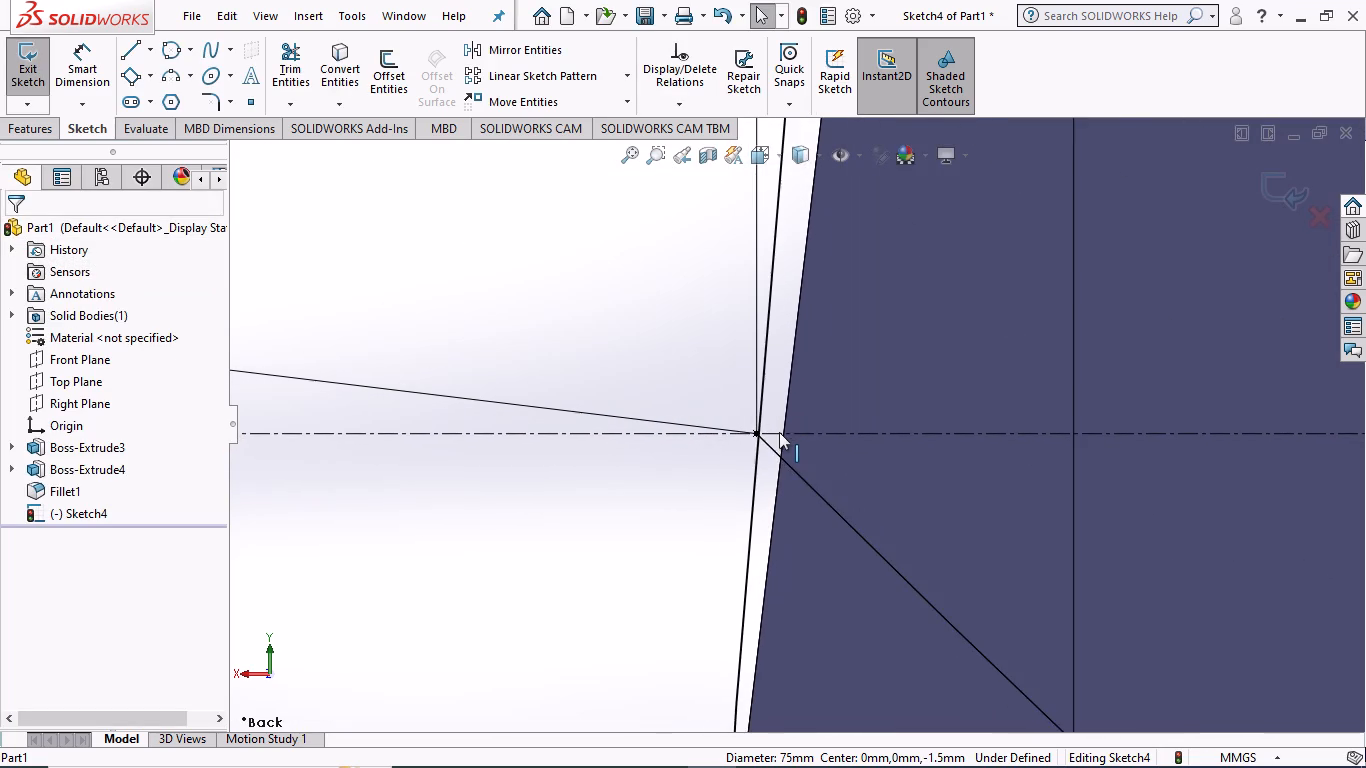
{"action": "scroll", "coordinate": [779, 432], "scroll_direction": "down", "scroll_amount": 20}
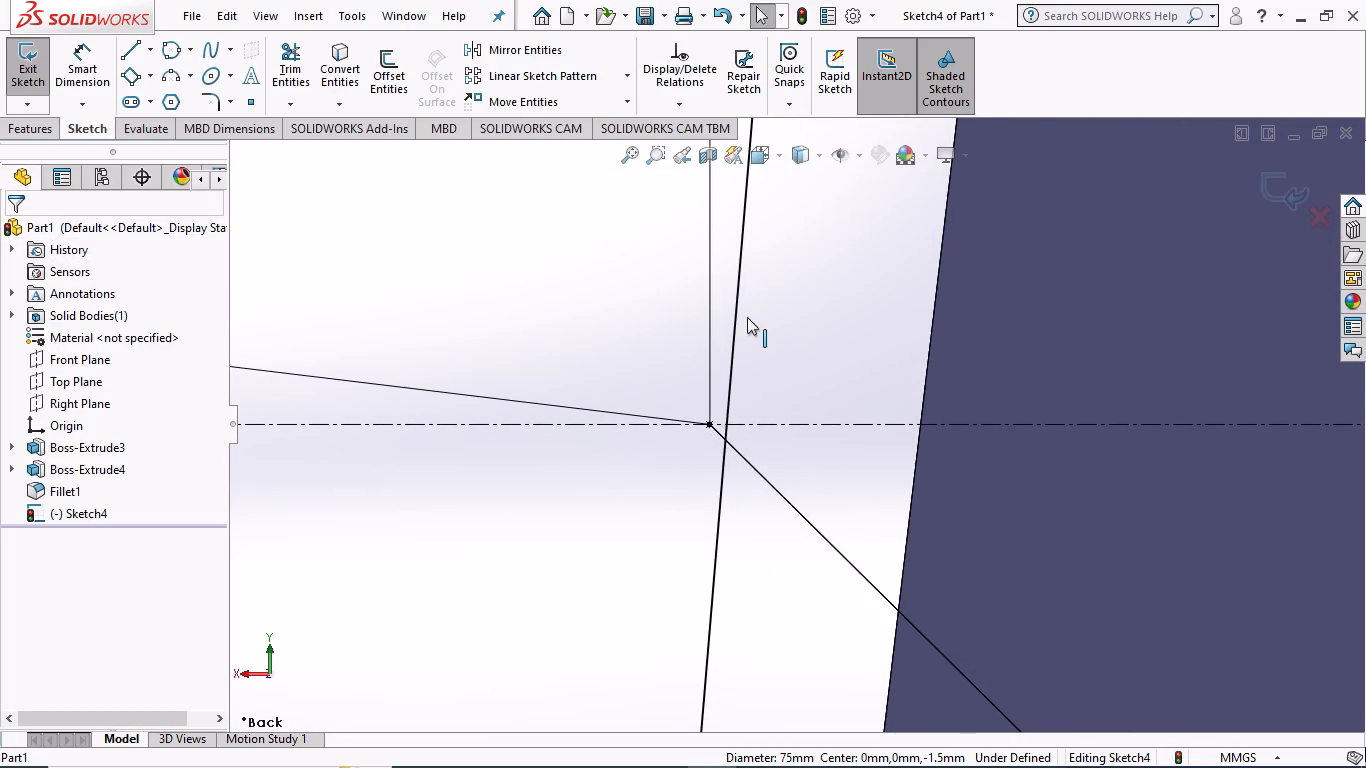
{"action": "scroll", "coordinate": [747, 316], "scroll_direction": "down", "scroll_amount": 3}
{"action": "left_click", "coordinate": [291, 61]}
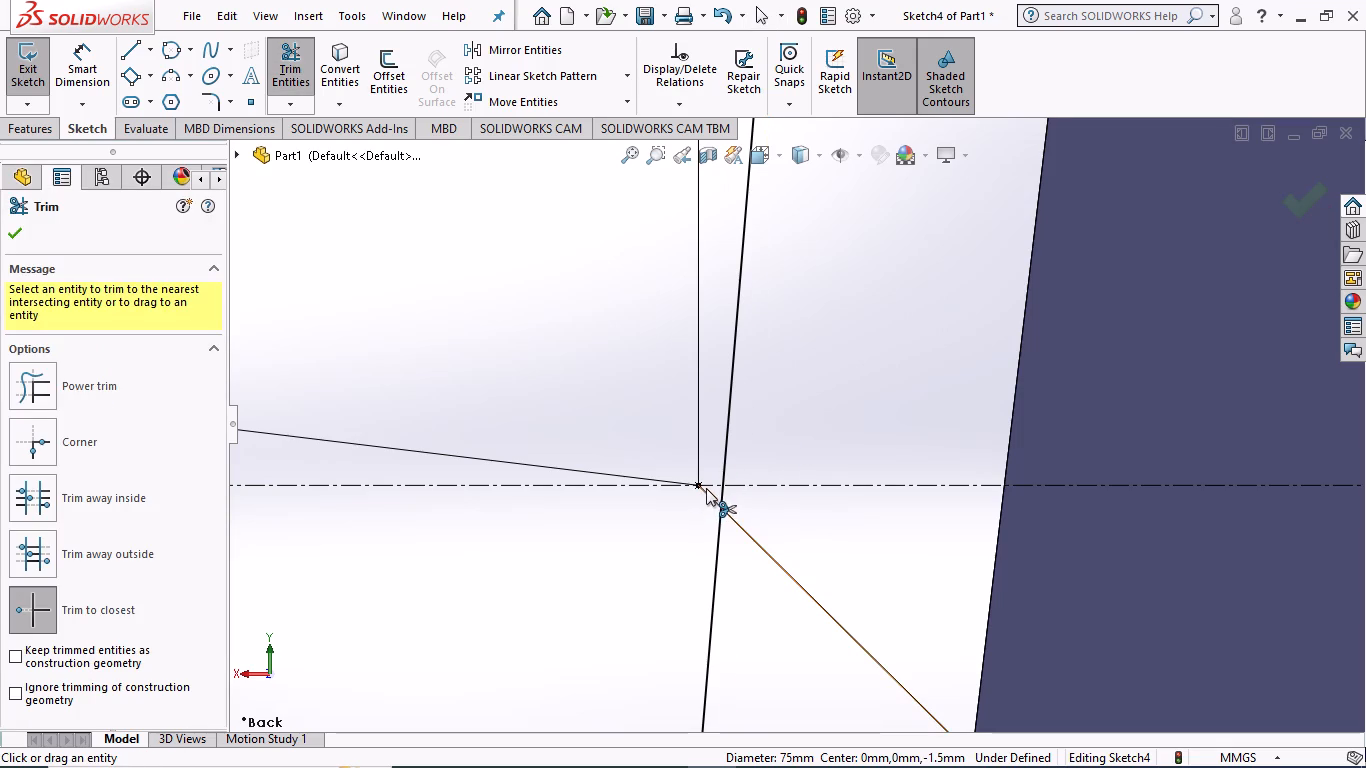
{"action": "scroll", "coordinate": [766, 498], "scroll_direction": "up", "scroll_amount": 20}
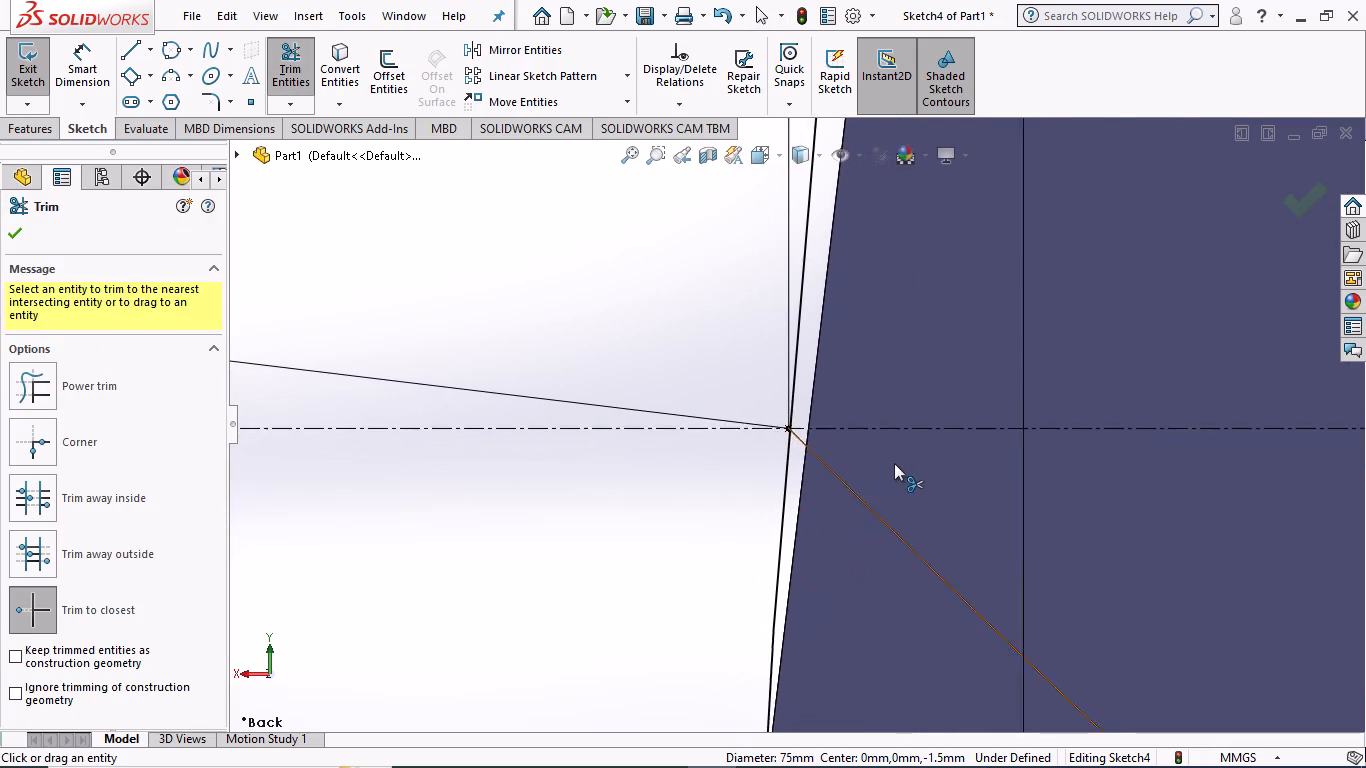
{"action": "scroll", "coordinate": [894, 463], "scroll_direction": "up", "scroll_amount": 20}
{"action": "scroll", "coordinate": [894, 463], "scroll_direction": "up", "scroll_amount": 3}
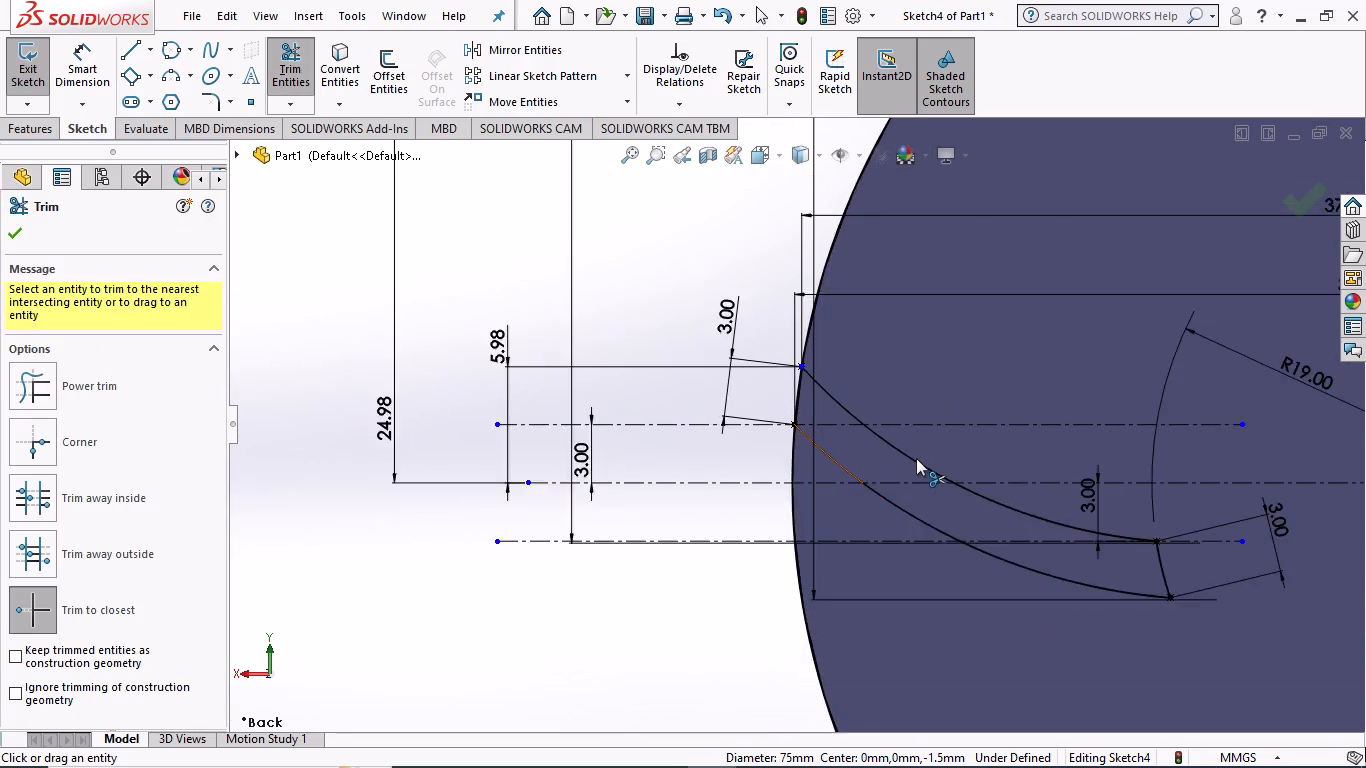
{"action": "scroll", "coordinate": [916, 458], "scroll_direction": "up", "scroll_amount": 4}
{"action": "scroll", "coordinate": [819, 431], "scroll_direction": "down", "scroll_amount": 8}
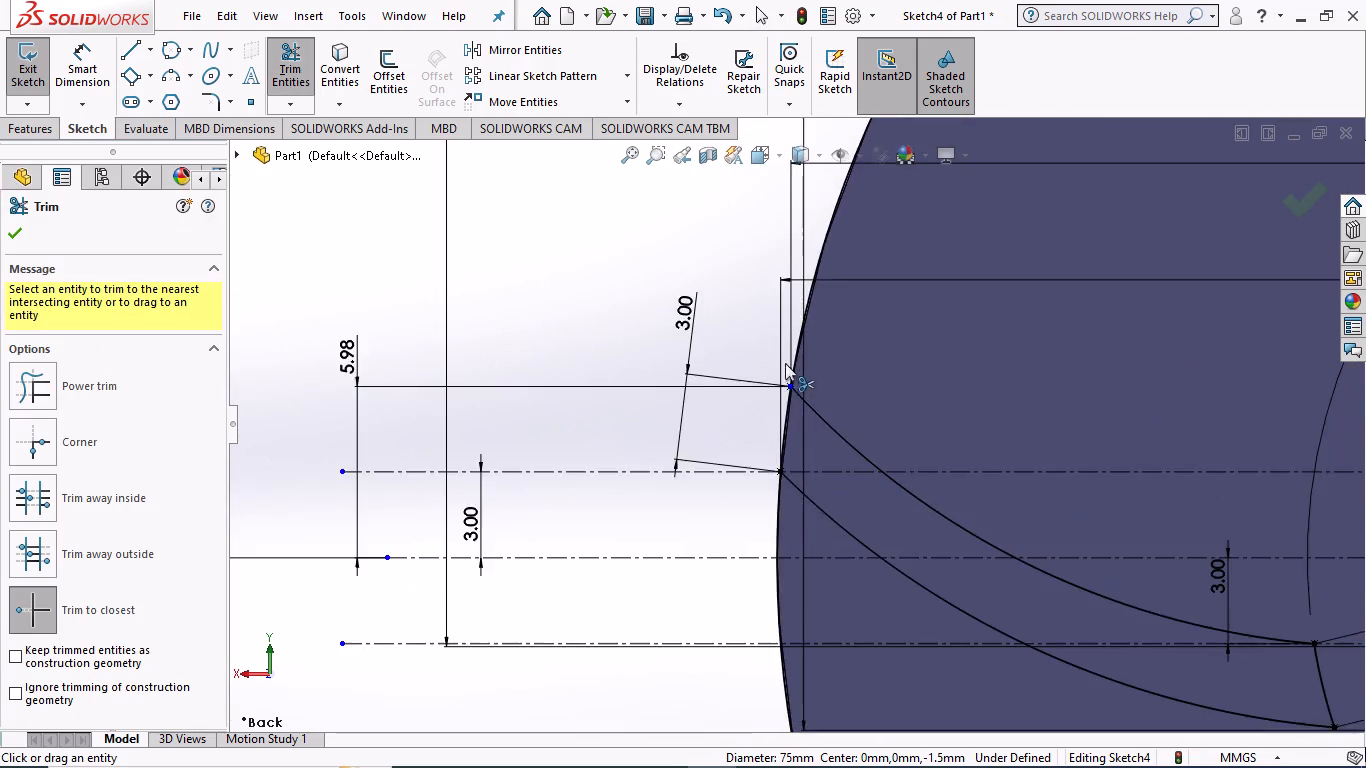
{"action": "scroll", "coordinate": [785, 363], "scroll_direction": "down", "scroll_amount": 11}
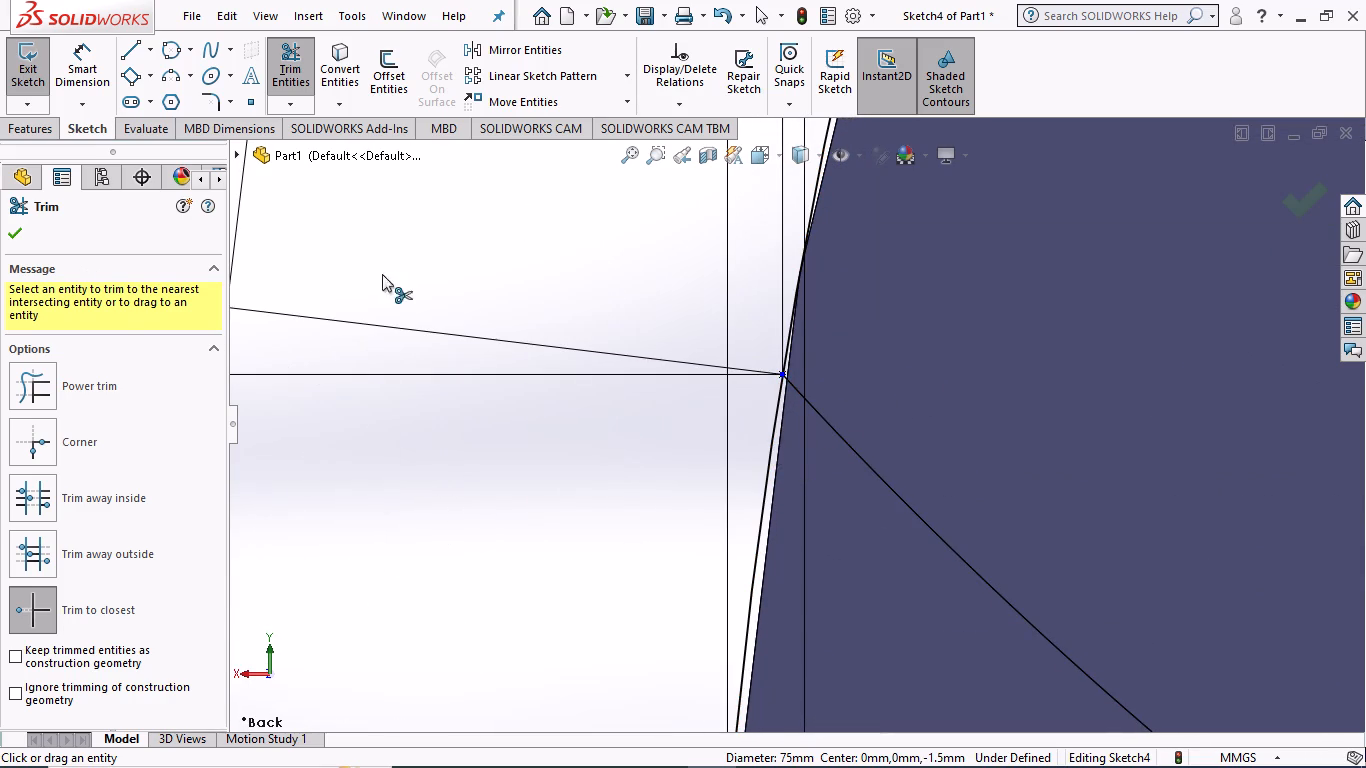
Undo and redo through the recent sketch edits to restore the curved profile's short outer arc with its R37.50 dimension.
{"action": "key", "text": "ctrl+z"}
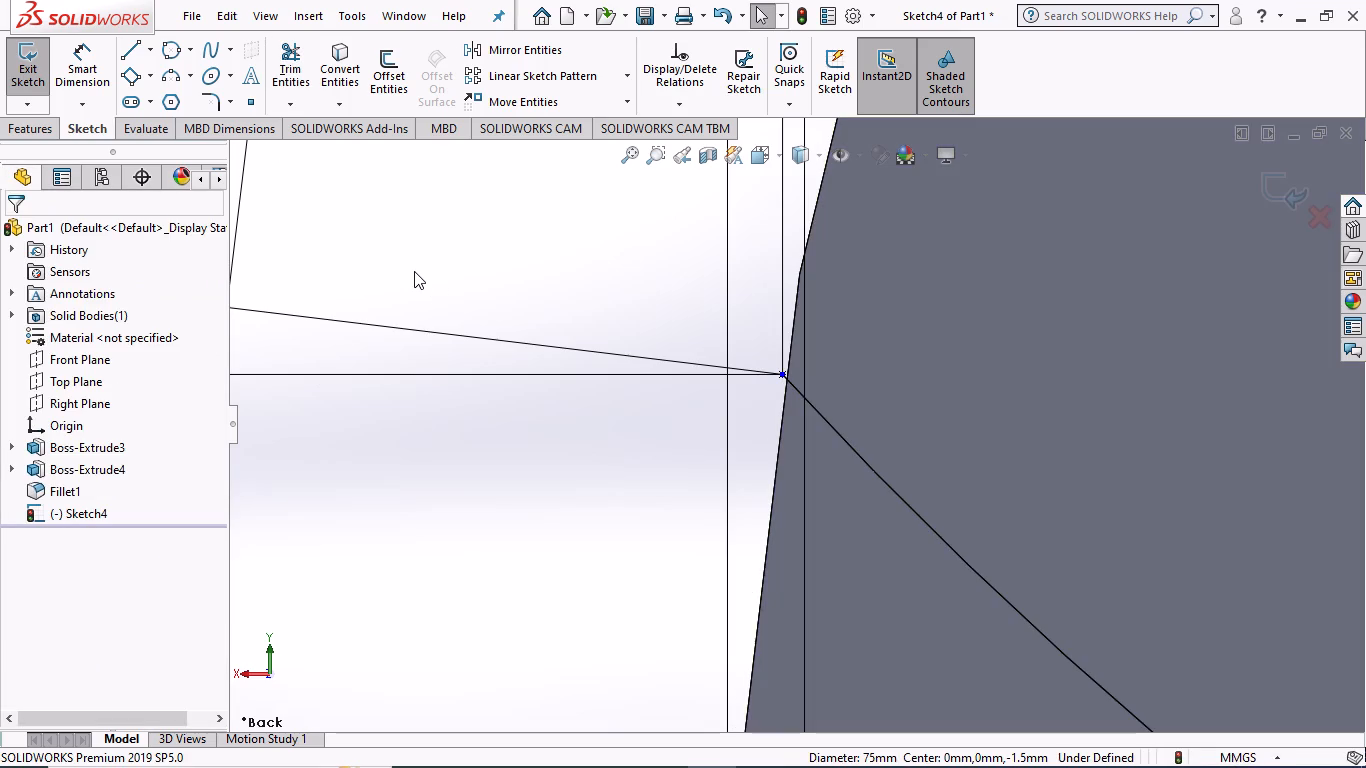
{"action": "key", "text": "ctrl+z"}
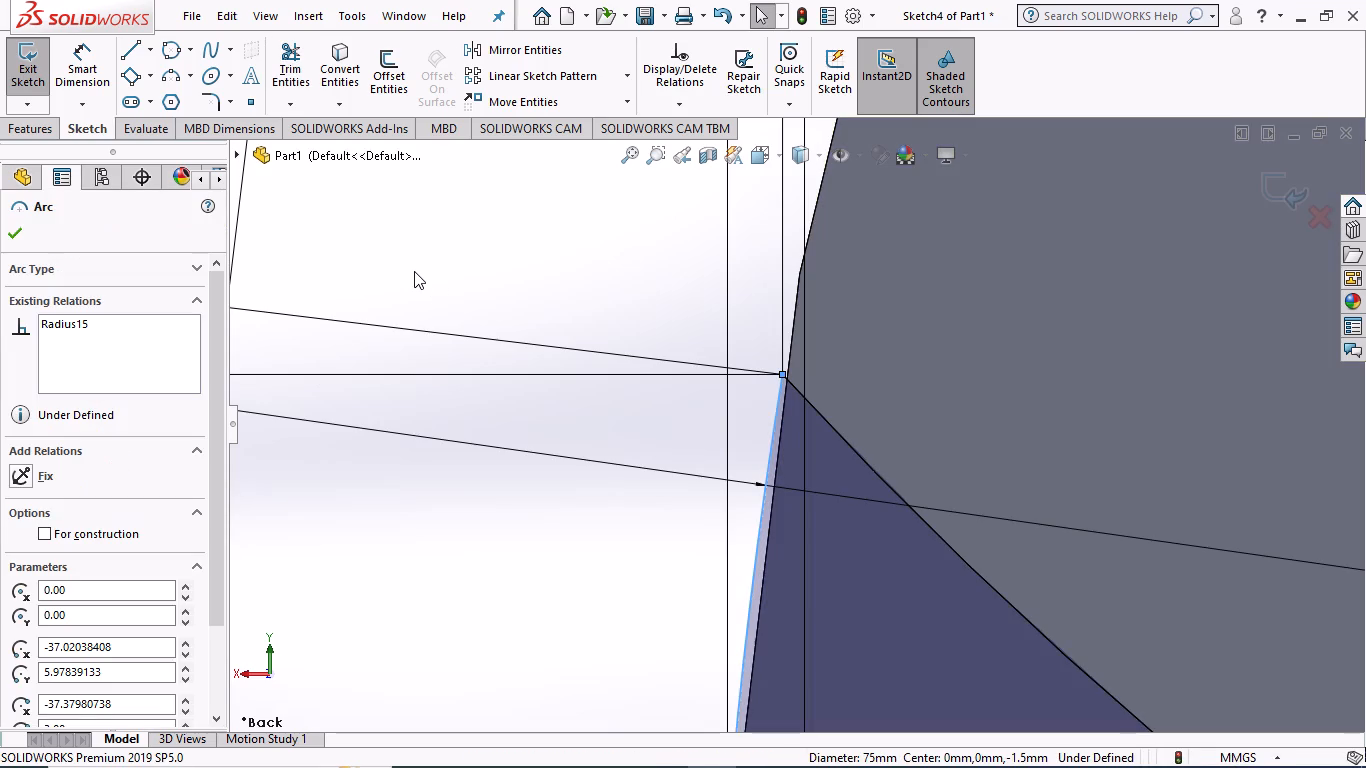
{"action": "key", "text": "ctrl+z"}
{"action": "key", "text": "ctrl+z"}
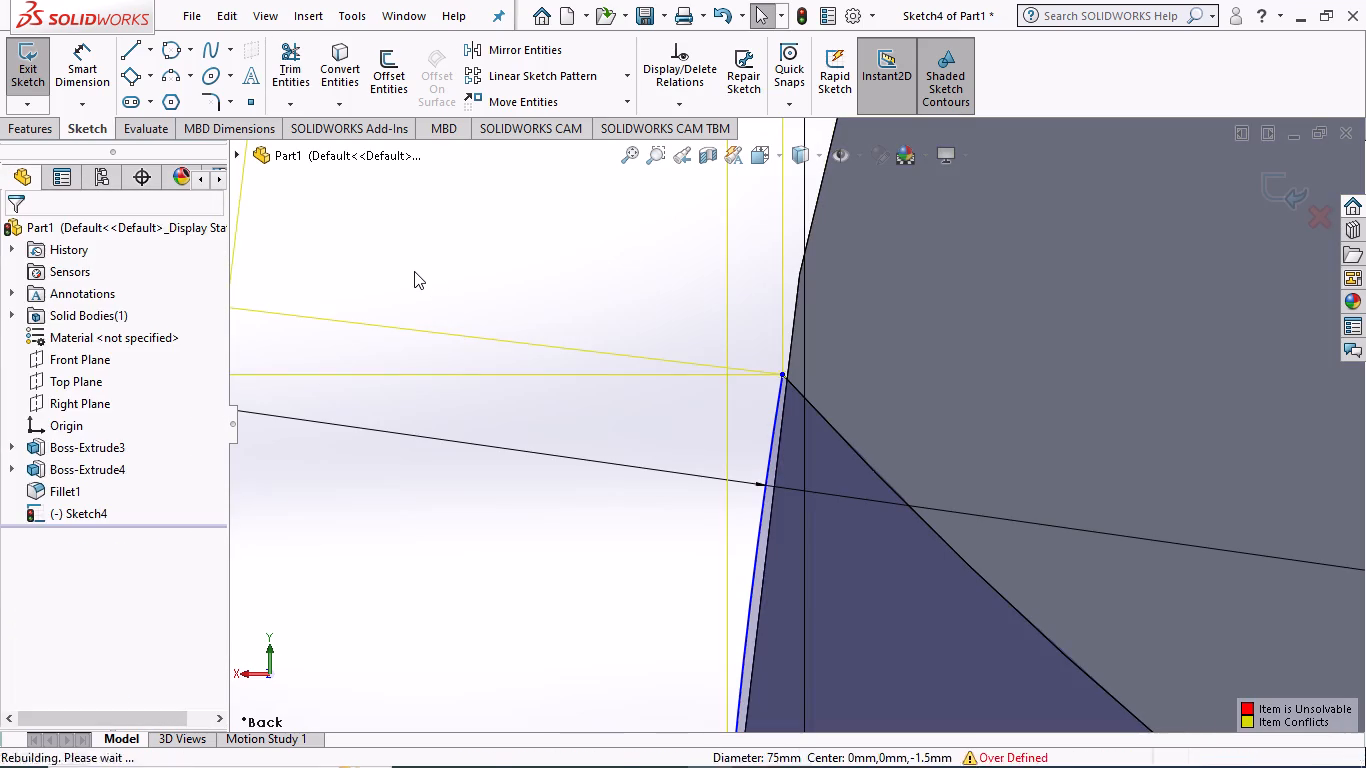
{"action": "key", "text": "ctrl+z"}
{"action": "key", "text": "ctrl+z"}
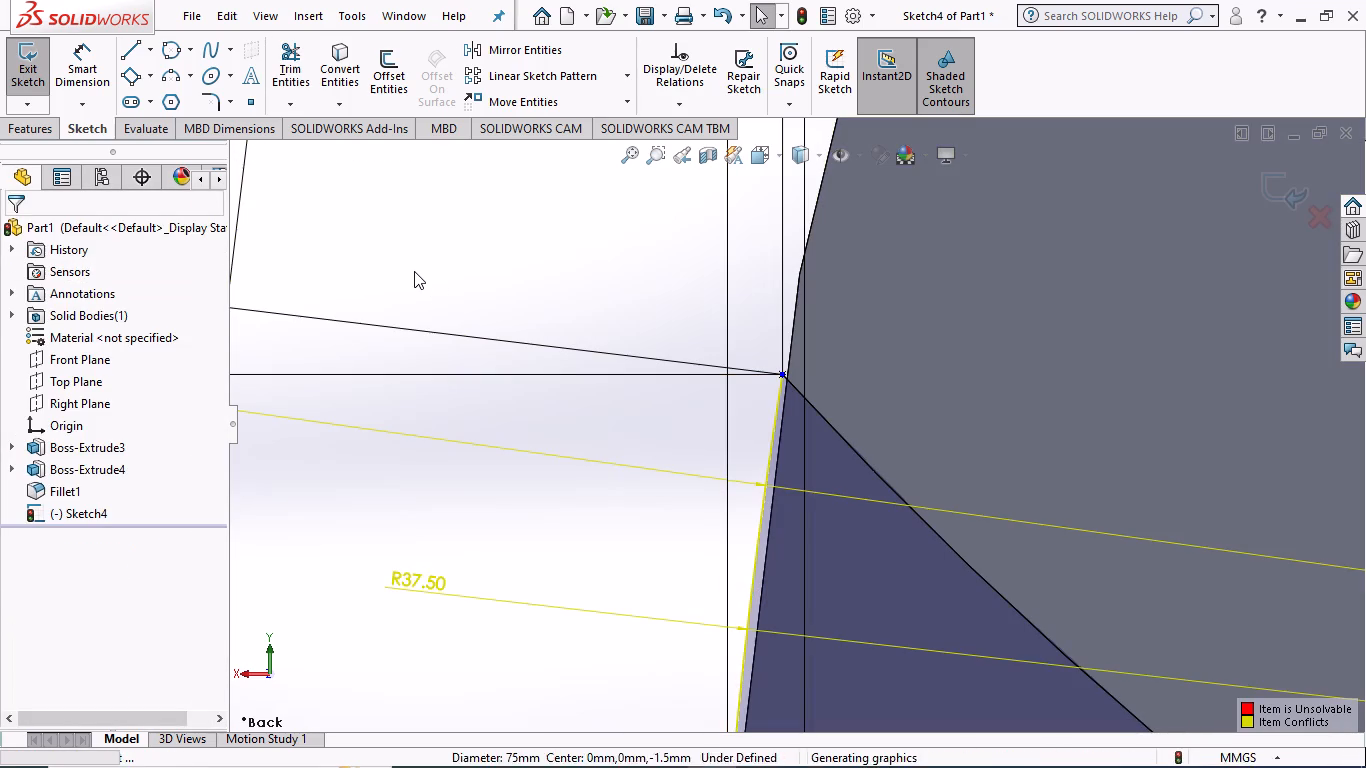
{"action": "key", "text": "ctrl+z"}
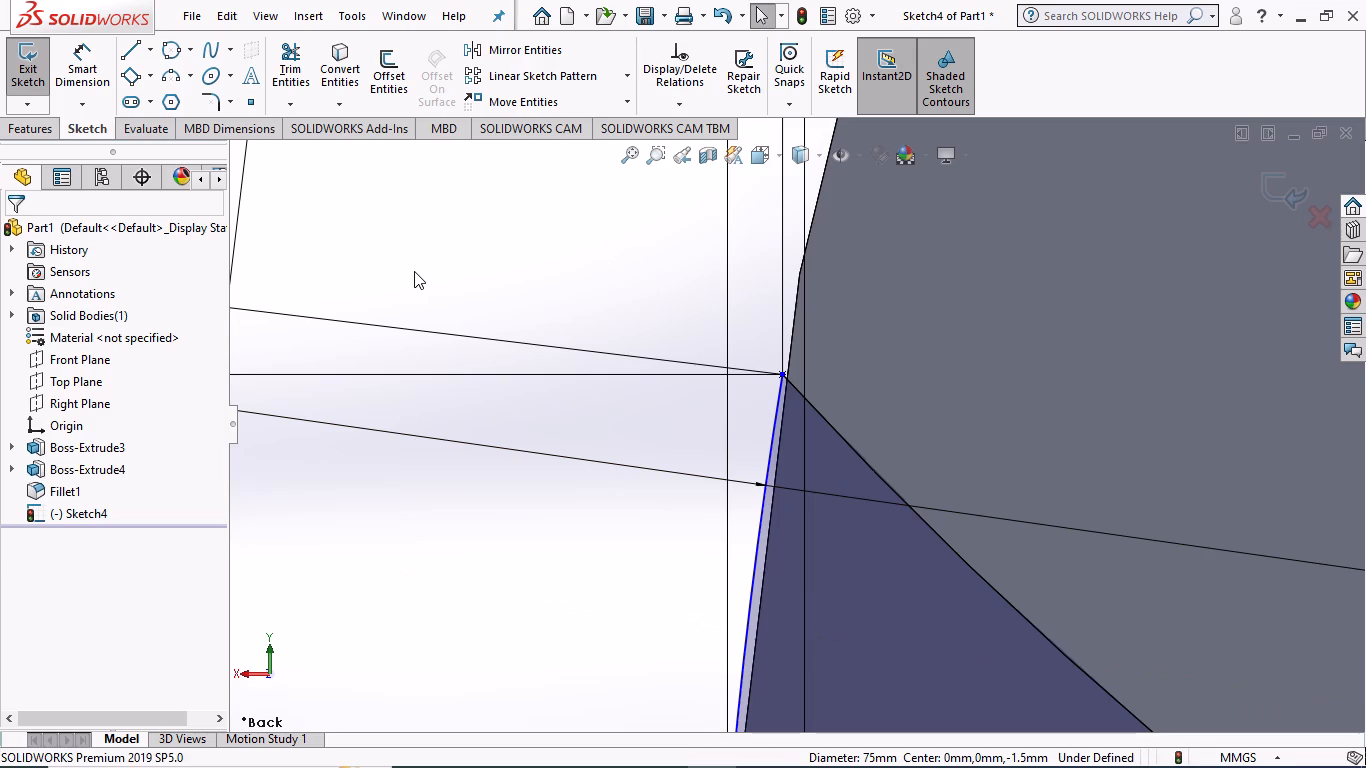
{"action": "key", "text": "ctrl+y"}
{"action": "key", "text": "ctrl+y"}
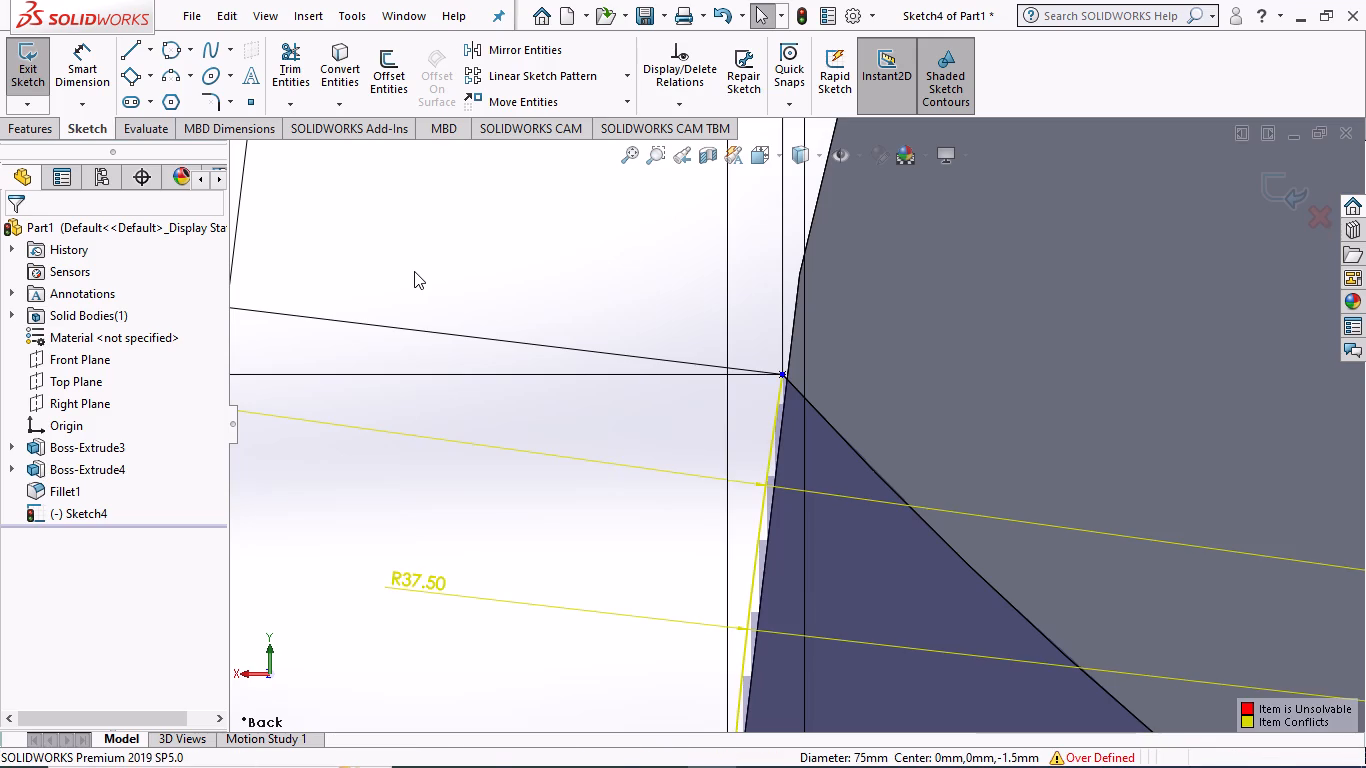
{"action": "key", "text": "ctrl+y"}
{"action": "key", "text": "ctrl+y"}
{"action": "key", "text": "ctrl+y"}
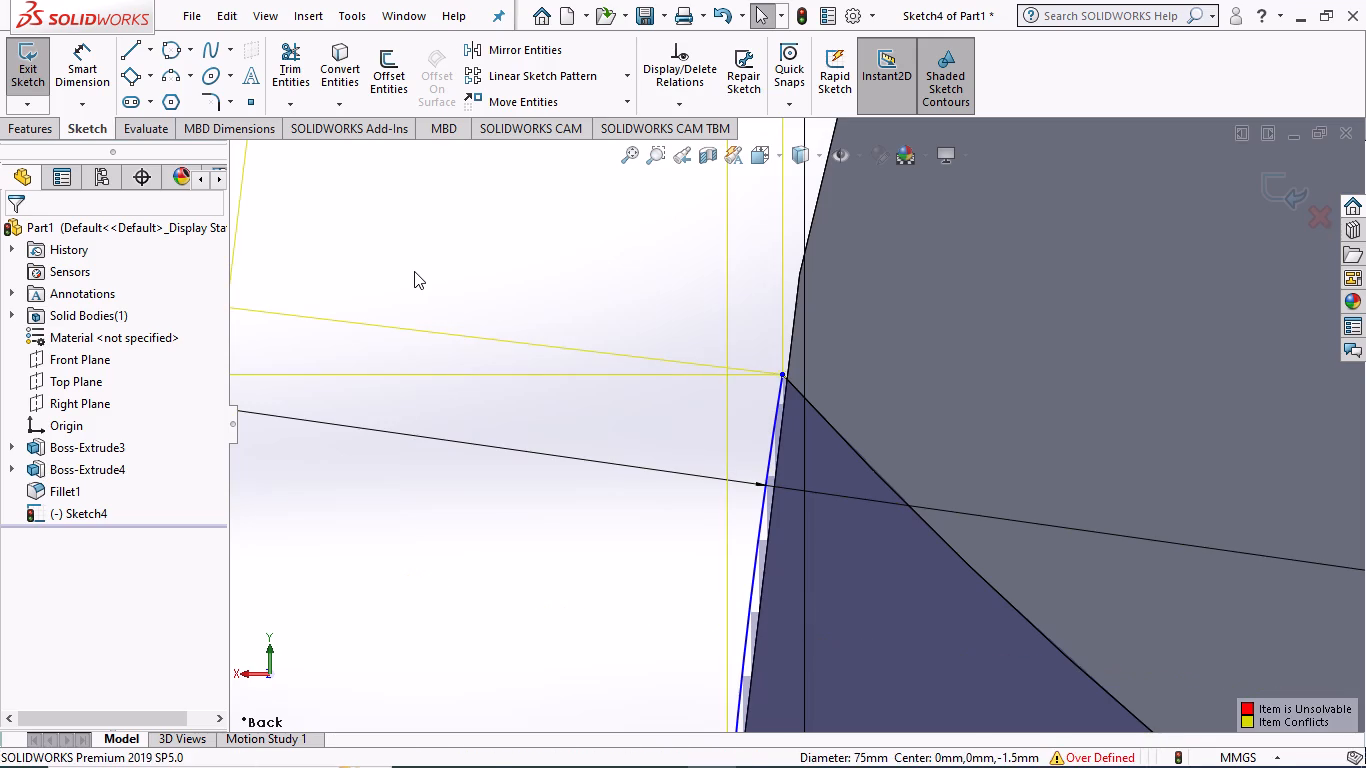
{"action": "key", "text": "ctrl+y"}
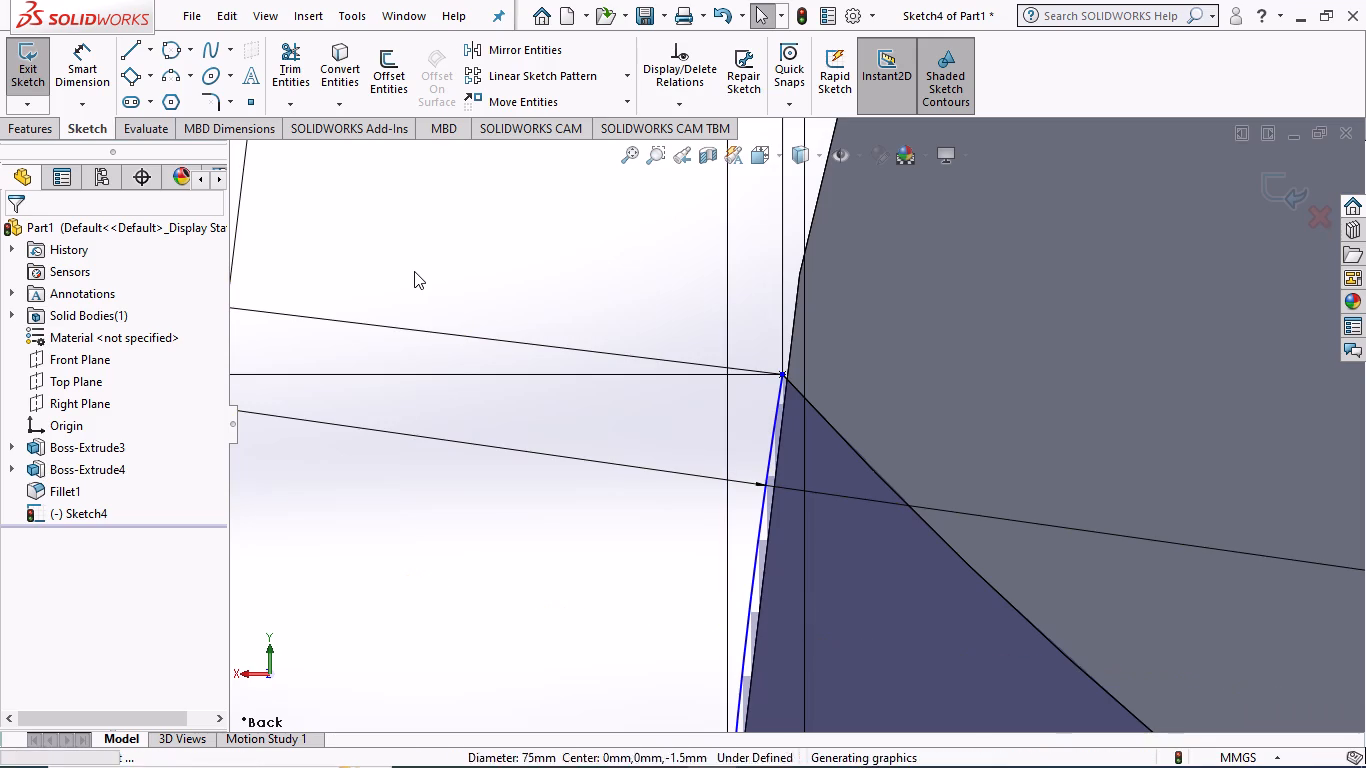
{"action": "key", "text": "ctrl+y"}
{"action": "key", "text": "ctrl+y"}
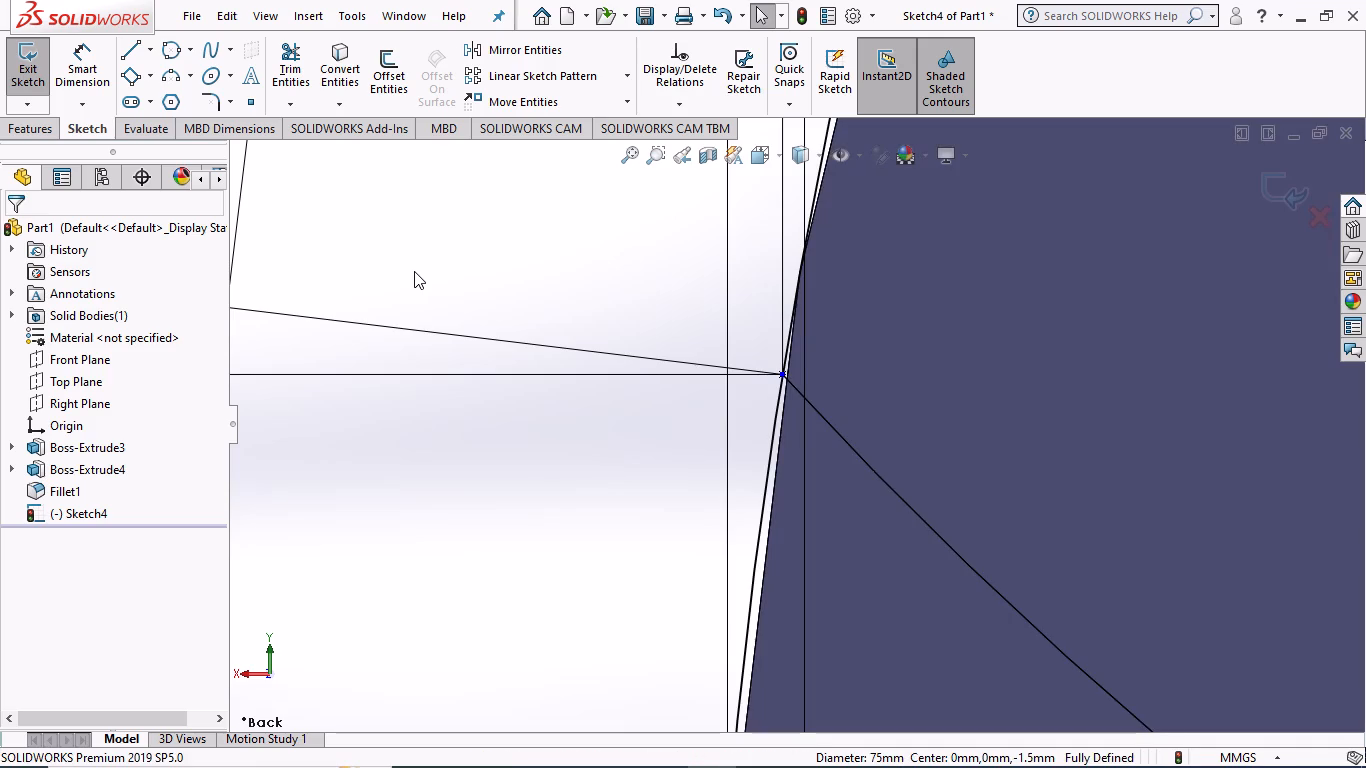
Examine the closed curved profile, its dimensions and its placement on the disc.
{"action": "scroll", "coordinate": [349, 292], "scroll_direction": "up", "scroll_amount": 8}
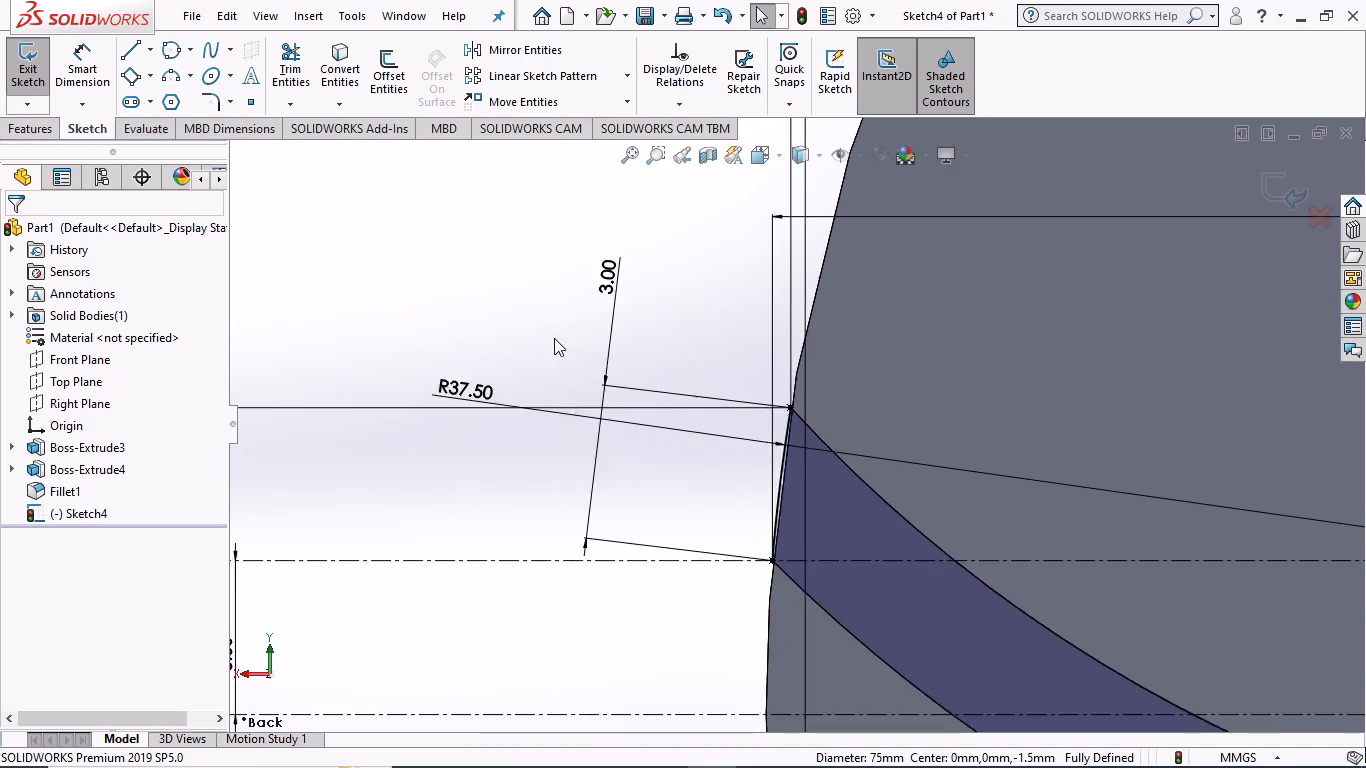
{"action": "scroll", "coordinate": [554, 338], "scroll_direction": "up", "scroll_amount": 4}
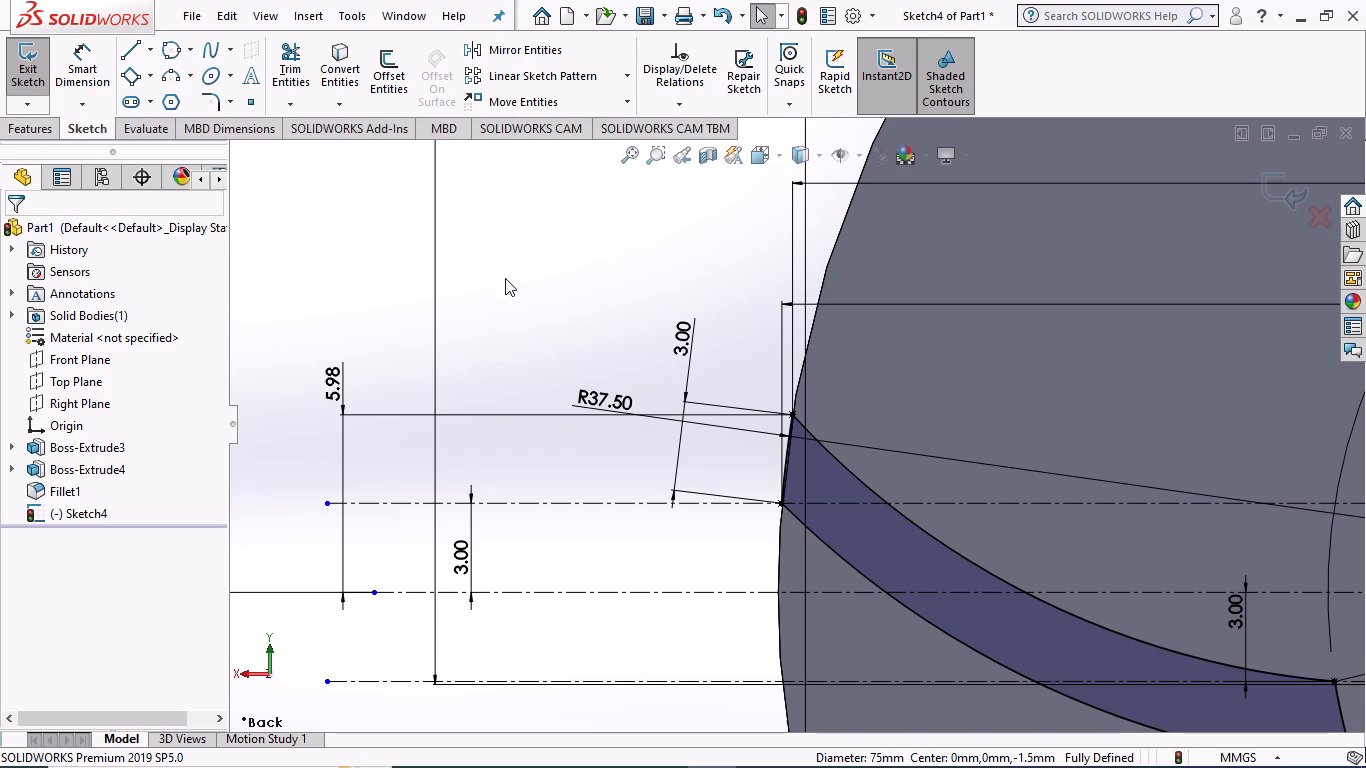
{"action": "scroll", "coordinate": [668, 296], "scroll_direction": "up", "scroll_amount": 2}
{"action": "scroll", "coordinate": [818, 368], "scroll_direction": "up", "scroll_amount": 2}
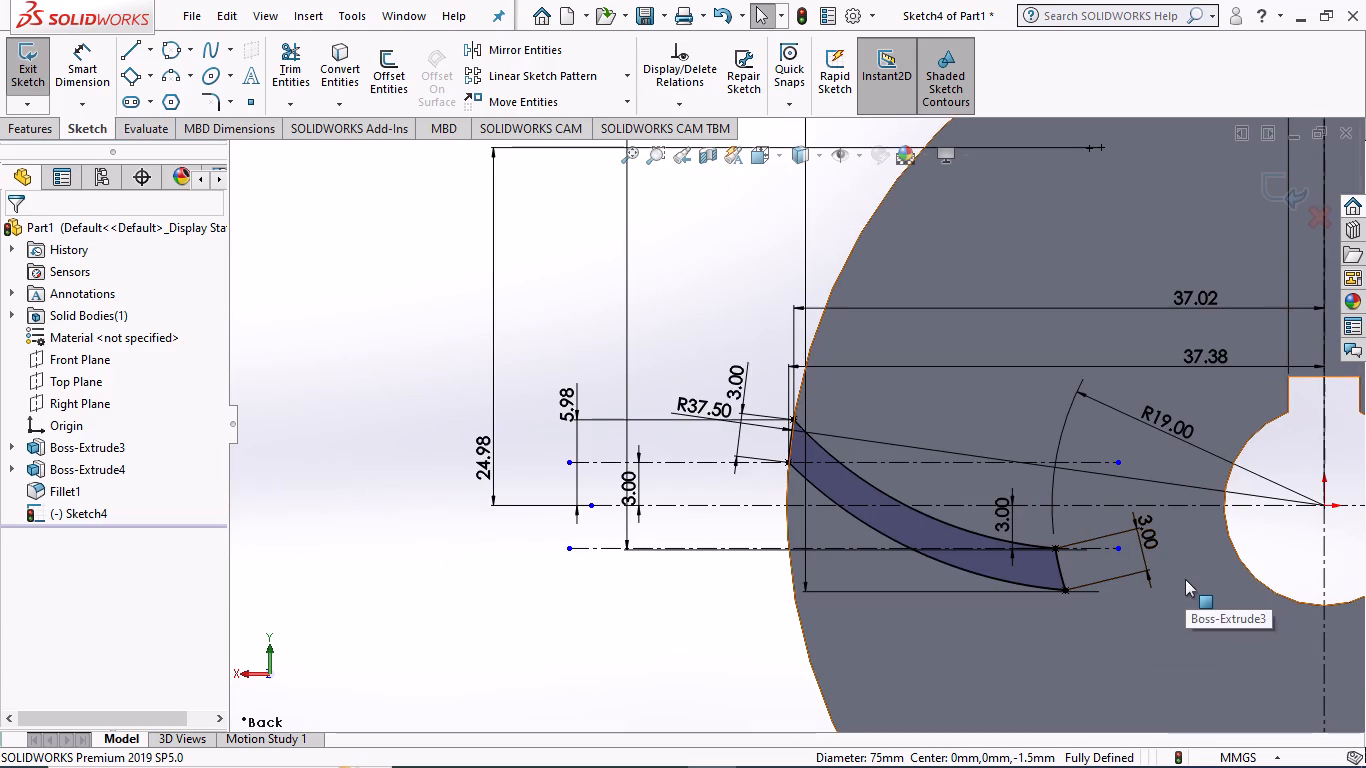
{"action": "scroll", "coordinate": [1235, 572], "scroll_direction": "up", "scroll_amount": 1}
{"action": "scroll", "coordinate": [1181, 506], "scroll_direction": "up", "scroll_amount": 1}
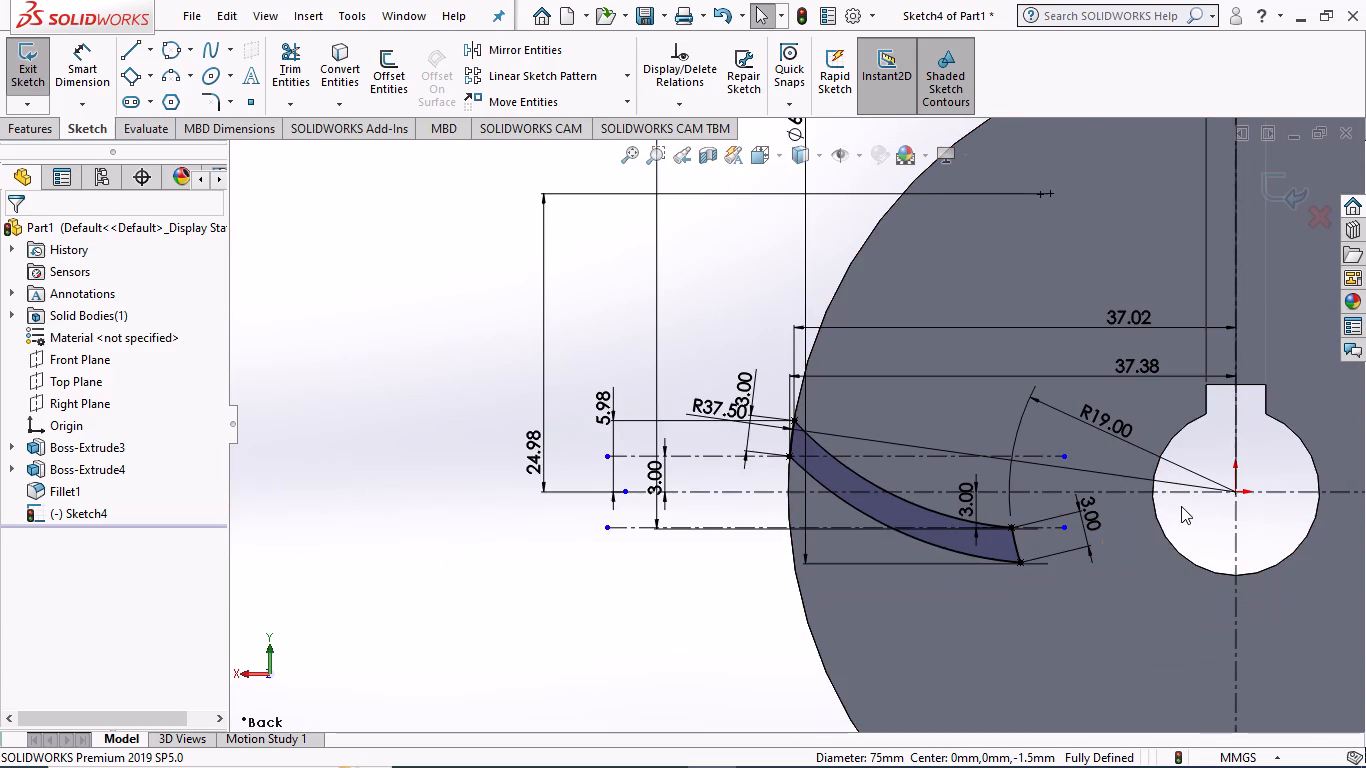
{"action": "scroll", "coordinate": [1194, 425], "scroll_direction": "up", "scroll_amount": 3}
{"action": "scroll", "coordinate": [1195, 424], "scroll_direction": "down", "scroll_amount": 2}
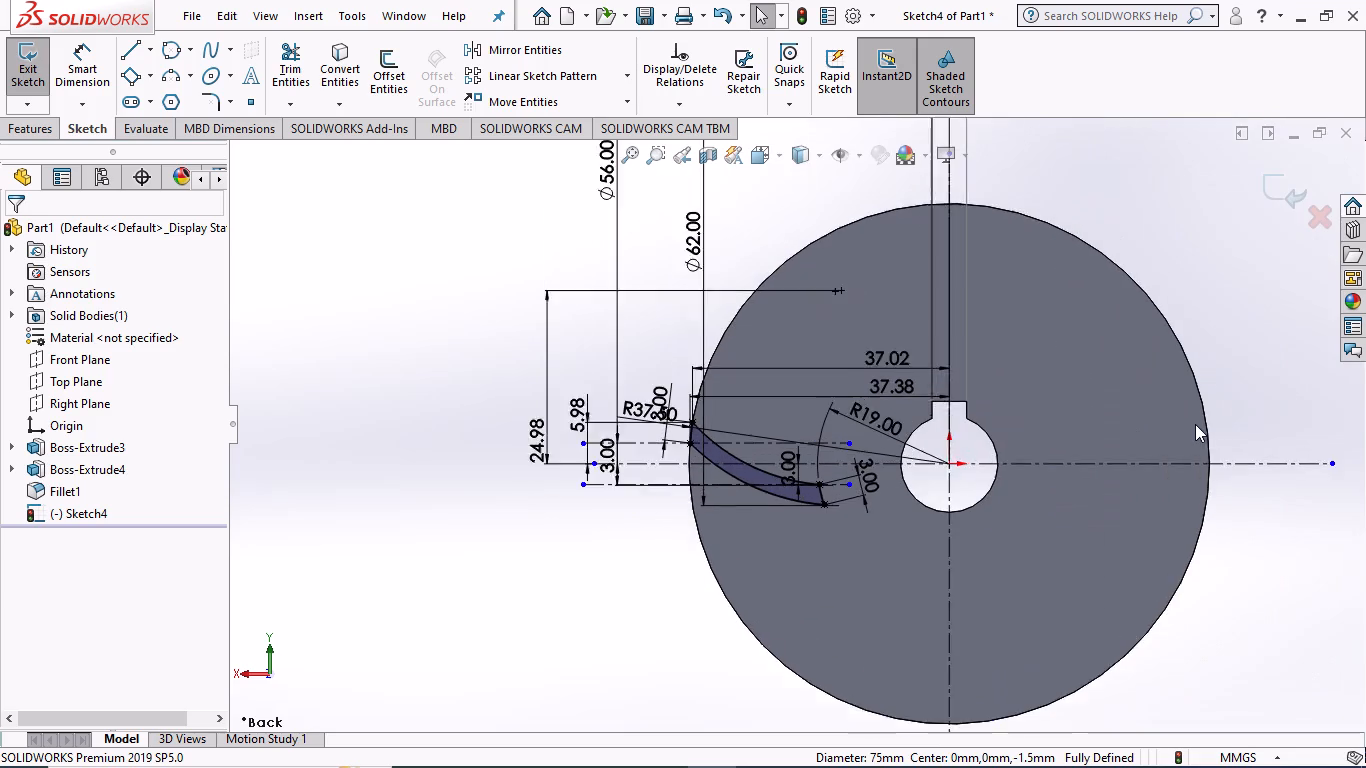
{"action": "scroll", "coordinate": [1195, 424], "scroll_direction": "up", "scroll_amount": 2}
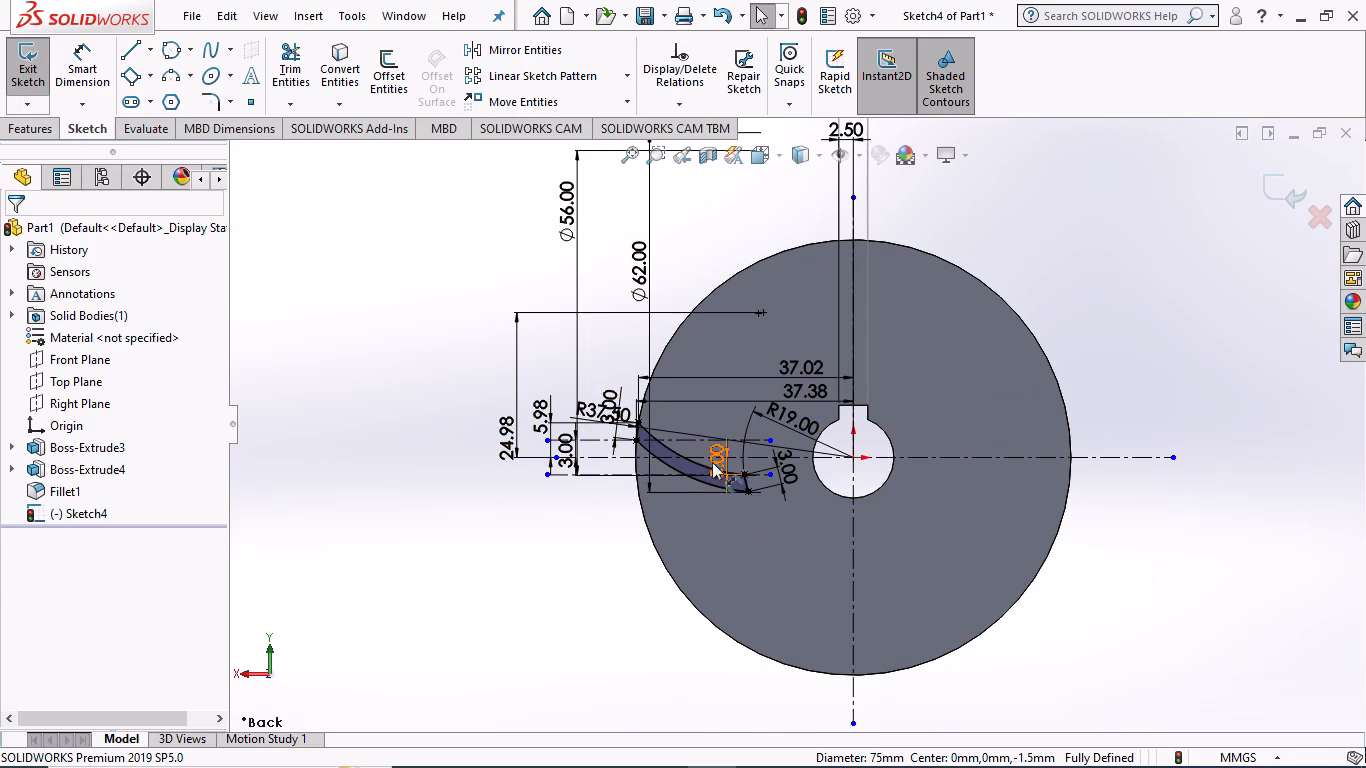
{"action": "scroll", "coordinate": [685, 453], "scroll_direction": "down", "scroll_amount": 9}
{"action": "scroll", "coordinate": [669, 373], "scroll_direction": "down", "scroll_amount": 2}
{"action": "scroll", "coordinate": [671, 358], "scroll_direction": "up", "scroll_amount": 3}
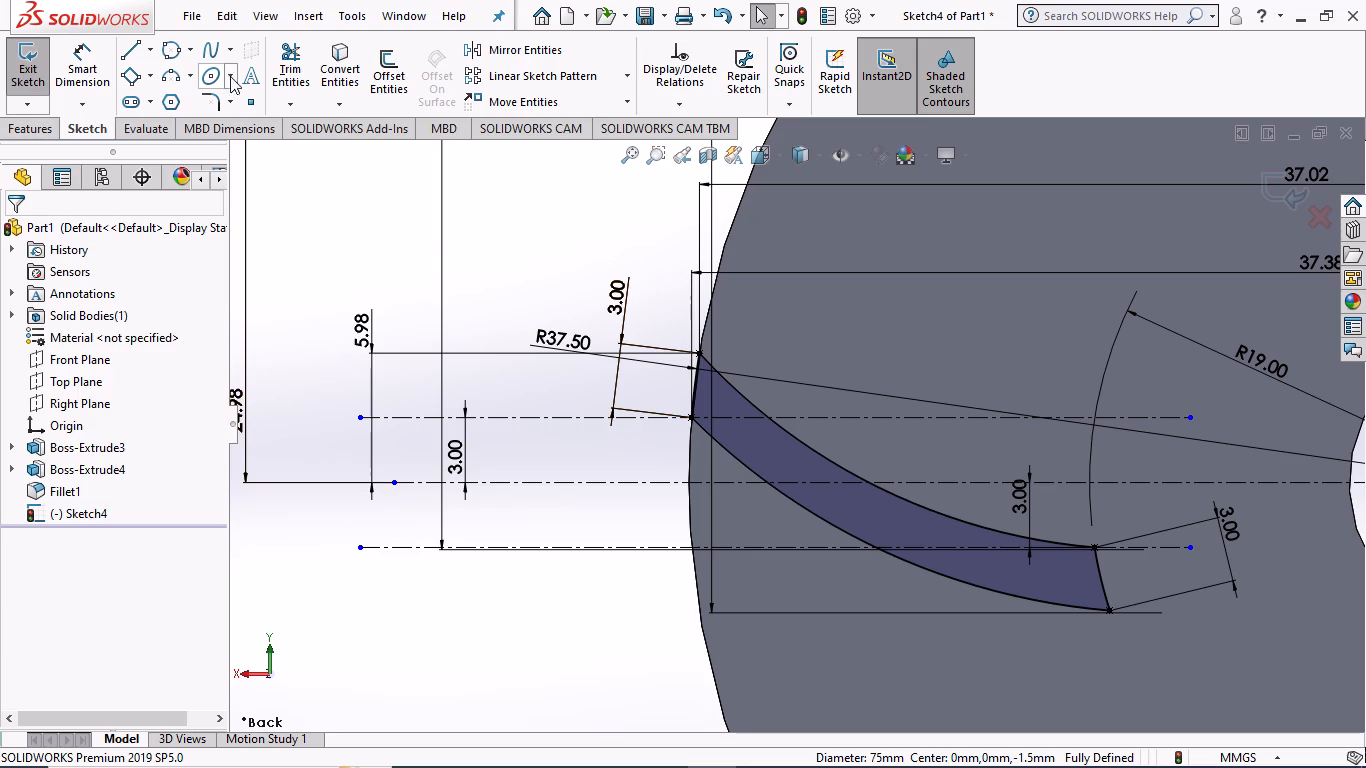
Start a circular sketch pattern centred on the disc's origin with 6 equally spaced instances over 360 degrees.
{"action": "left_click", "coordinate": [351, 107]}
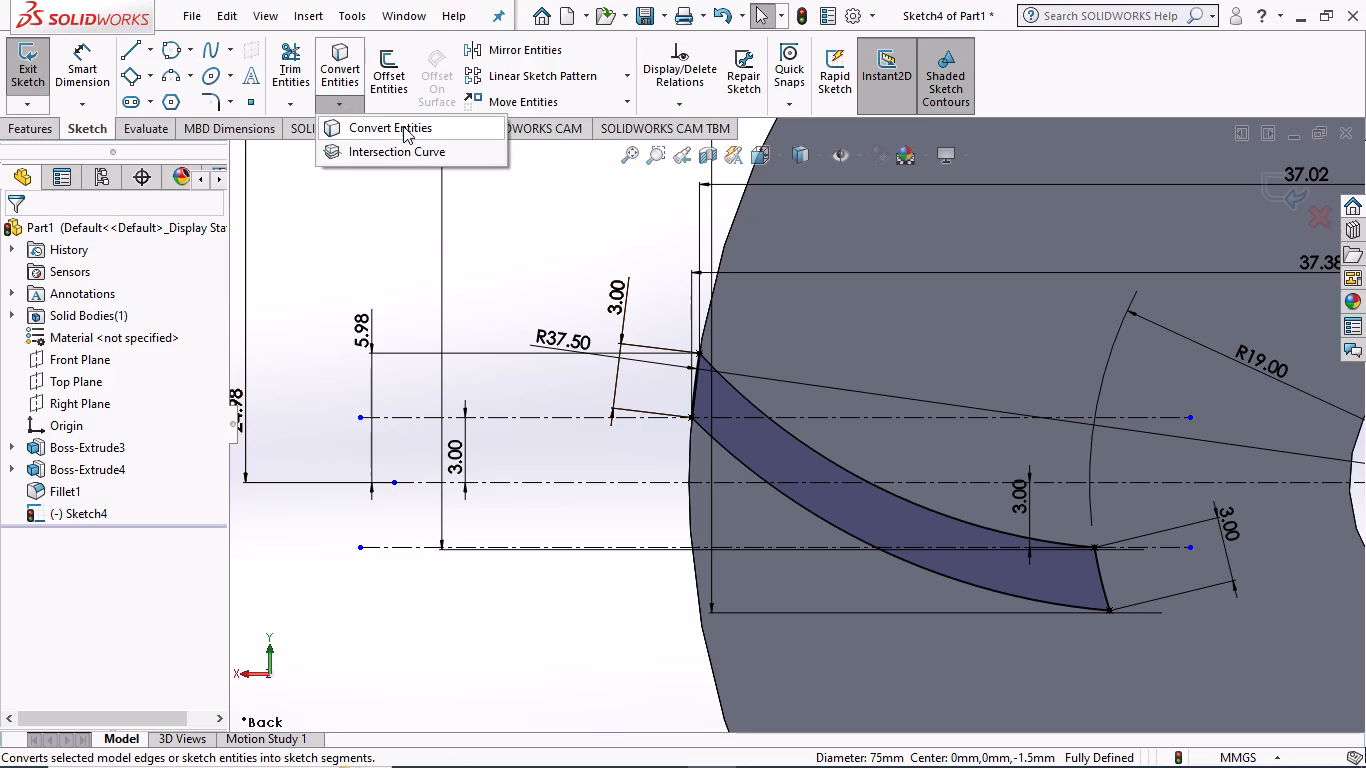
{"action": "left_click", "coordinate": [319, 205]}
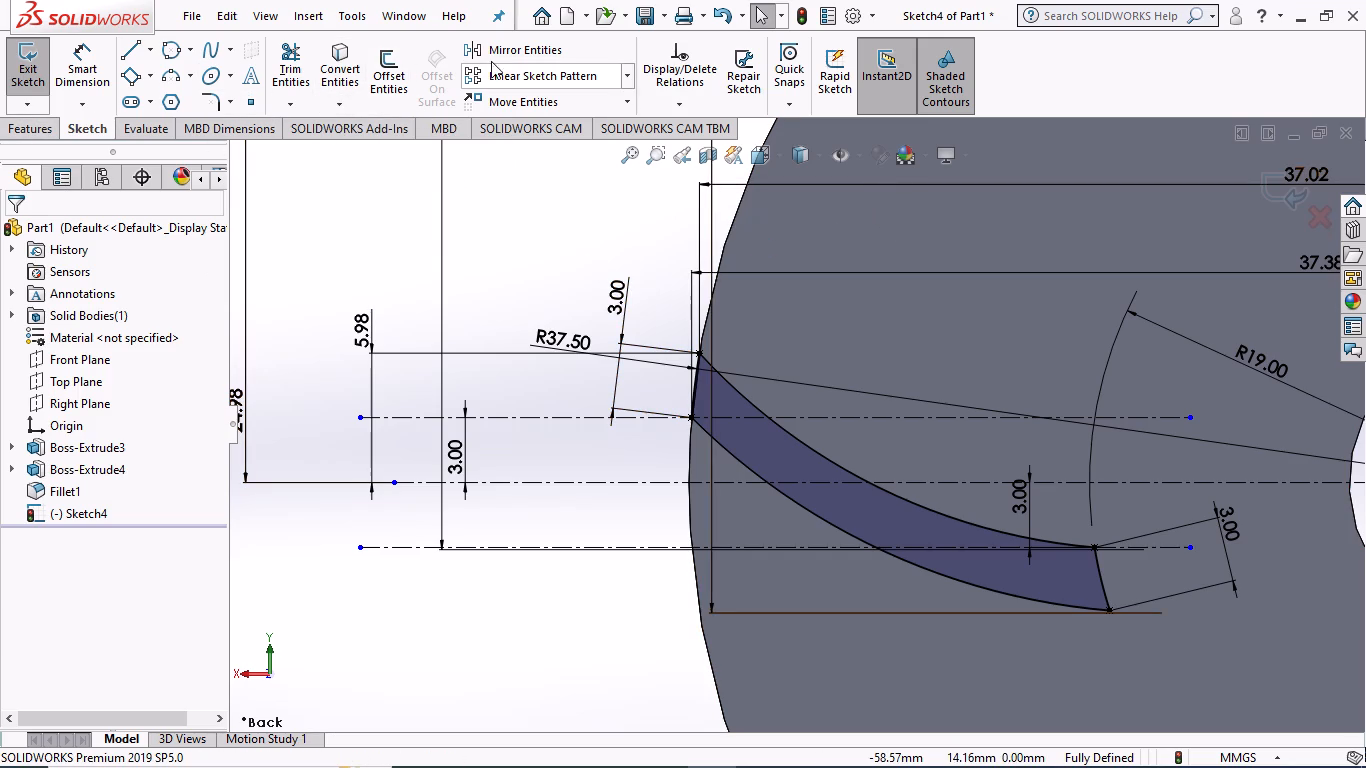
{"action": "left_click", "coordinate": [627, 72]}
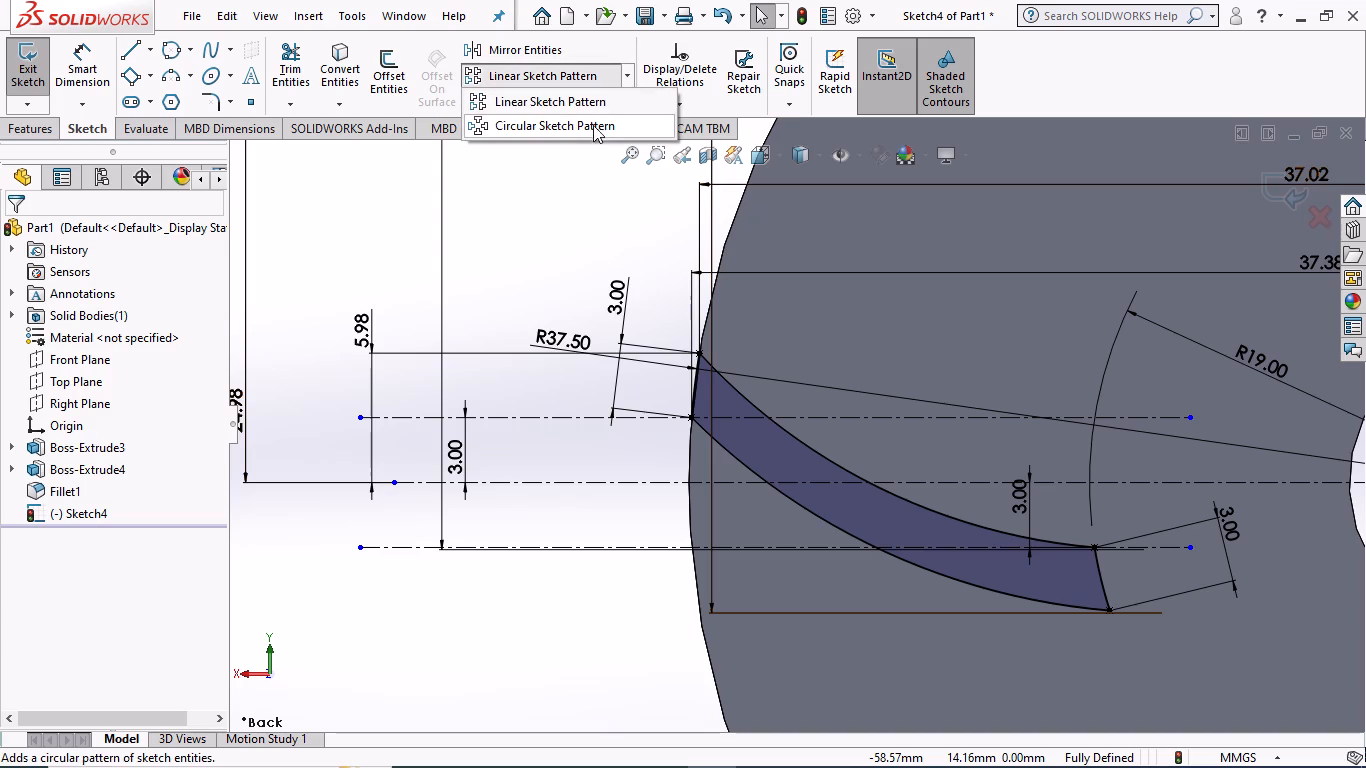
{"action": "left_click", "coordinate": [560, 126]}
{"action": "scroll", "coordinate": [908, 411], "scroll_direction": "up", "scroll_amount": 3}
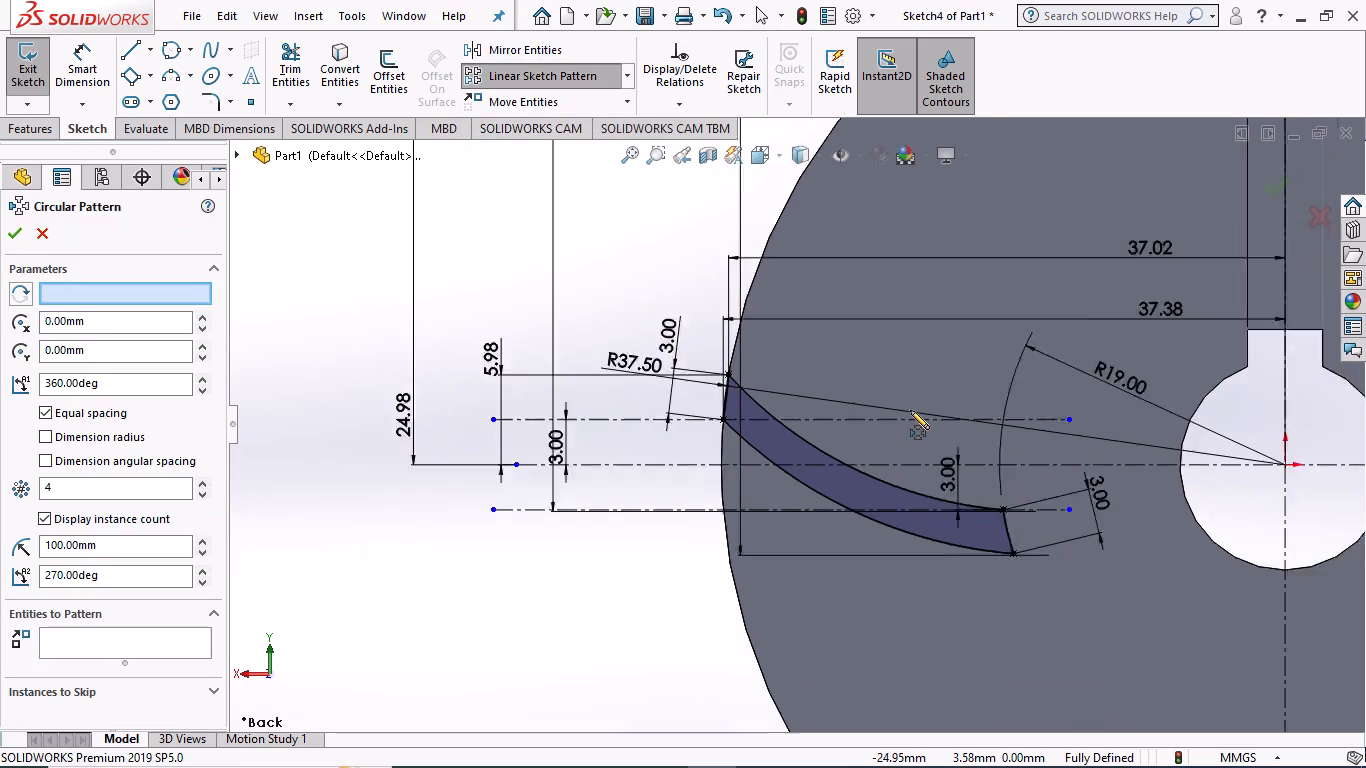
{"action": "scroll", "coordinate": [910, 410], "scroll_direction": "up", "scroll_amount": 3}
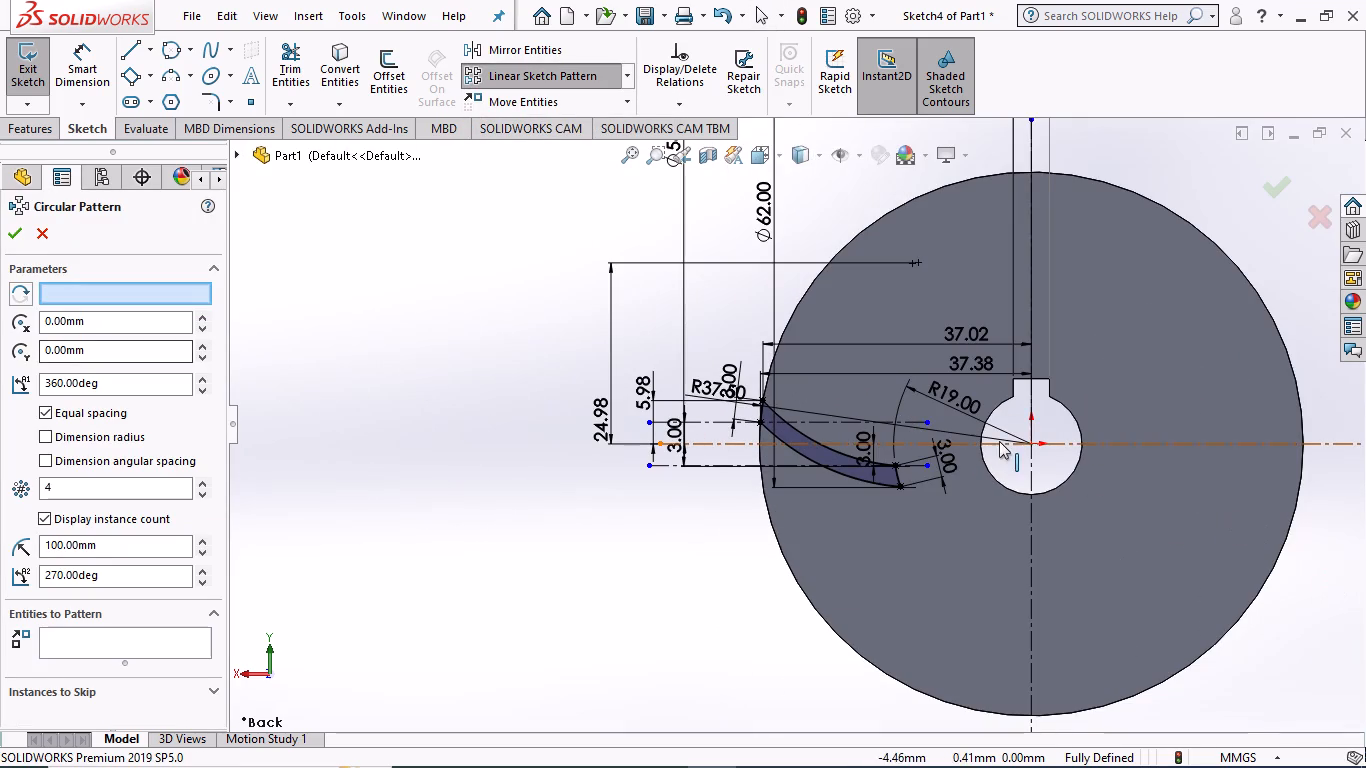
{"action": "left_click", "coordinate": [1025, 443]}
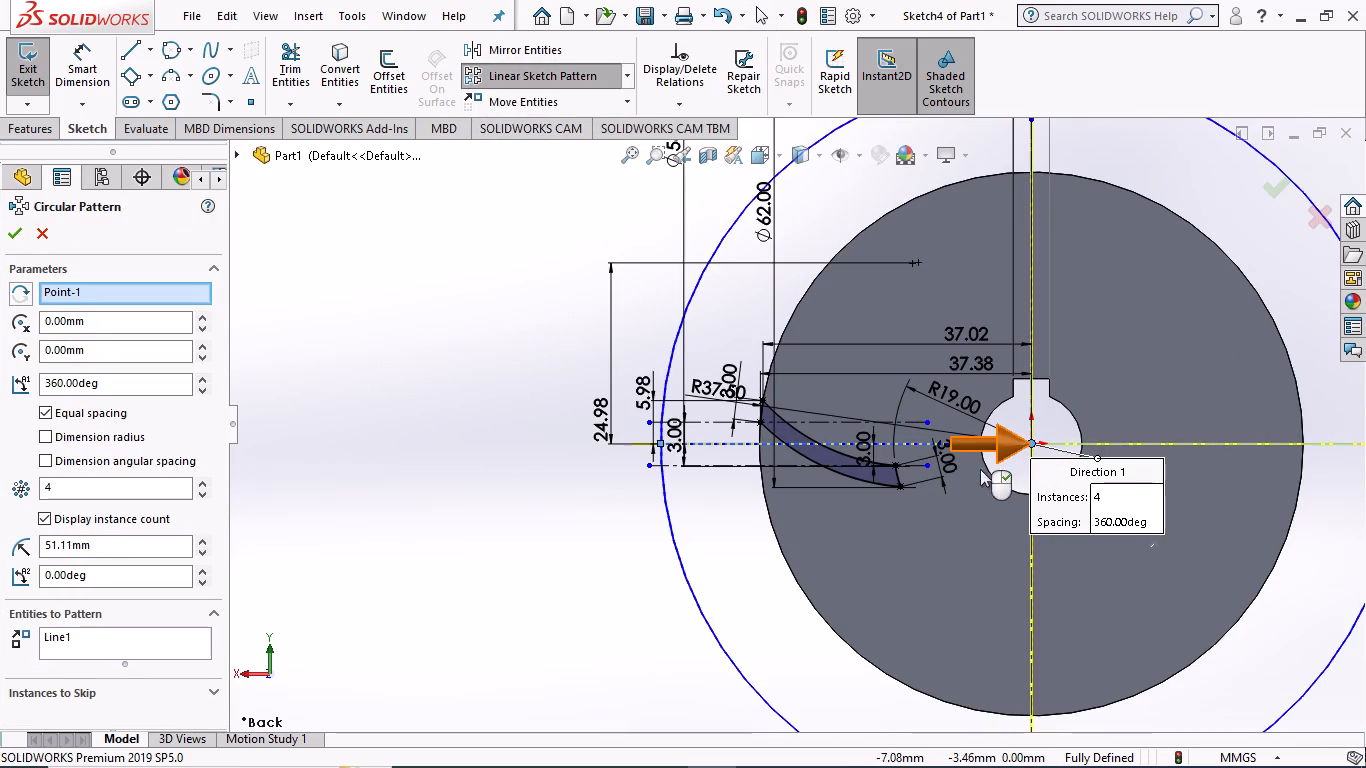
{"action": "left_click", "coordinate": [1108, 496]}
{"action": "key", "text": "6"}
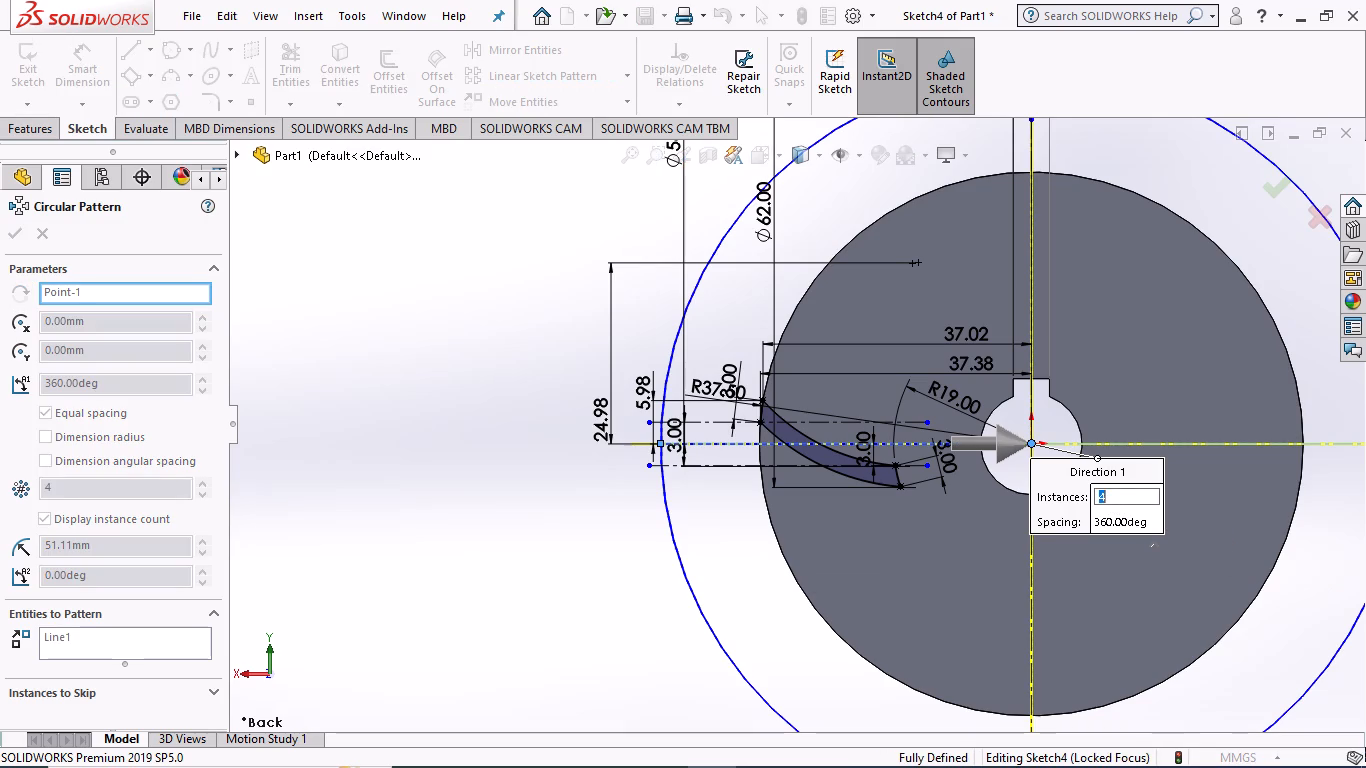
{"action": "key", "text": "Return"}
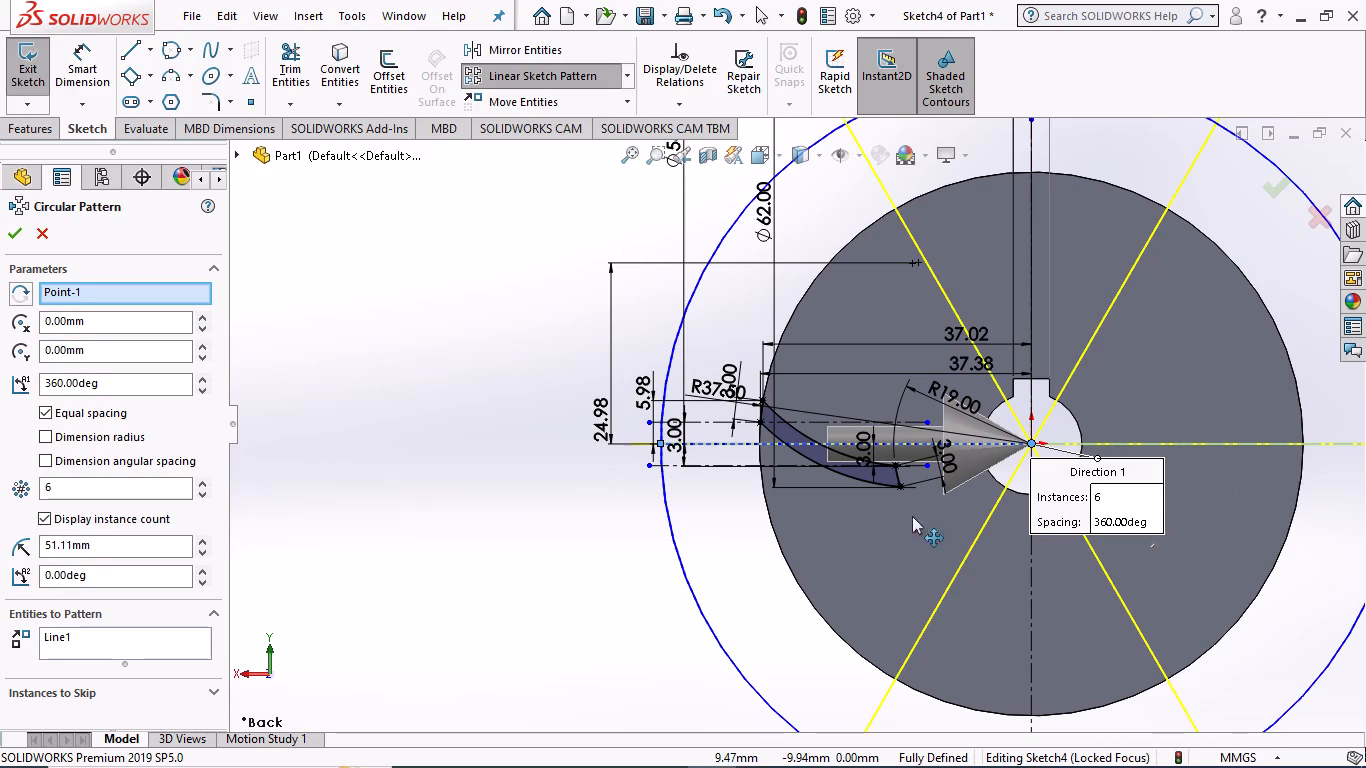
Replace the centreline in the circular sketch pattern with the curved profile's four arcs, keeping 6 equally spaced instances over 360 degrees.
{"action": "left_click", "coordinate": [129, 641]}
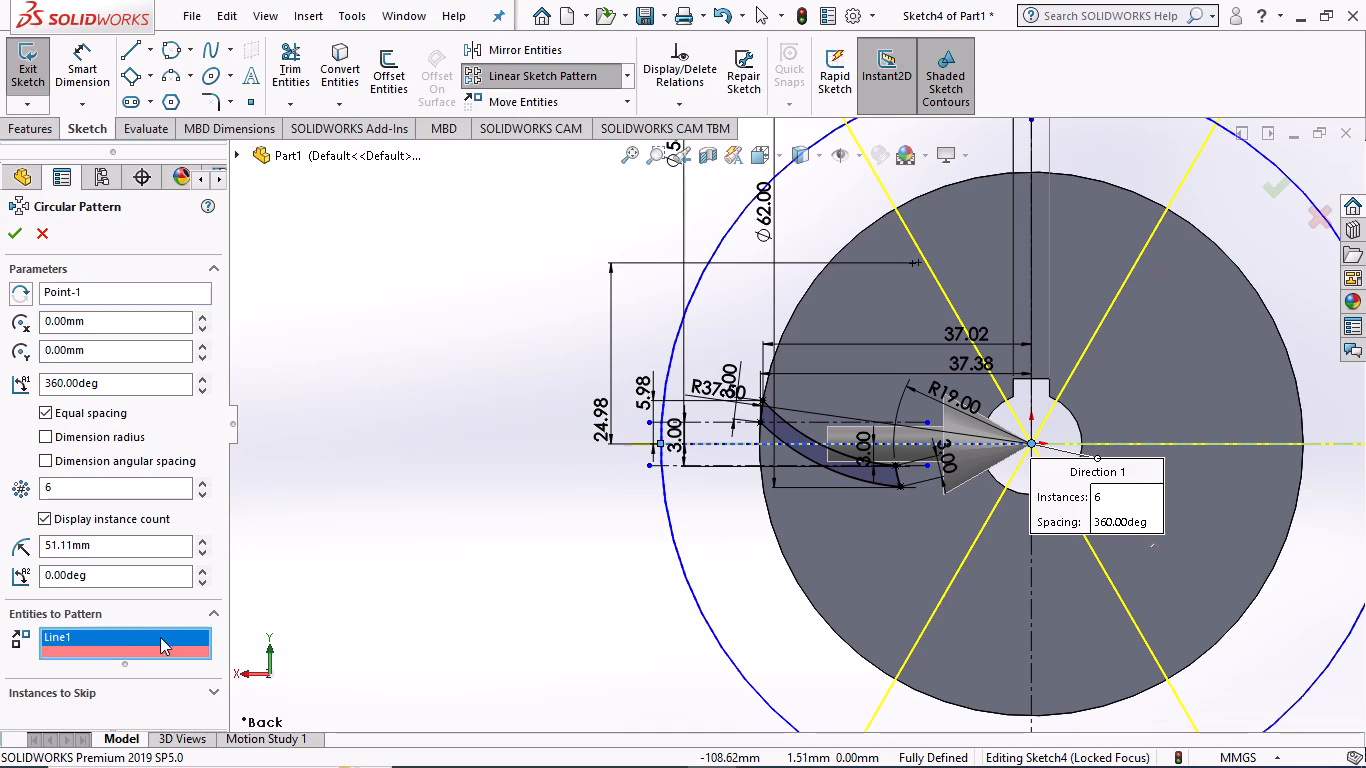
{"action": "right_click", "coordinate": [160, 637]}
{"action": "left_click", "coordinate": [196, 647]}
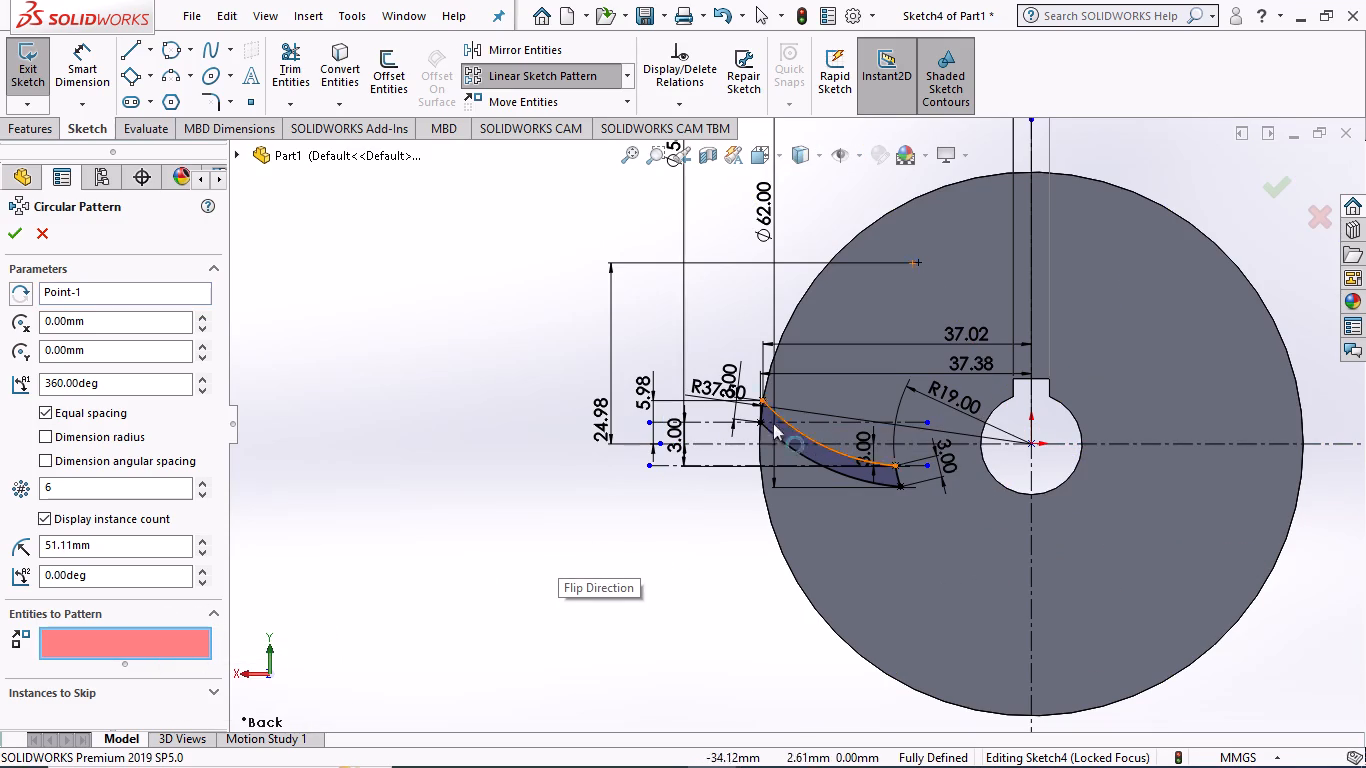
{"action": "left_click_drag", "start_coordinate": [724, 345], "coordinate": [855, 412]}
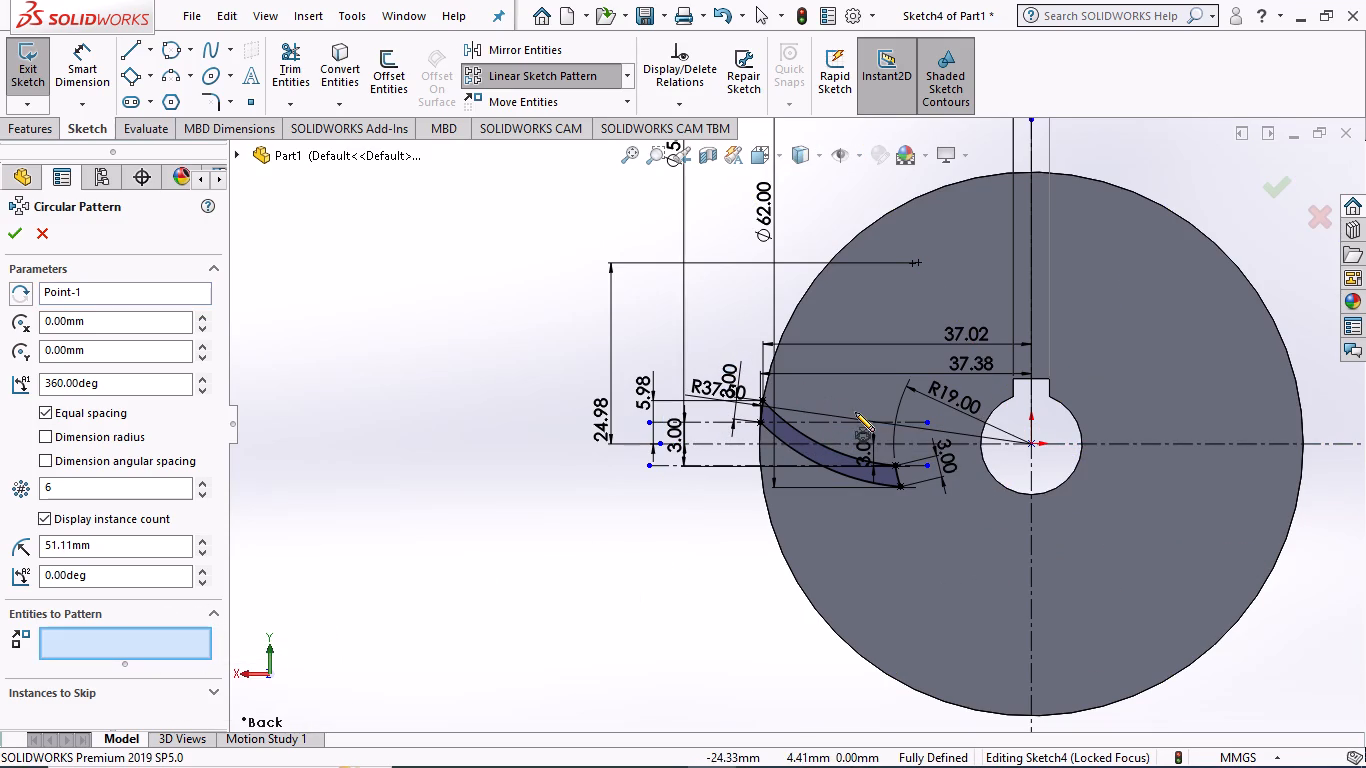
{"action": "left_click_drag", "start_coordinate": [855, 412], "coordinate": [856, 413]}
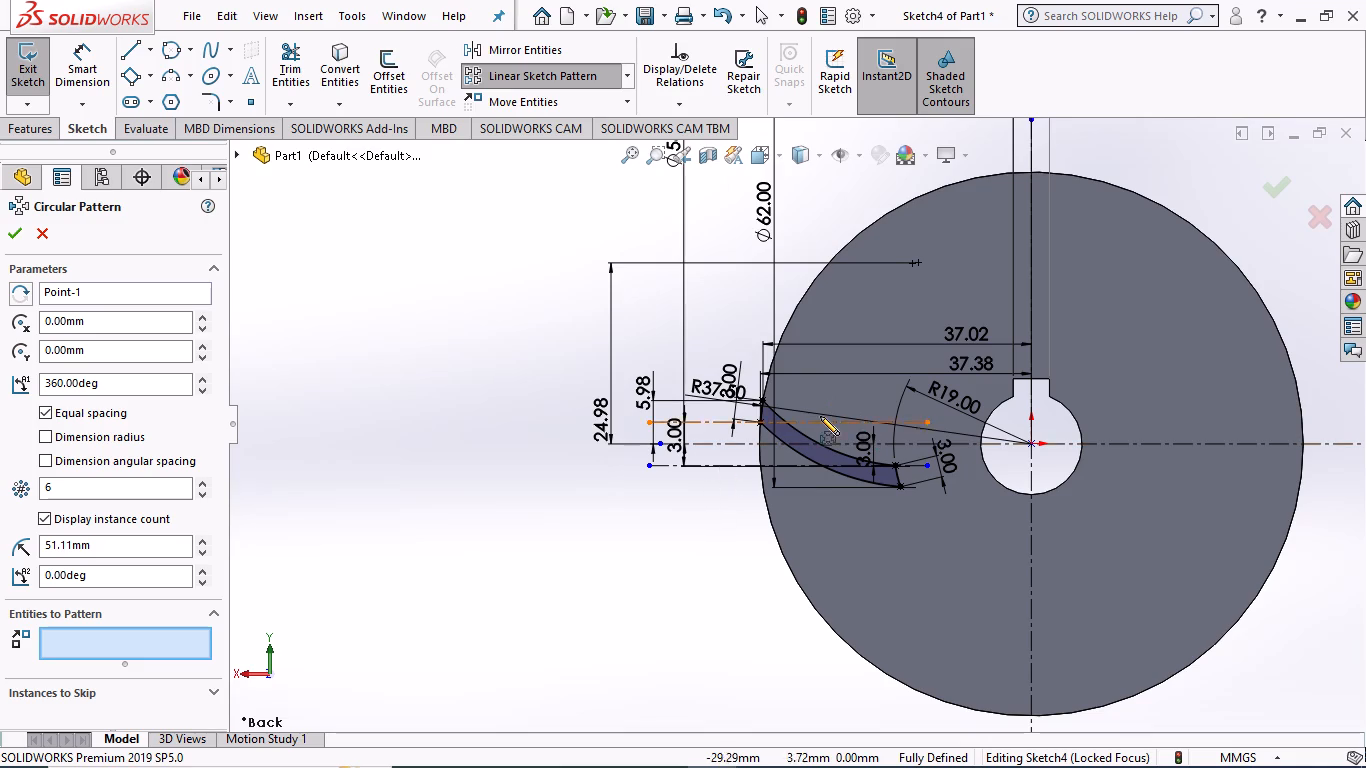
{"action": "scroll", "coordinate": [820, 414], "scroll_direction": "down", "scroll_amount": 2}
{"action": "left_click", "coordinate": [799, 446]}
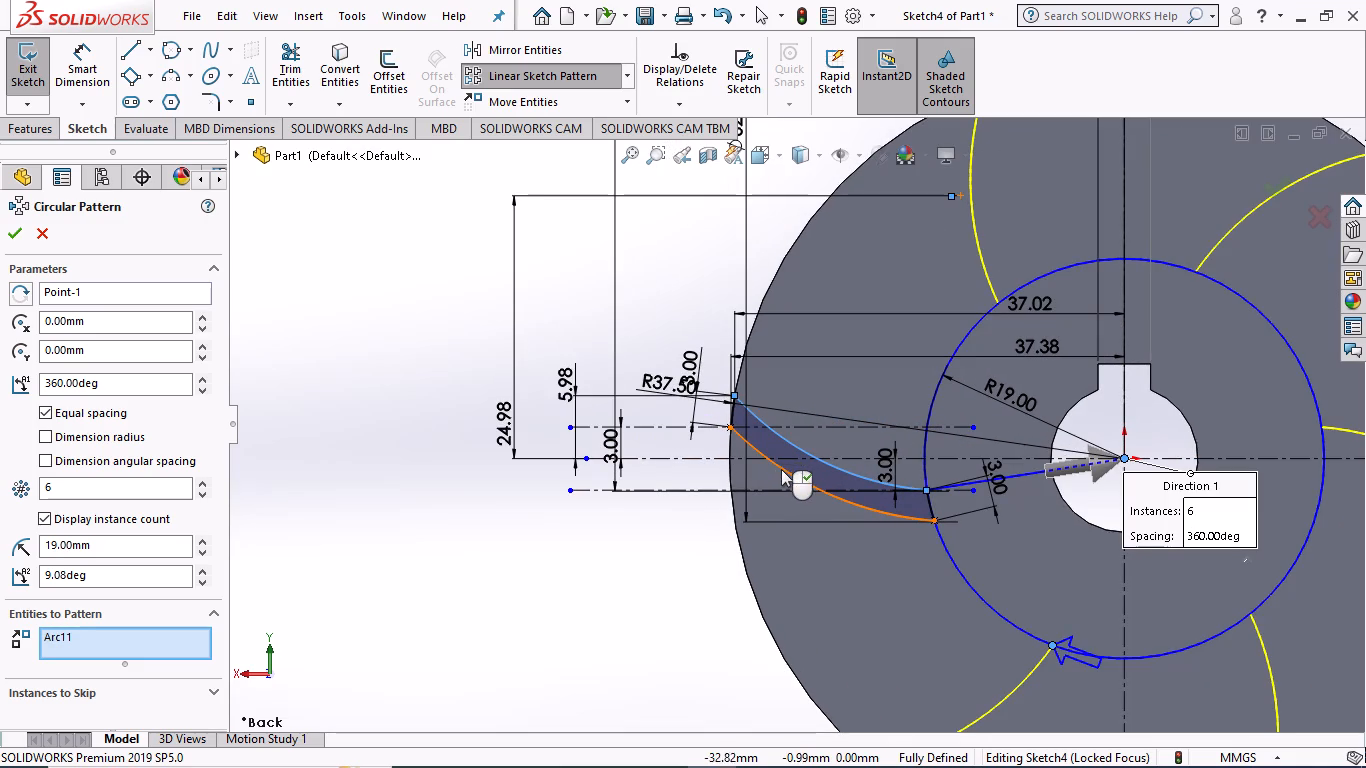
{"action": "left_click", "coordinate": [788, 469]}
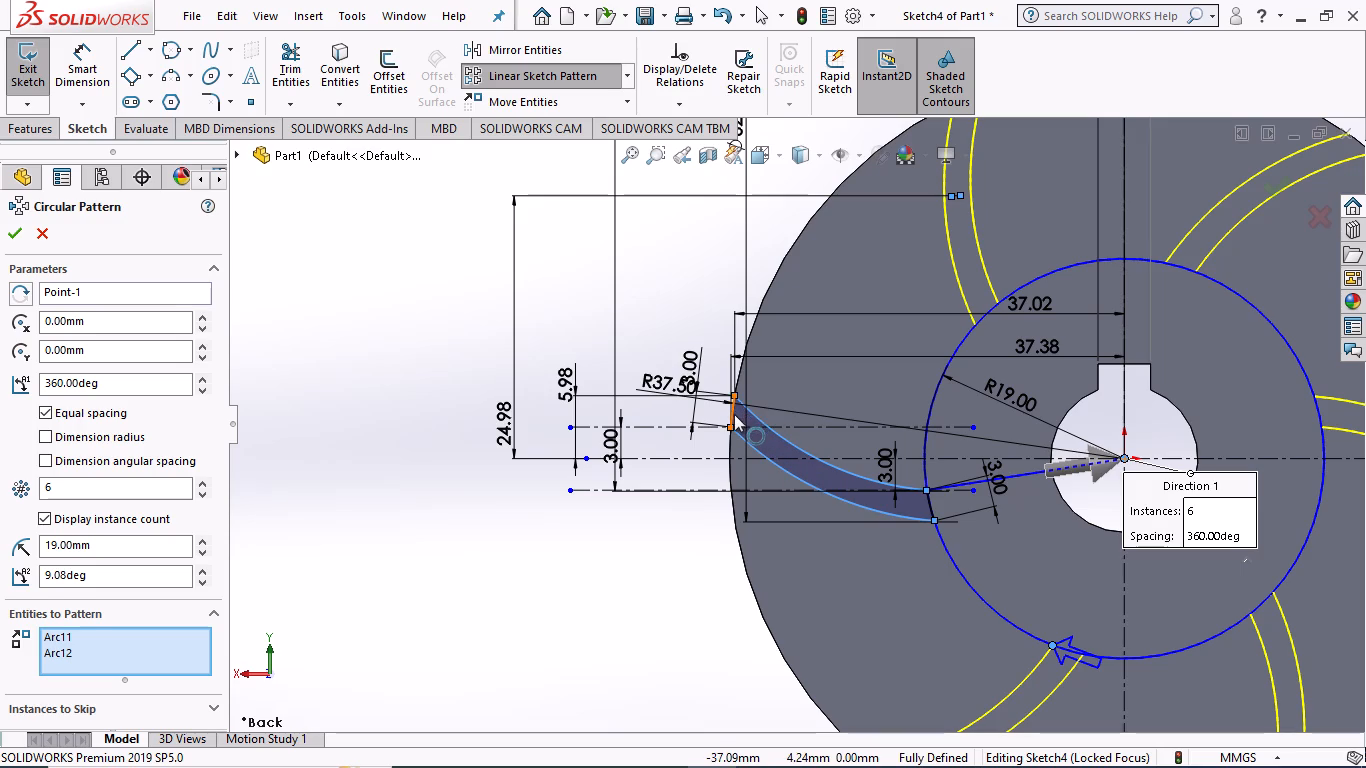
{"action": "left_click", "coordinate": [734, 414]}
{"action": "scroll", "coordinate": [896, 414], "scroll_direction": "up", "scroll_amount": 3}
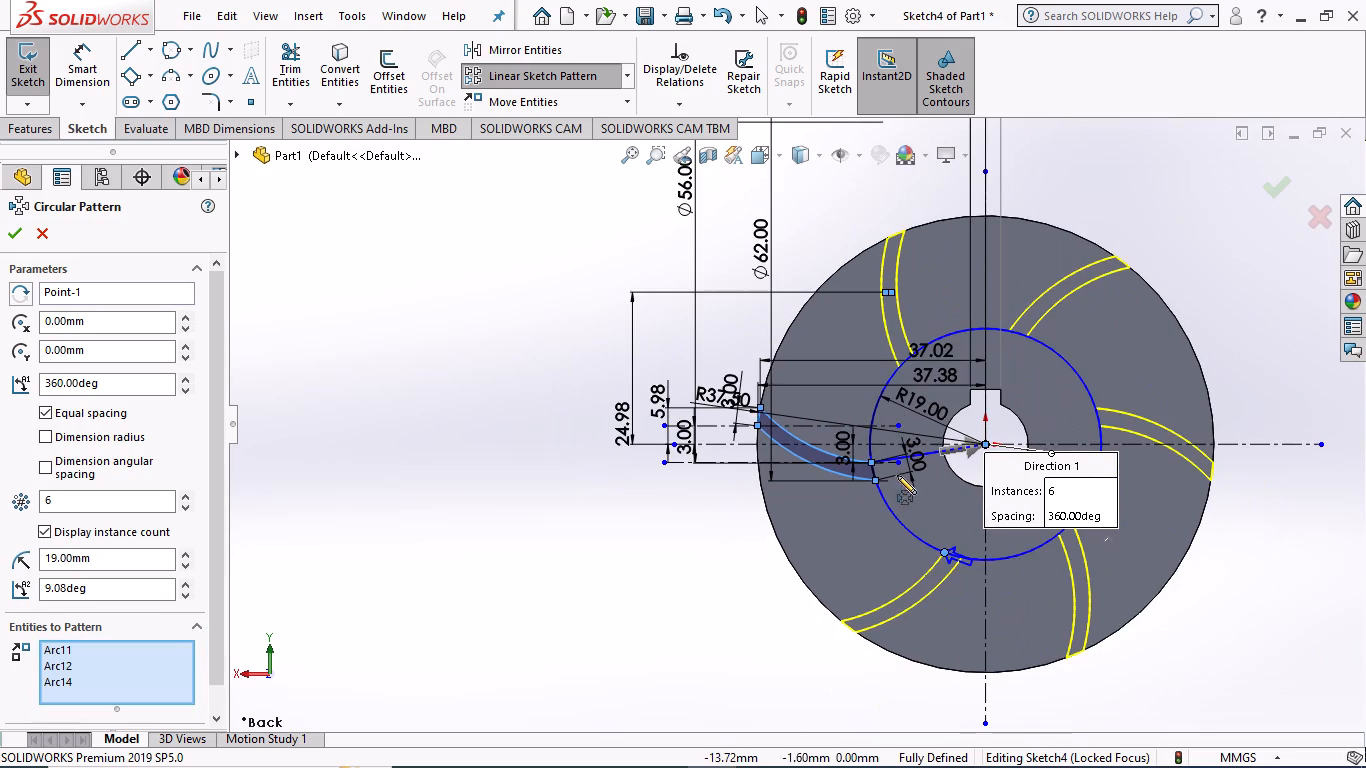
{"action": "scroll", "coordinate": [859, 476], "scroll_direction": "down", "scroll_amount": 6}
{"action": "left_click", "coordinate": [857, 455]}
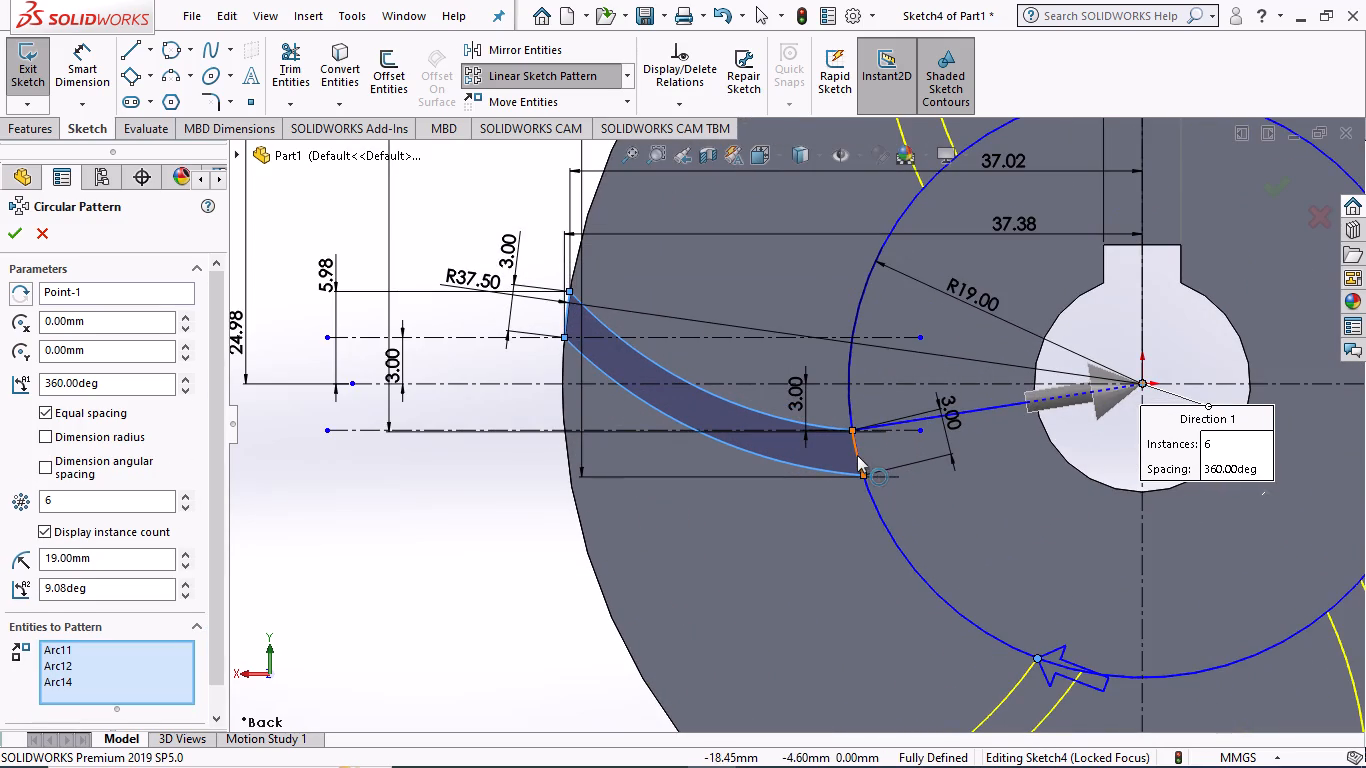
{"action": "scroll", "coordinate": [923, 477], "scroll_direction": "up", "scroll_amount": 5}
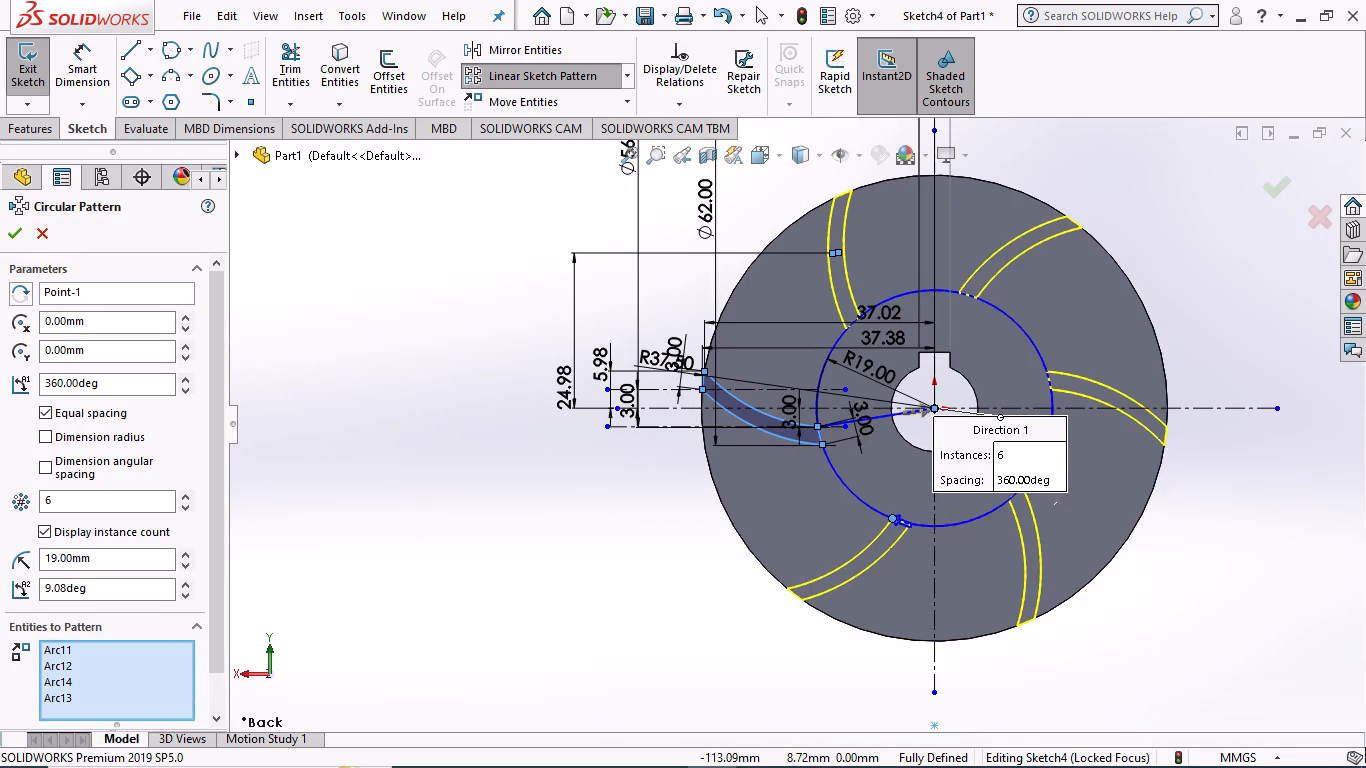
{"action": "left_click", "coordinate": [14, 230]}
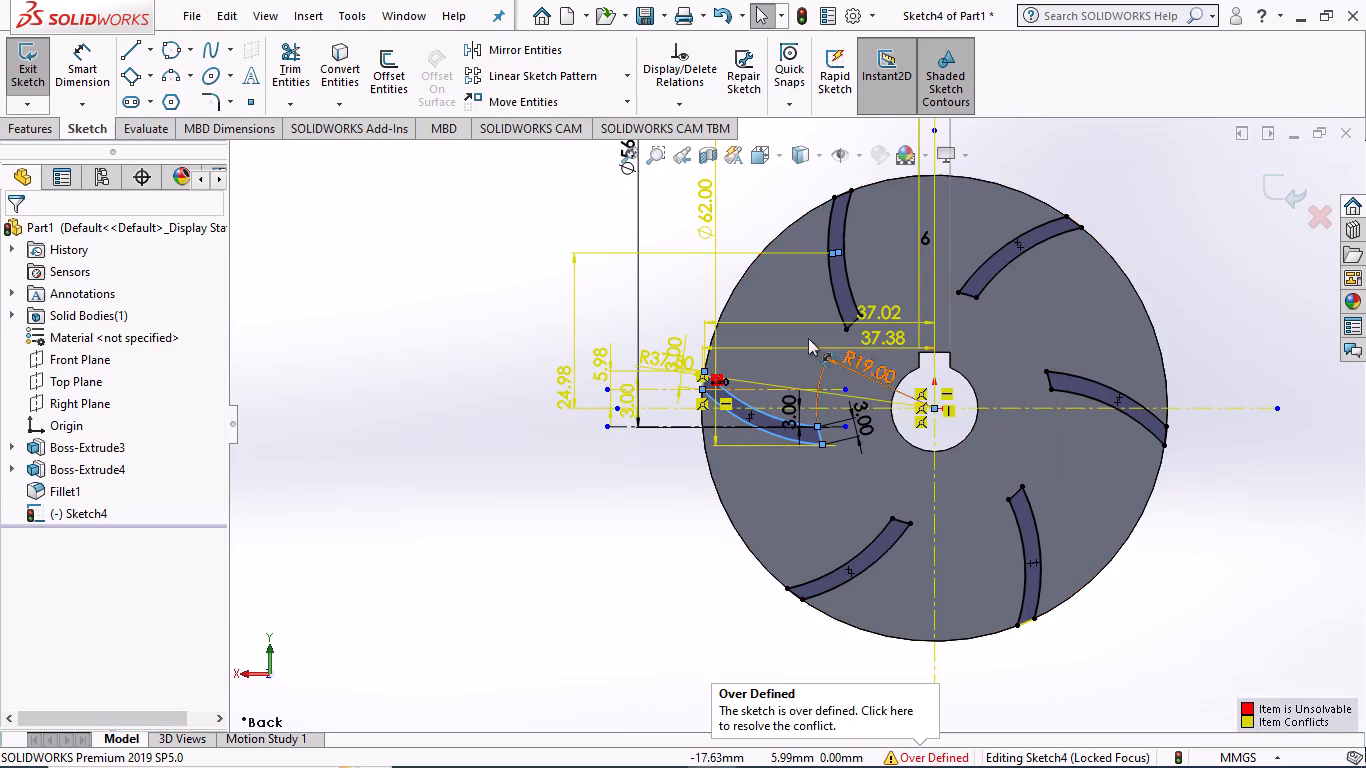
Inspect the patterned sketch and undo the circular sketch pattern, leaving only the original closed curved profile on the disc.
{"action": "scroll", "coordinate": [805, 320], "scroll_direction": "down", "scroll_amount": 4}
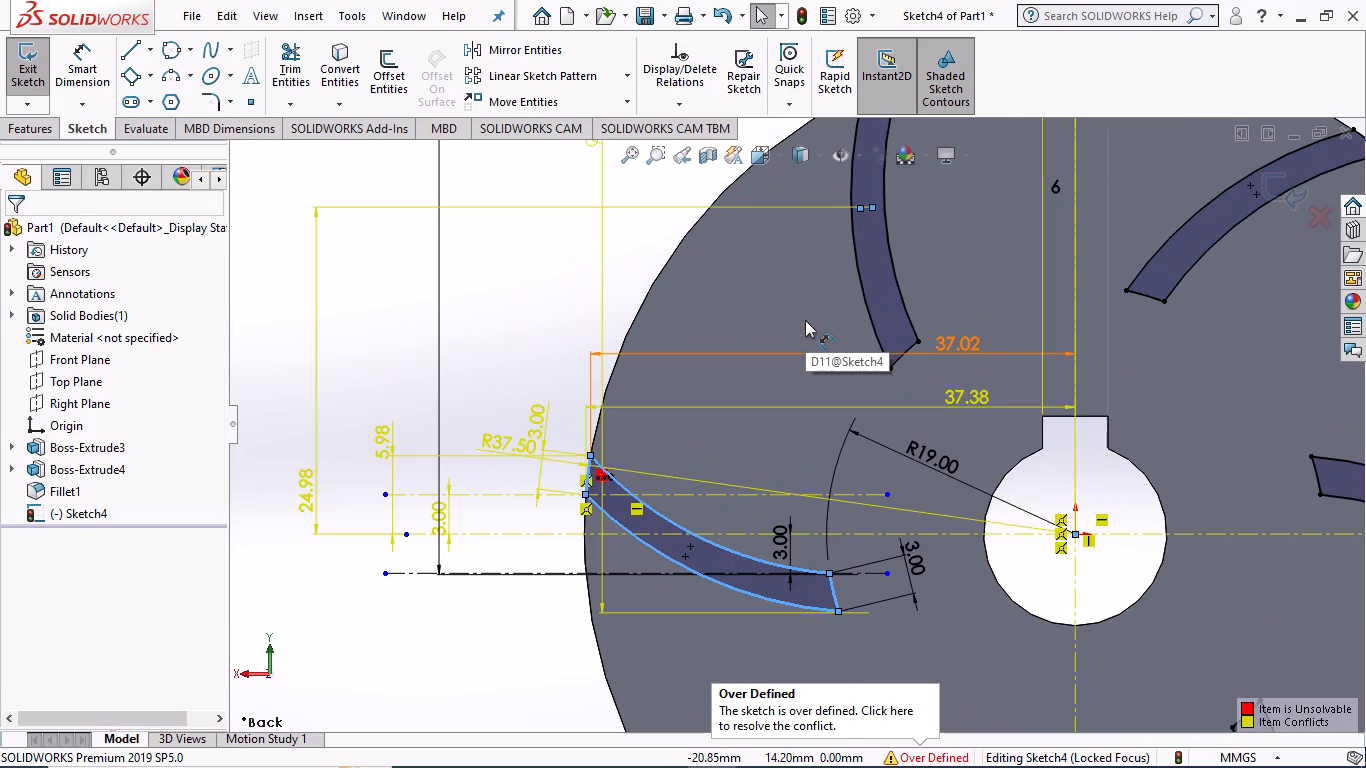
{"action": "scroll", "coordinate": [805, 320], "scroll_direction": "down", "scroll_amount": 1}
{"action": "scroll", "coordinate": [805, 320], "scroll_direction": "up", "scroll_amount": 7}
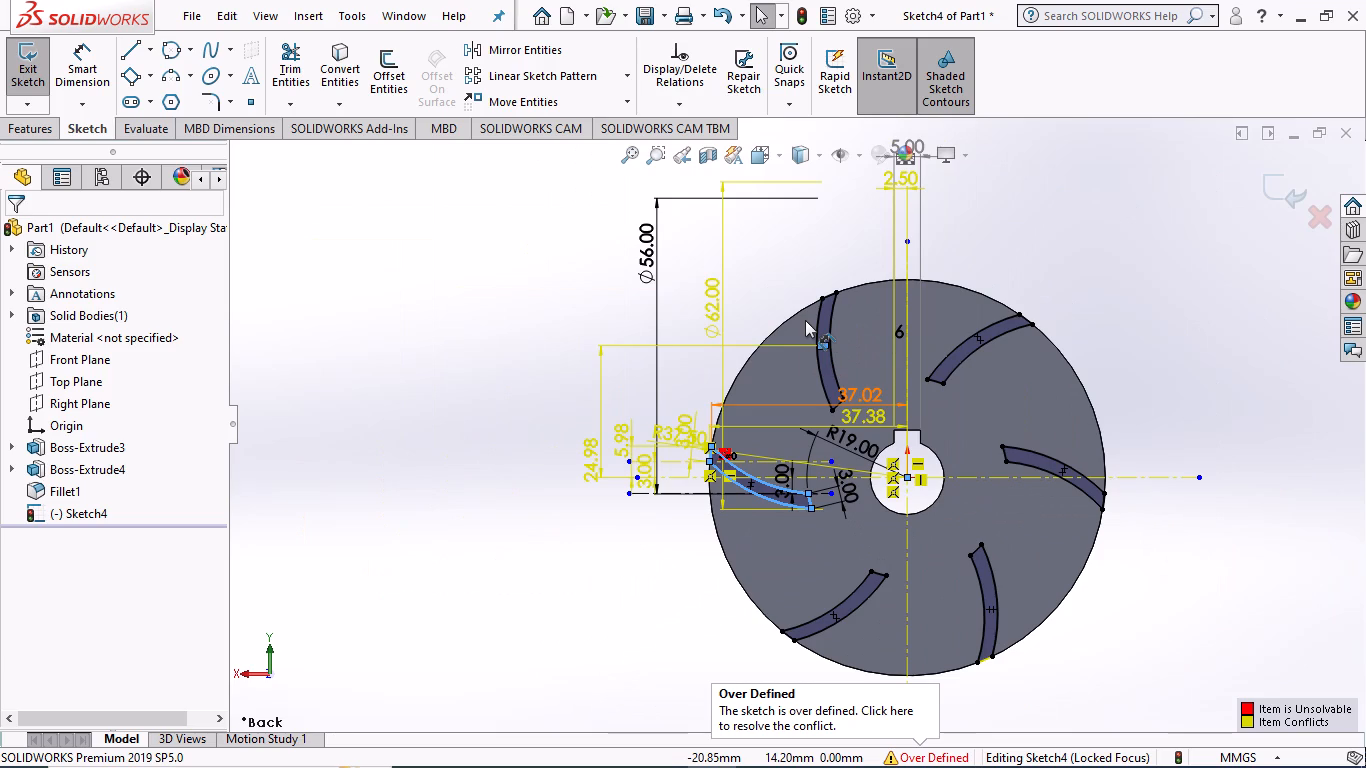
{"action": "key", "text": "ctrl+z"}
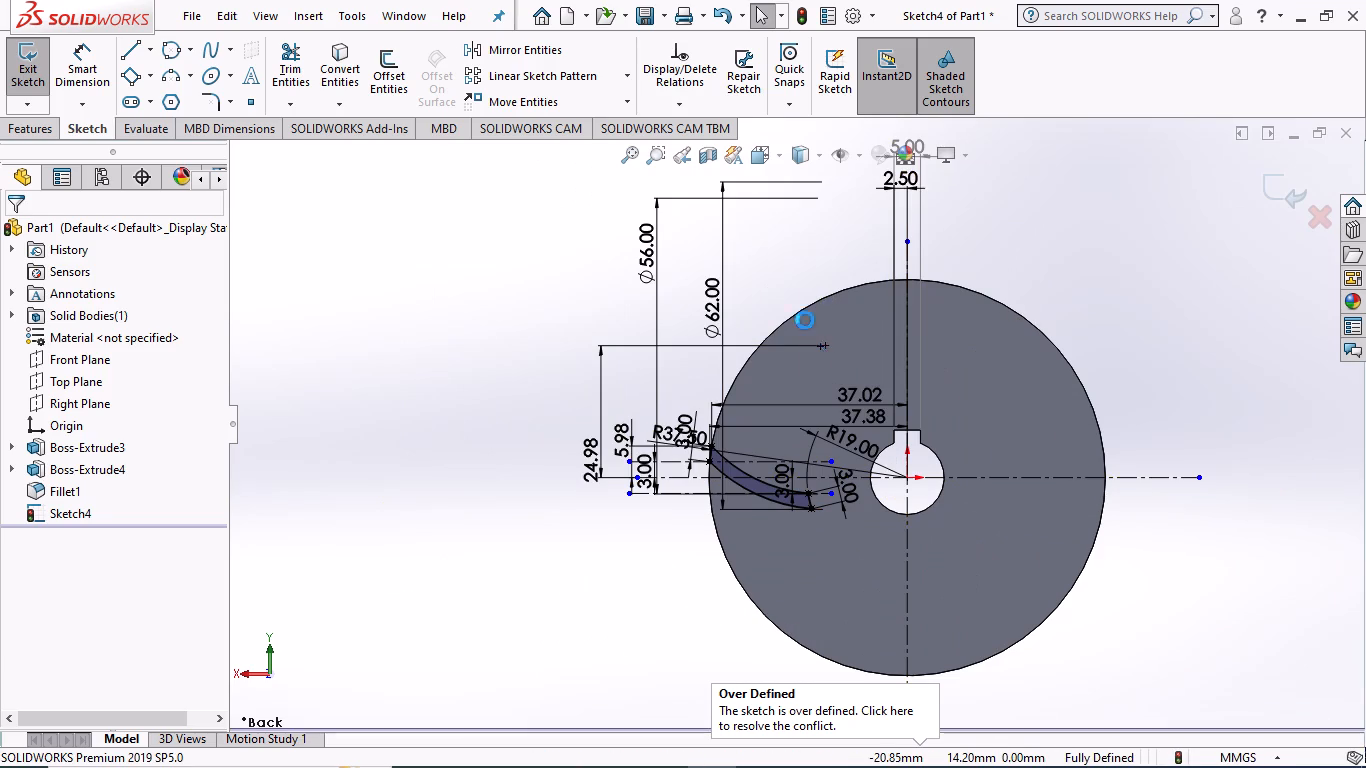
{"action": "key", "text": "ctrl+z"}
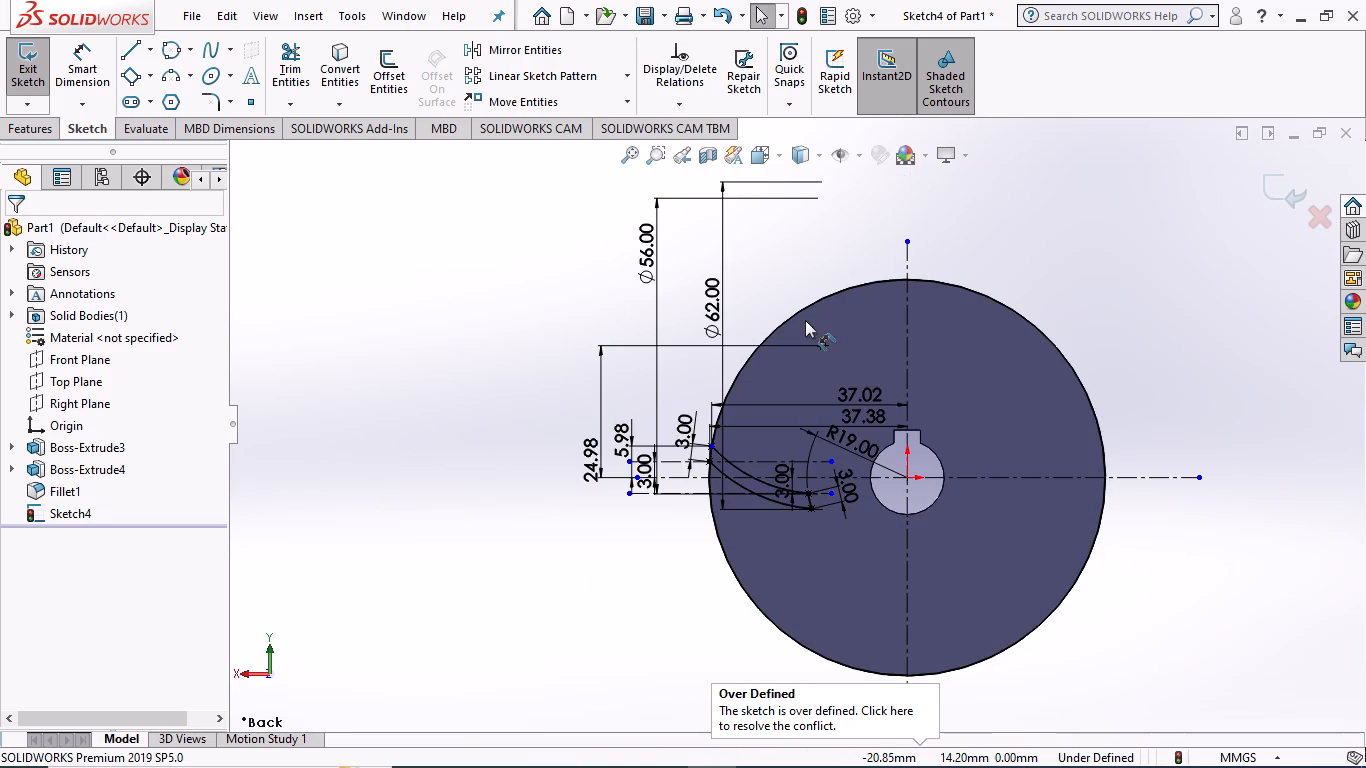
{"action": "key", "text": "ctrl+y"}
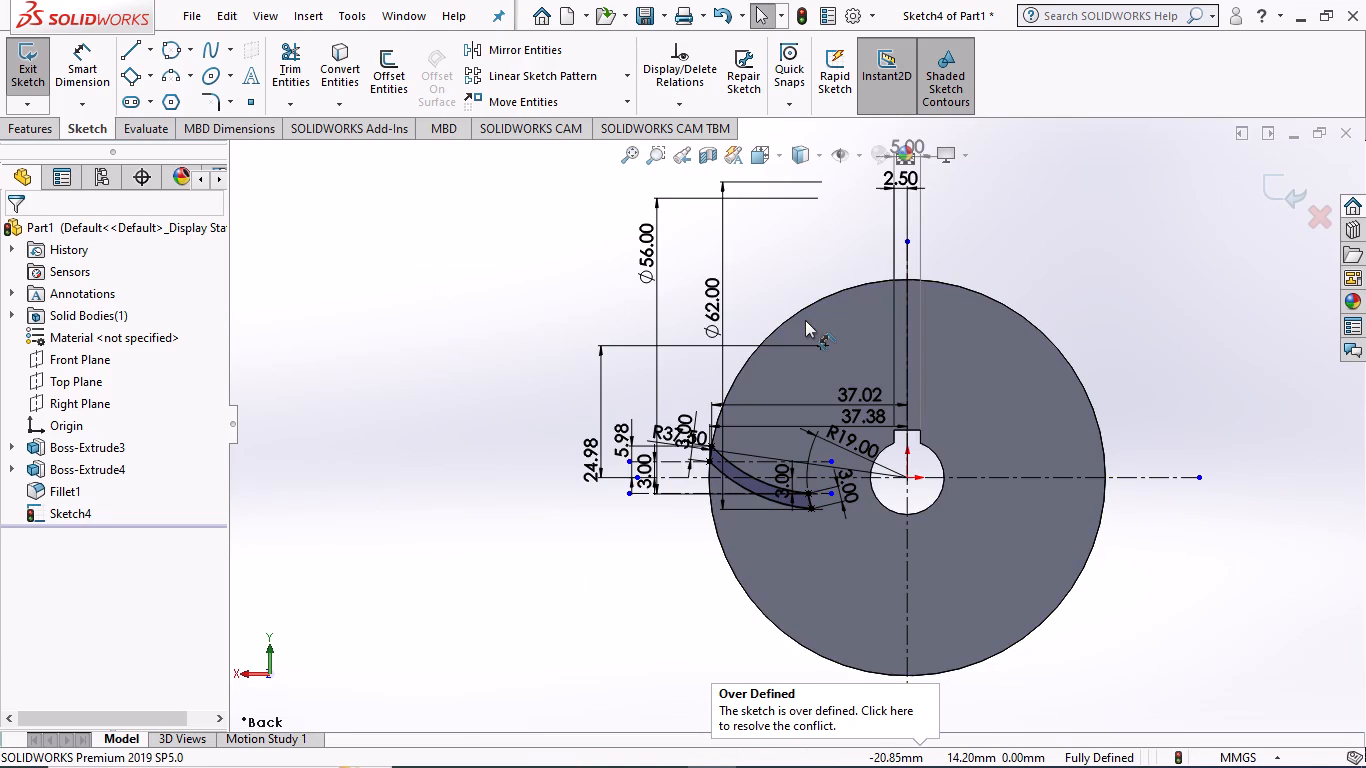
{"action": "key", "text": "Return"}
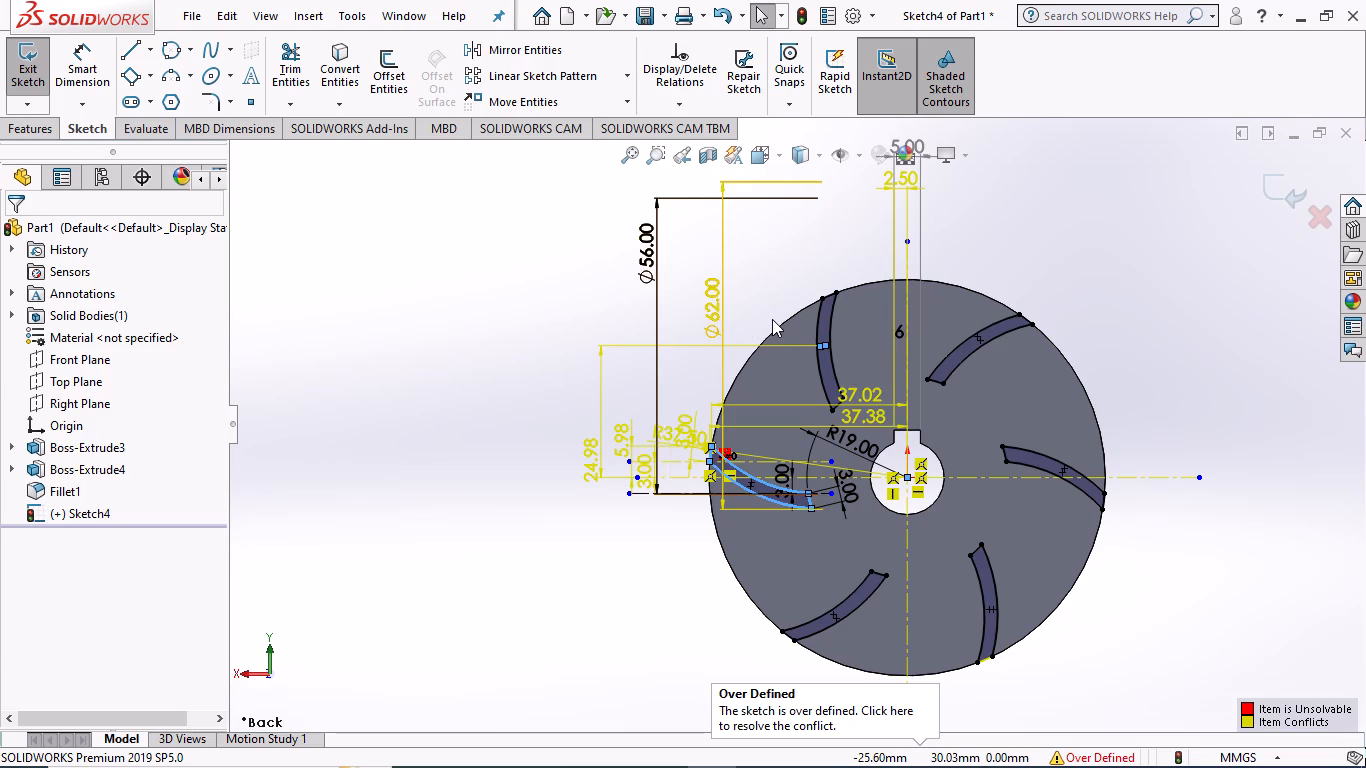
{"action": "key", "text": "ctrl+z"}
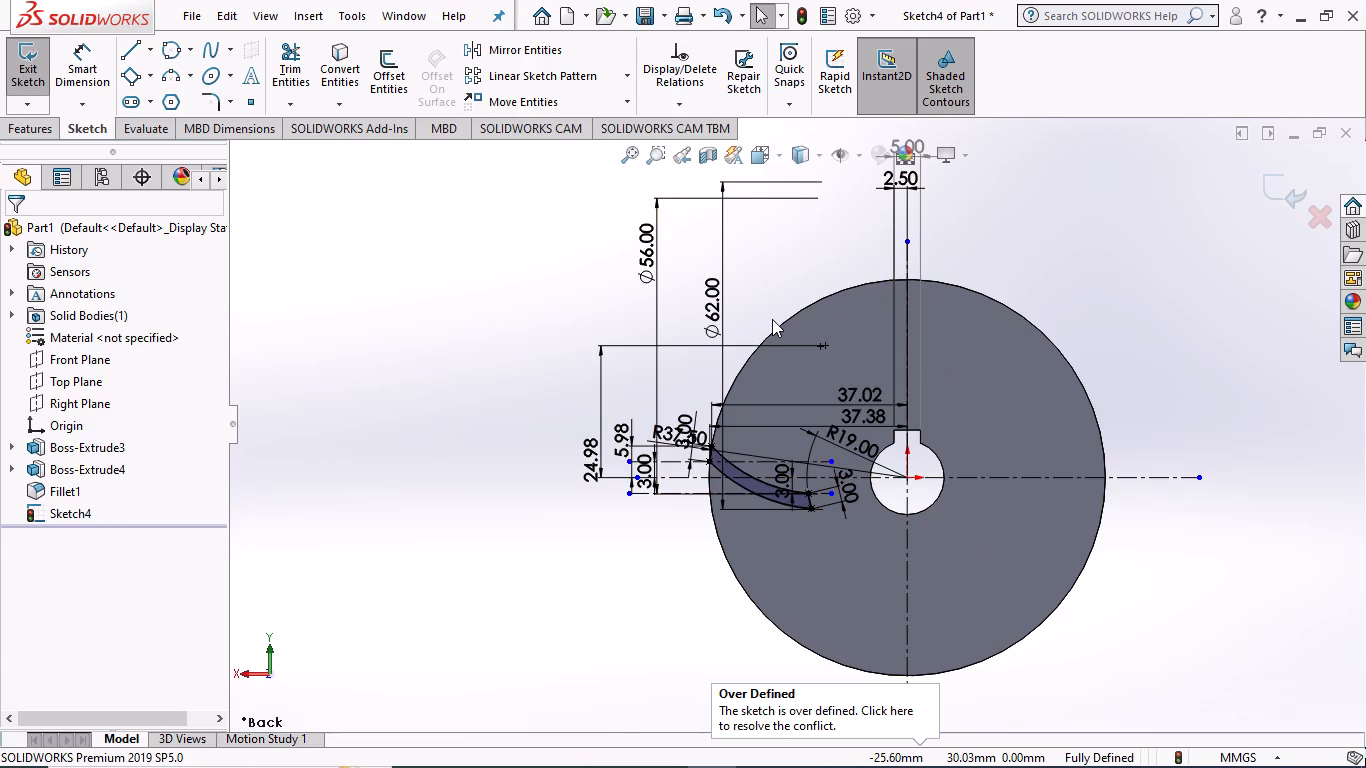
Extrude the closed curved profile as a blind 14 mm boss outward from the disc's face, merged with the body.
{"action": "left_click", "coordinate": [18, 124]}
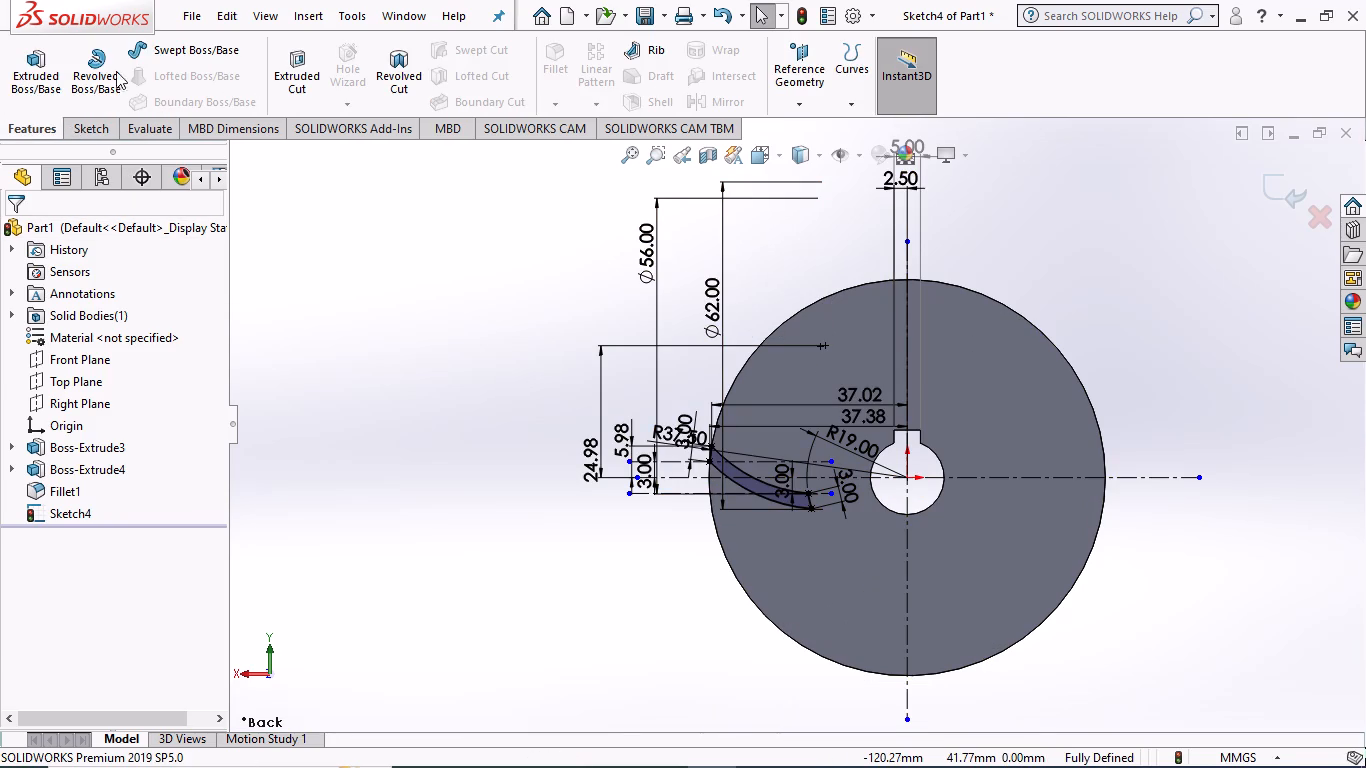
{"action": "left_click", "coordinate": [38, 69]}
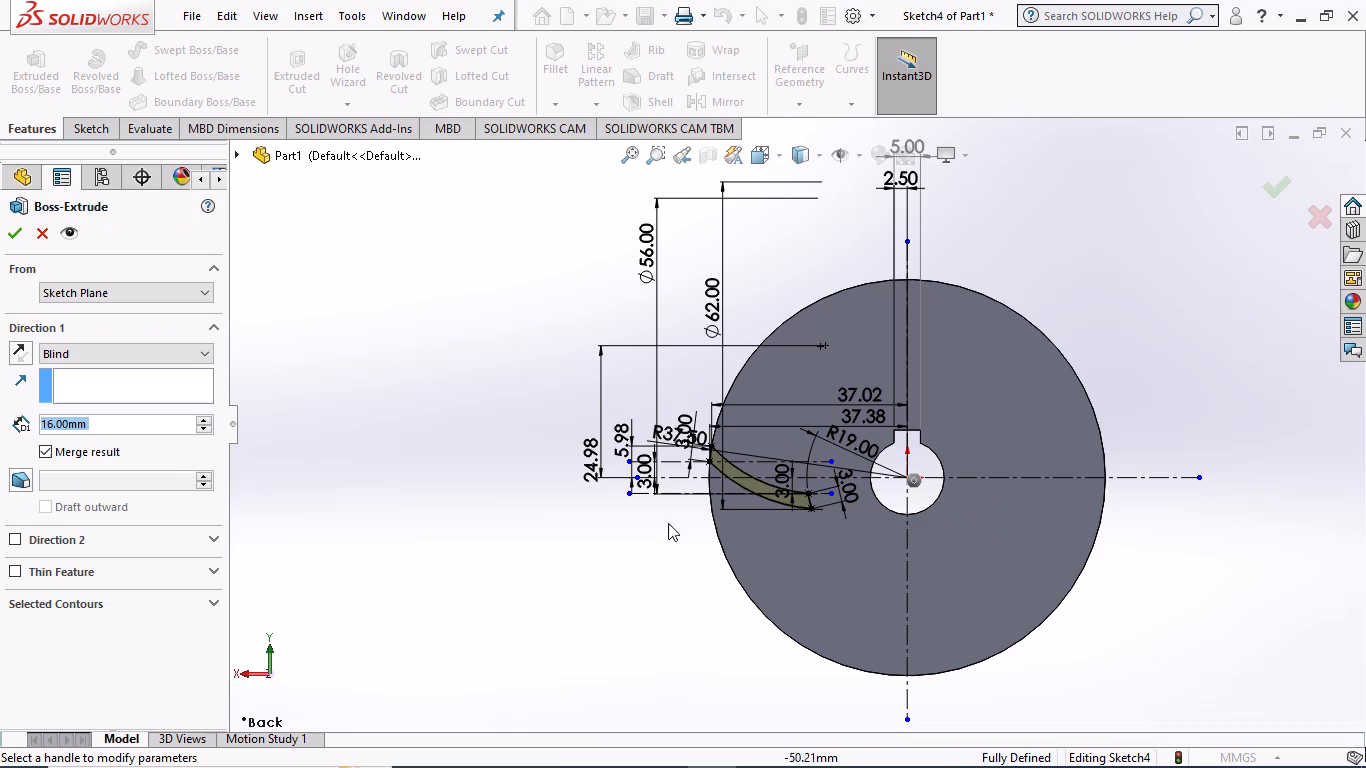
{"action": "middle_click_drag", "start_coordinate": [555, 570], "coordinate": [702, 472]}
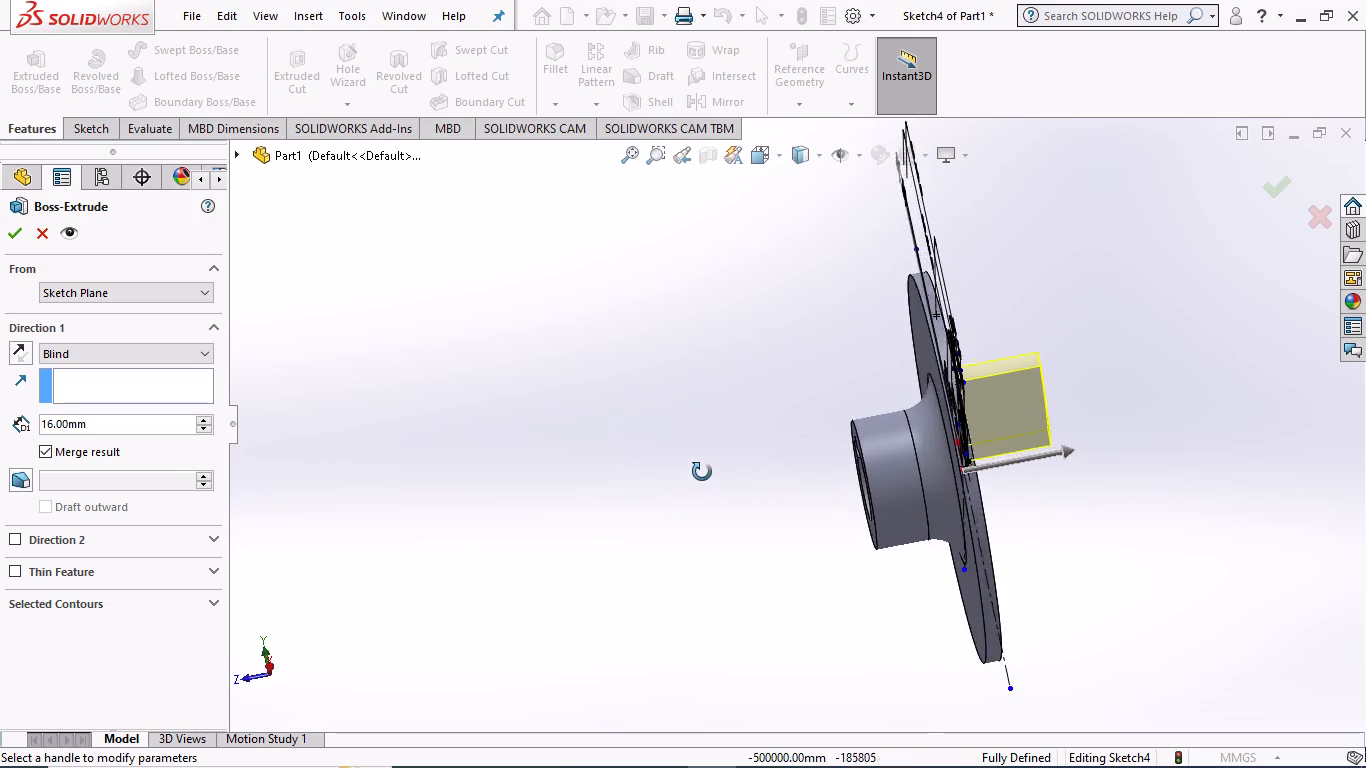
{"action": "middle_click_drag", "start_coordinate": [702, 472], "coordinate": [601, 343]}
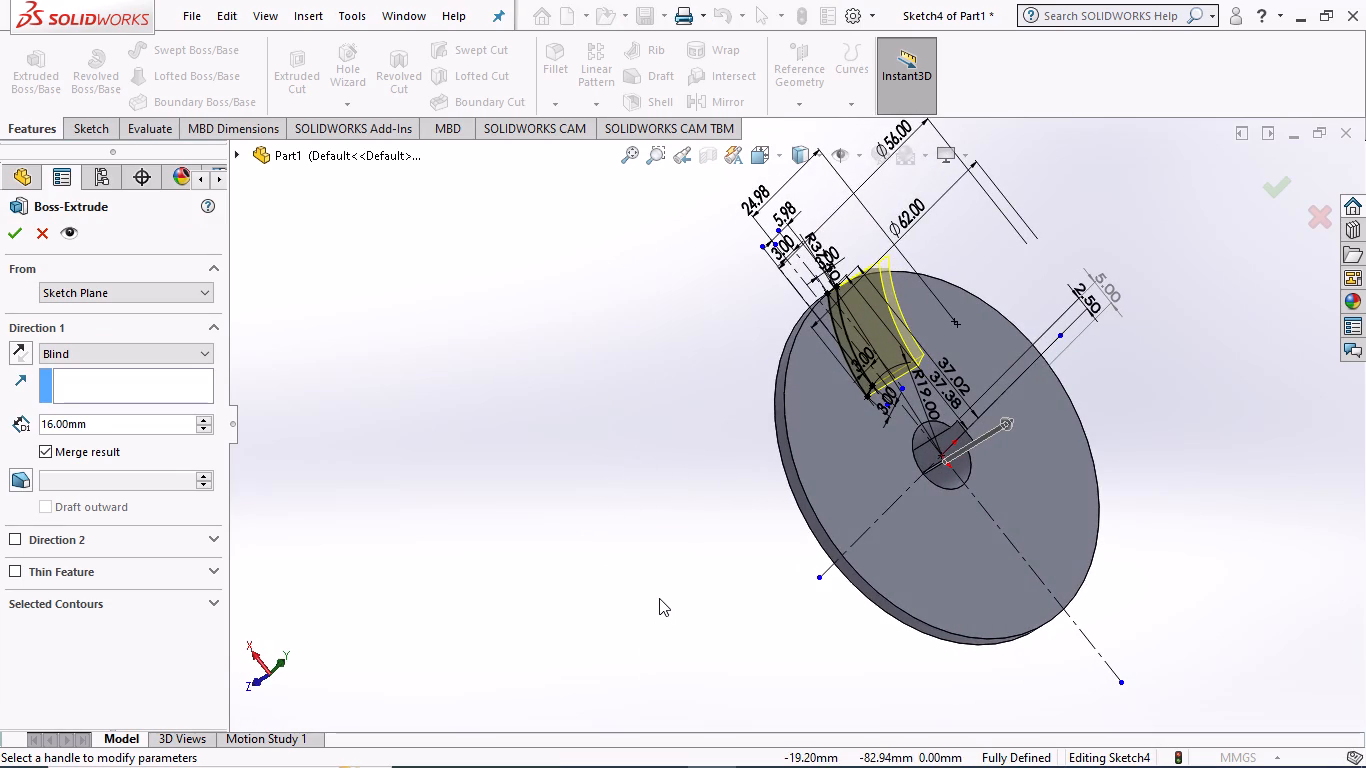
{"action": "key", "text": "1"}
{"action": "key", "text": "4"}
{"action": "key", "text": "Return"}
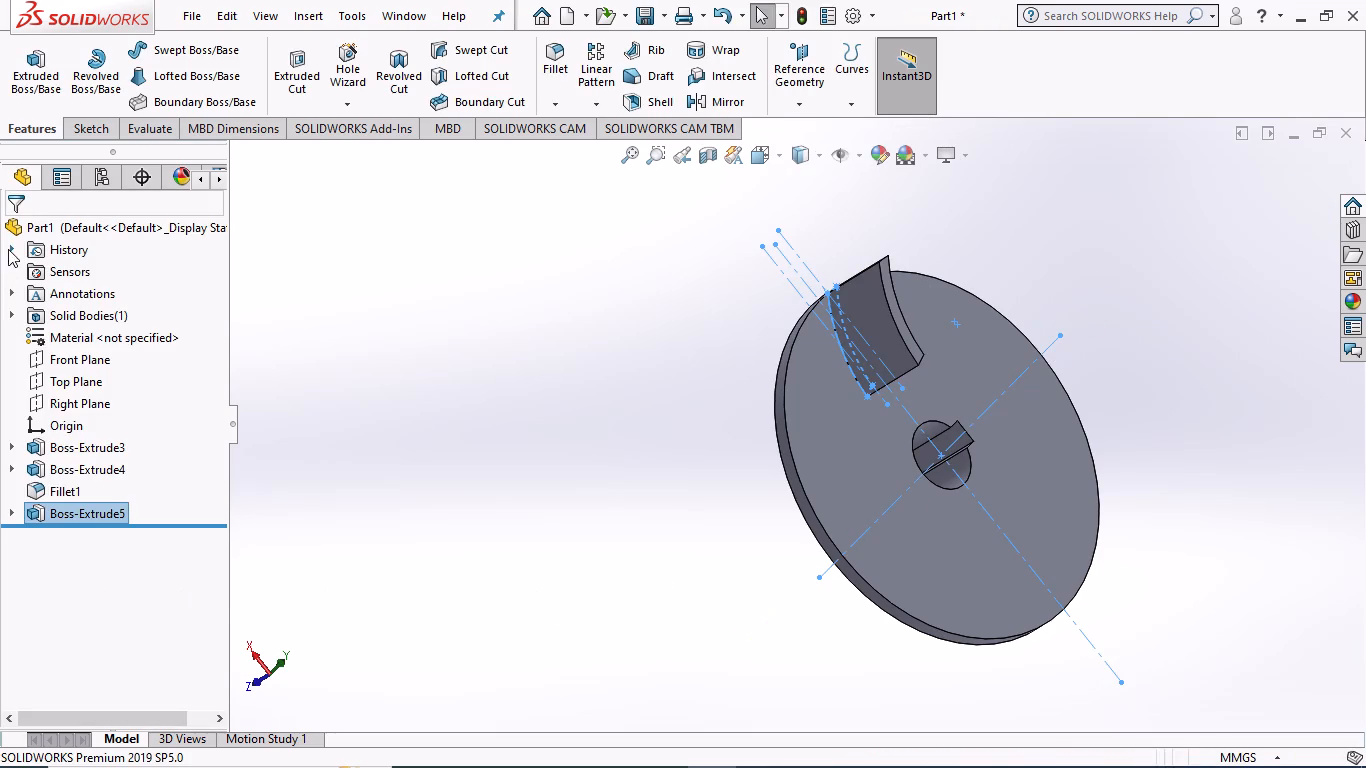
{"action": "left_click", "coordinate": [683, 408]}
Circular-pattern the extruded curved blade about the disc's outer circular edge with 6 equally spaced instances over 360 degrees.
{"action": "middle_click_drag", "start_coordinate": [1232, 490], "coordinate": [1164, 498]}
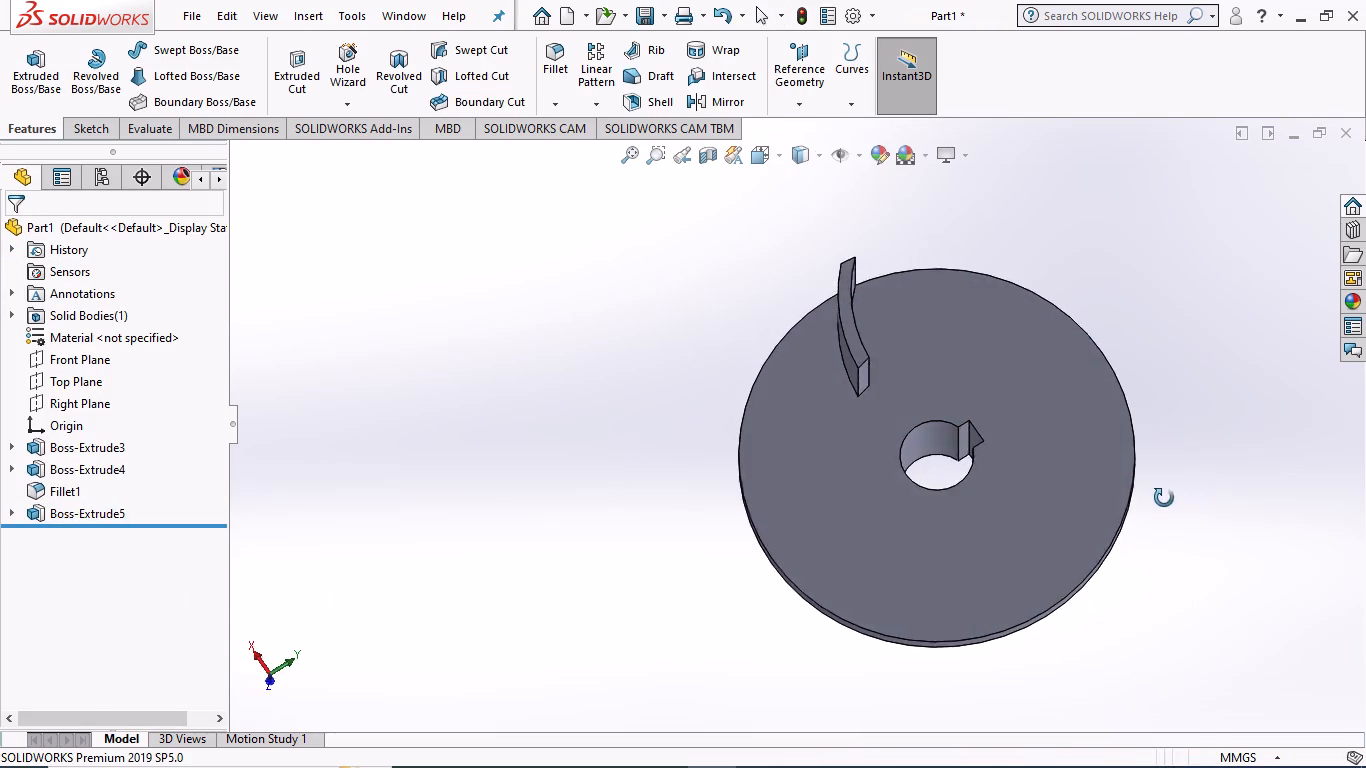
{"action": "middle_click_drag", "start_coordinate": [1164, 498], "coordinate": [1146, 573]}
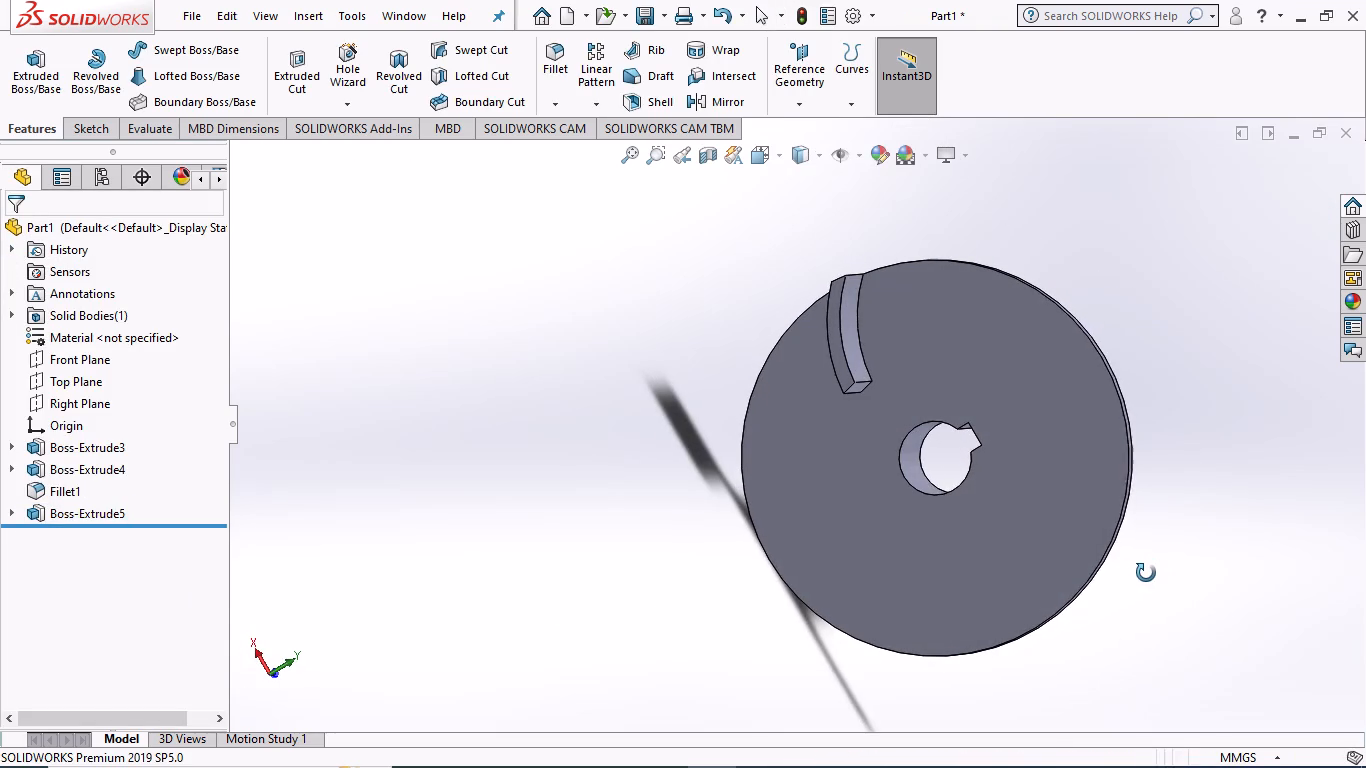
{"action": "middle_click_drag", "start_coordinate": [1146, 573], "coordinate": [1167, 578]}
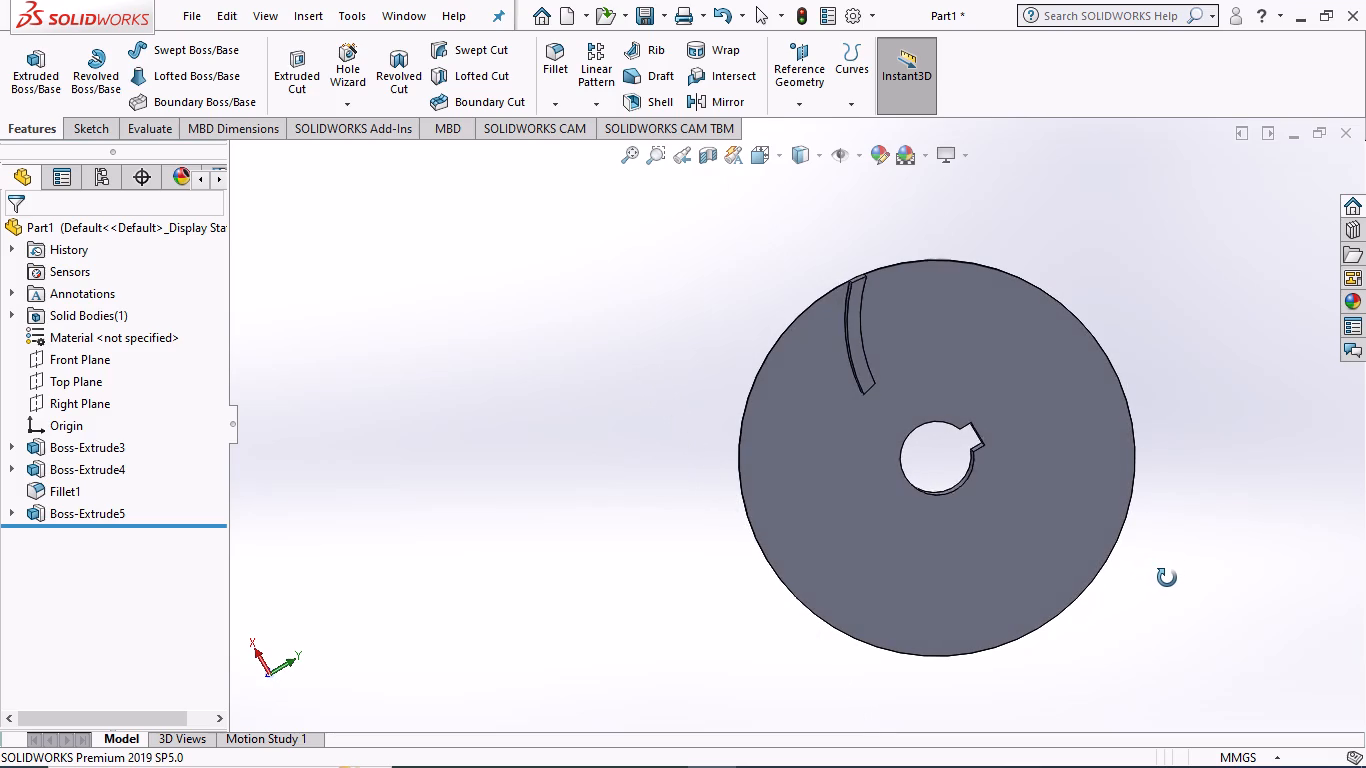
{"action": "middle_click_drag", "start_coordinate": [1167, 578], "coordinate": [1127, 560]}
{"action": "middle_click_drag", "start_coordinate": [1119, 547], "coordinate": [1146, 541]}
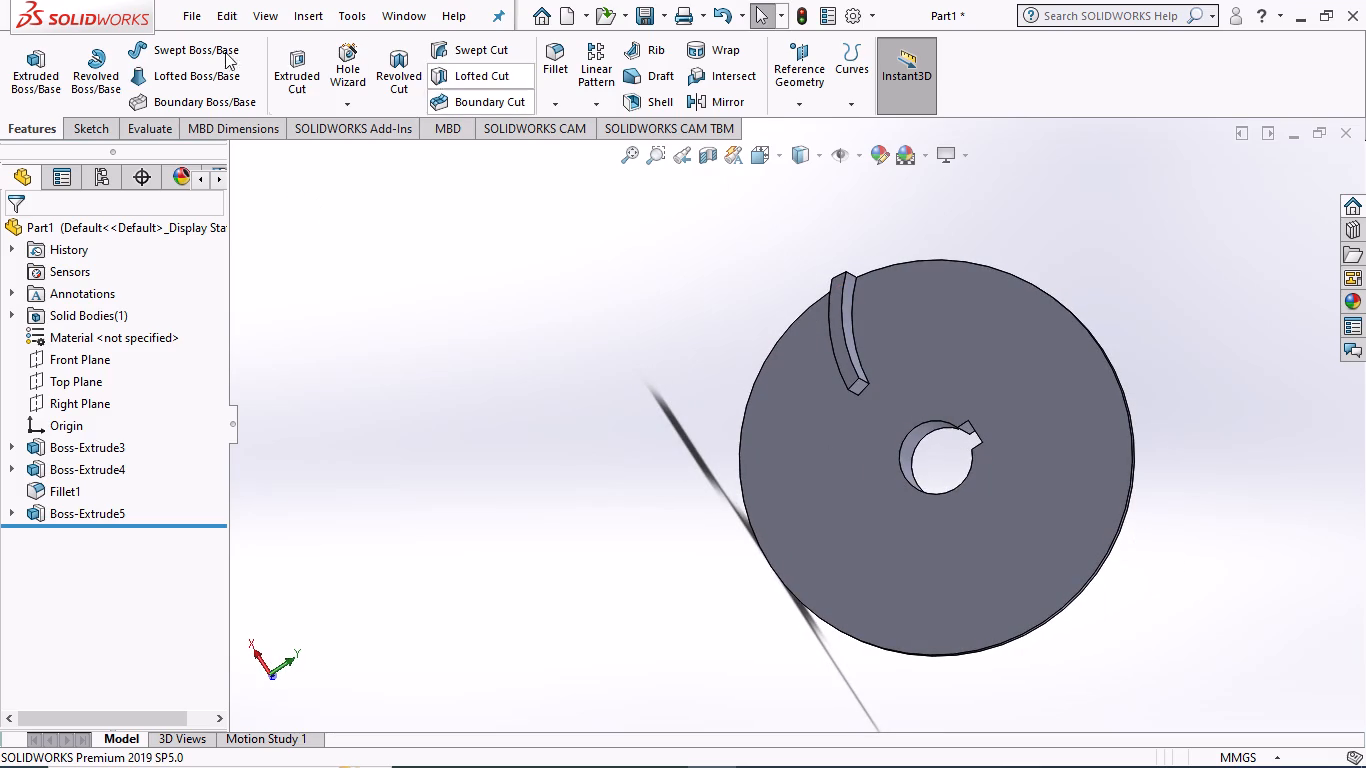
{"action": "left_click", "coordinate": [598, 102]}
{"action": "left_click", "coordinate": [632, 145]}
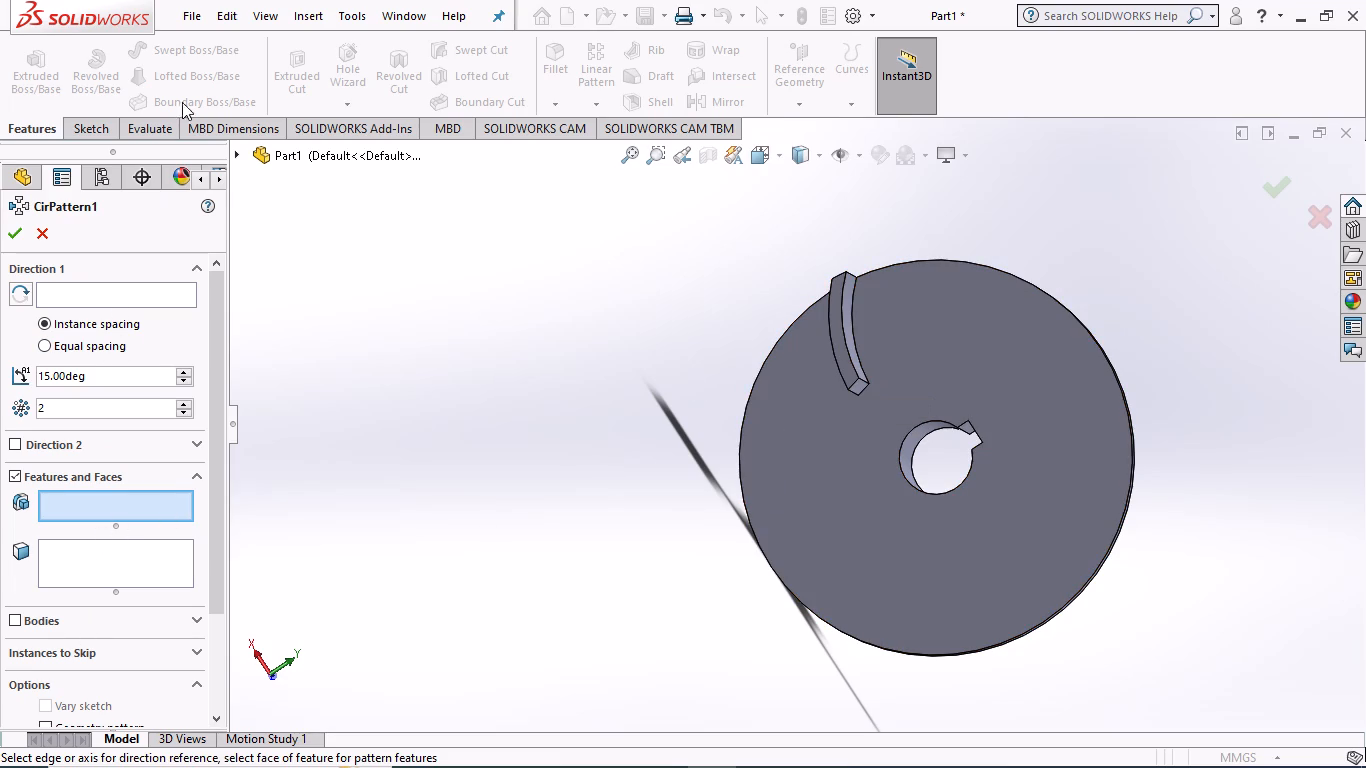
{"action": "left_click", "coordinate": [237, 150]}
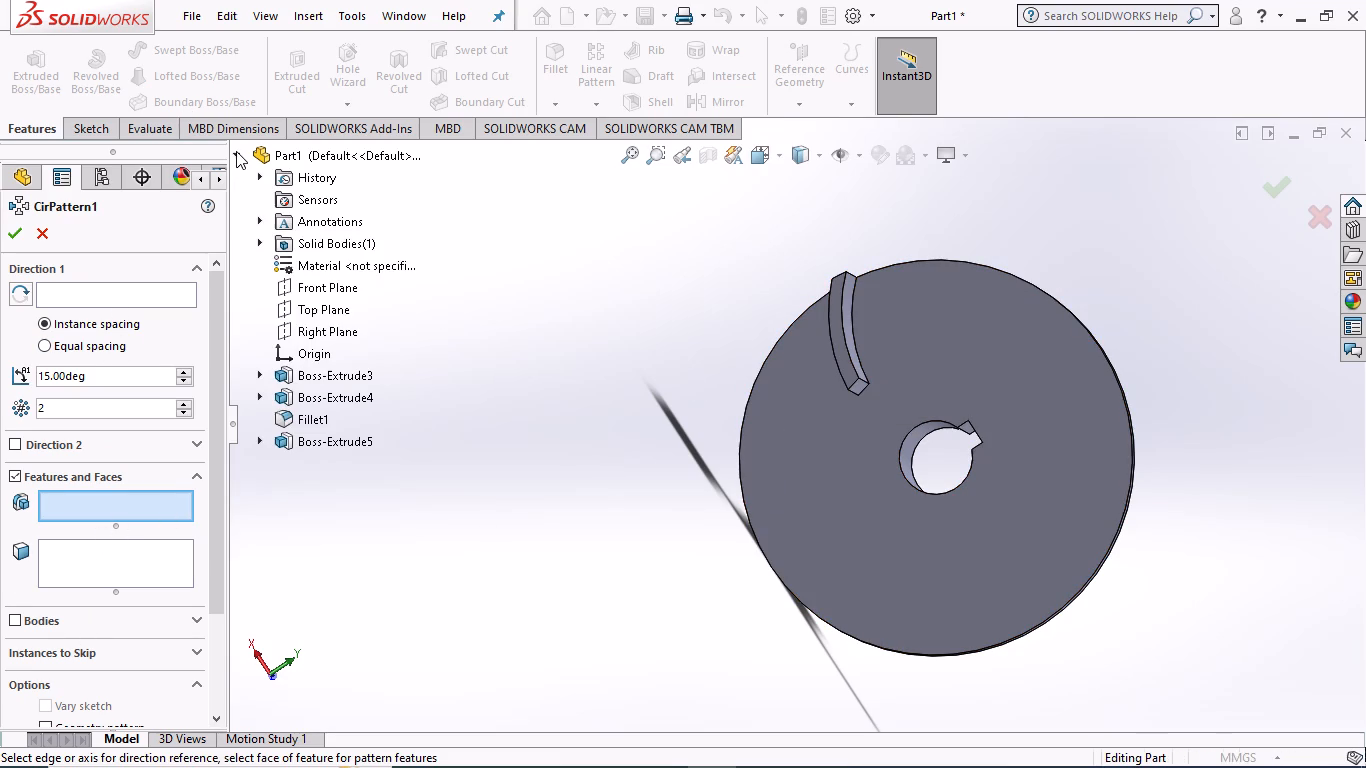
{"action": "left_click", "coordinate": [316, 441]}
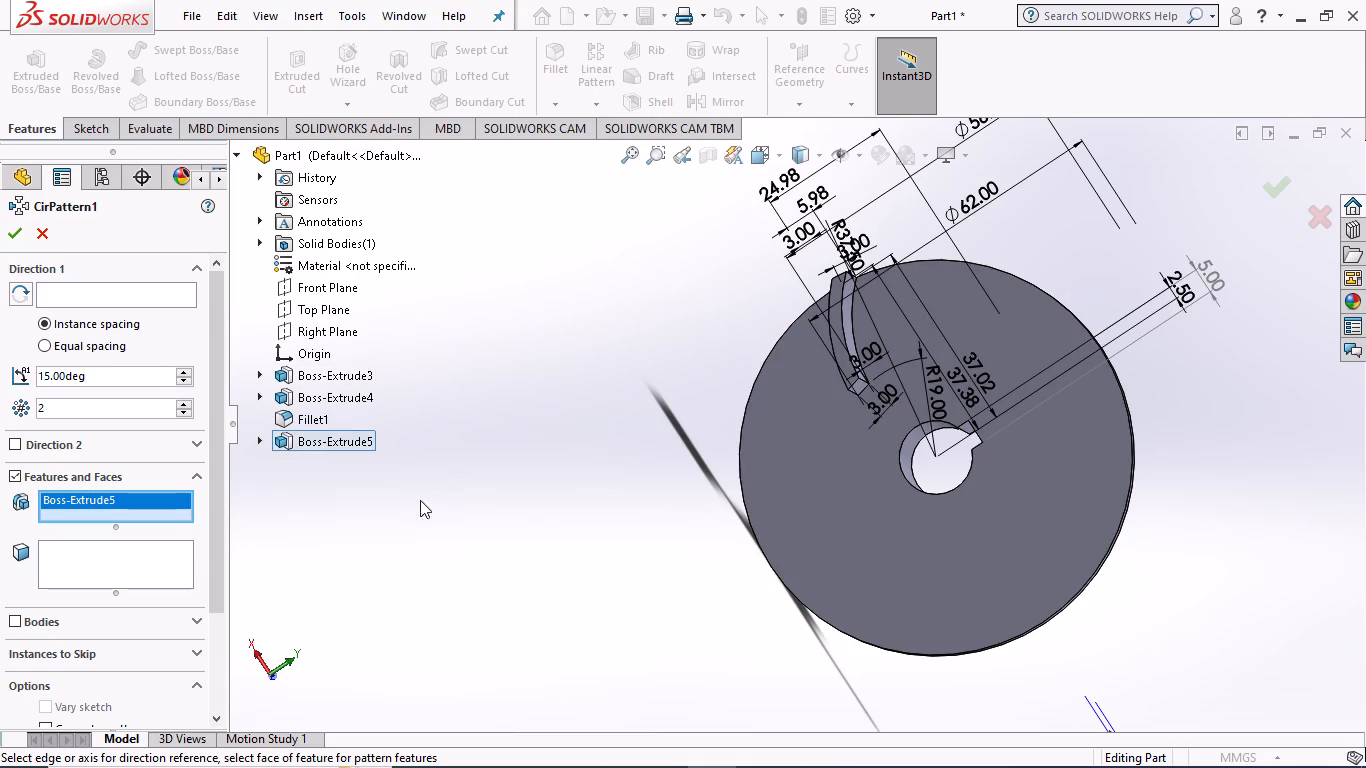
{"action": "double_click", "coordinate": [87, 414]}
{"action": "key", "text": "6"}
{"action": "key", "text": "Return"}
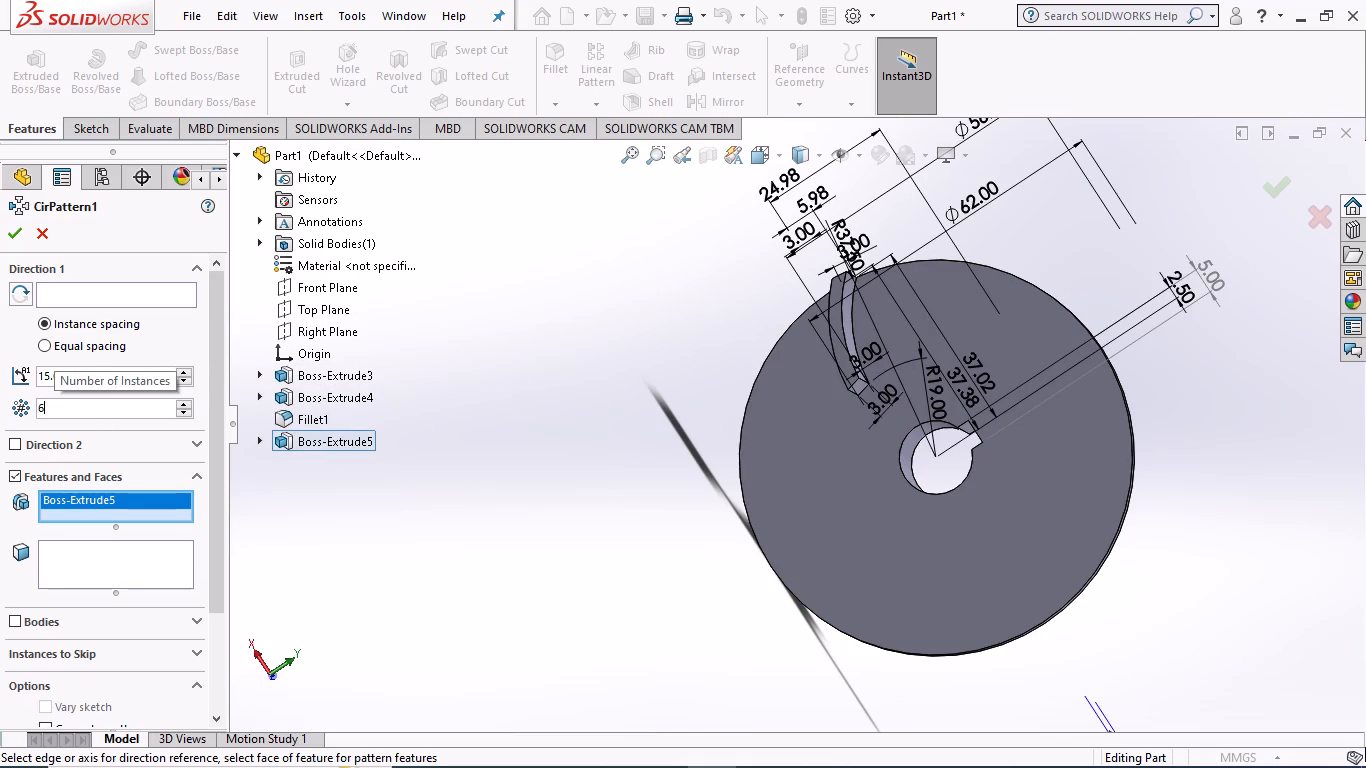
{"action": "left_click", "coordinate": [65, 293]}
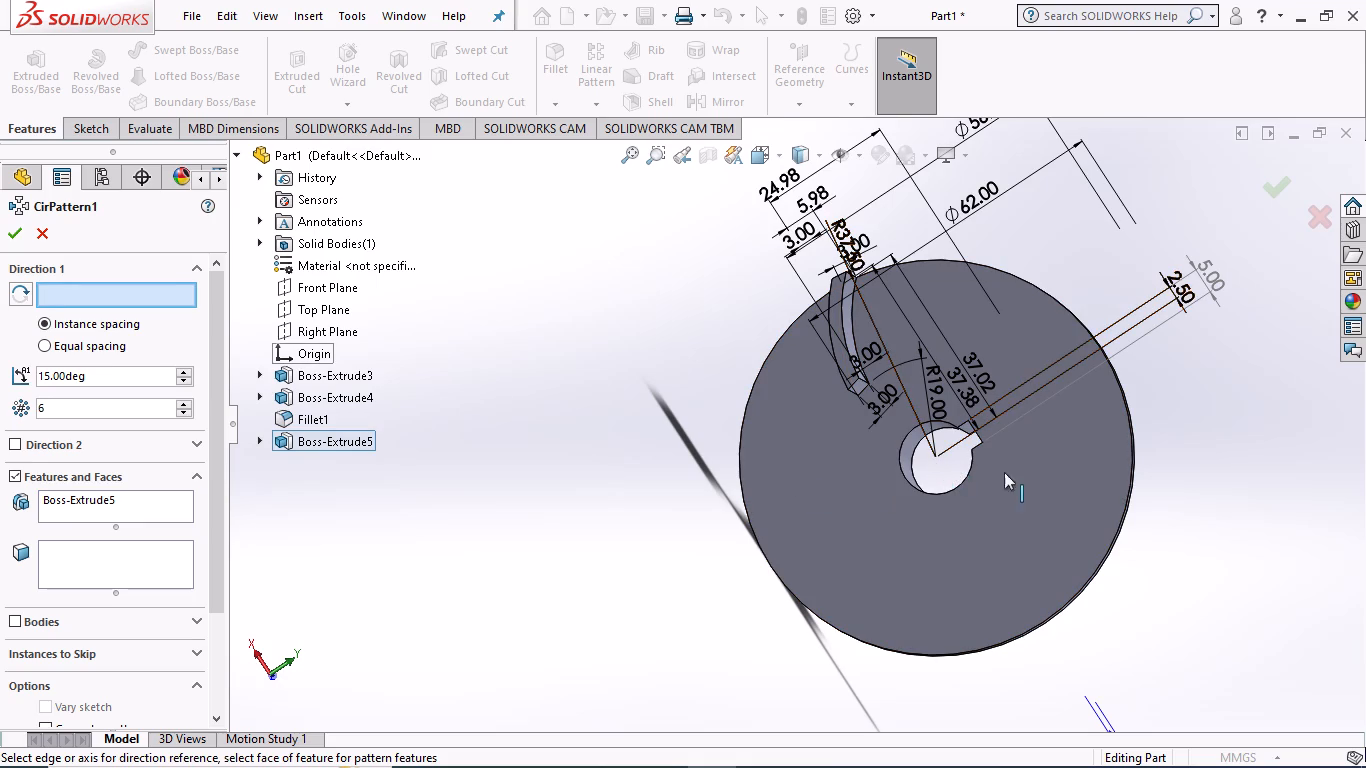
{"action": "left_click", "coordinate": [1131, 470]}
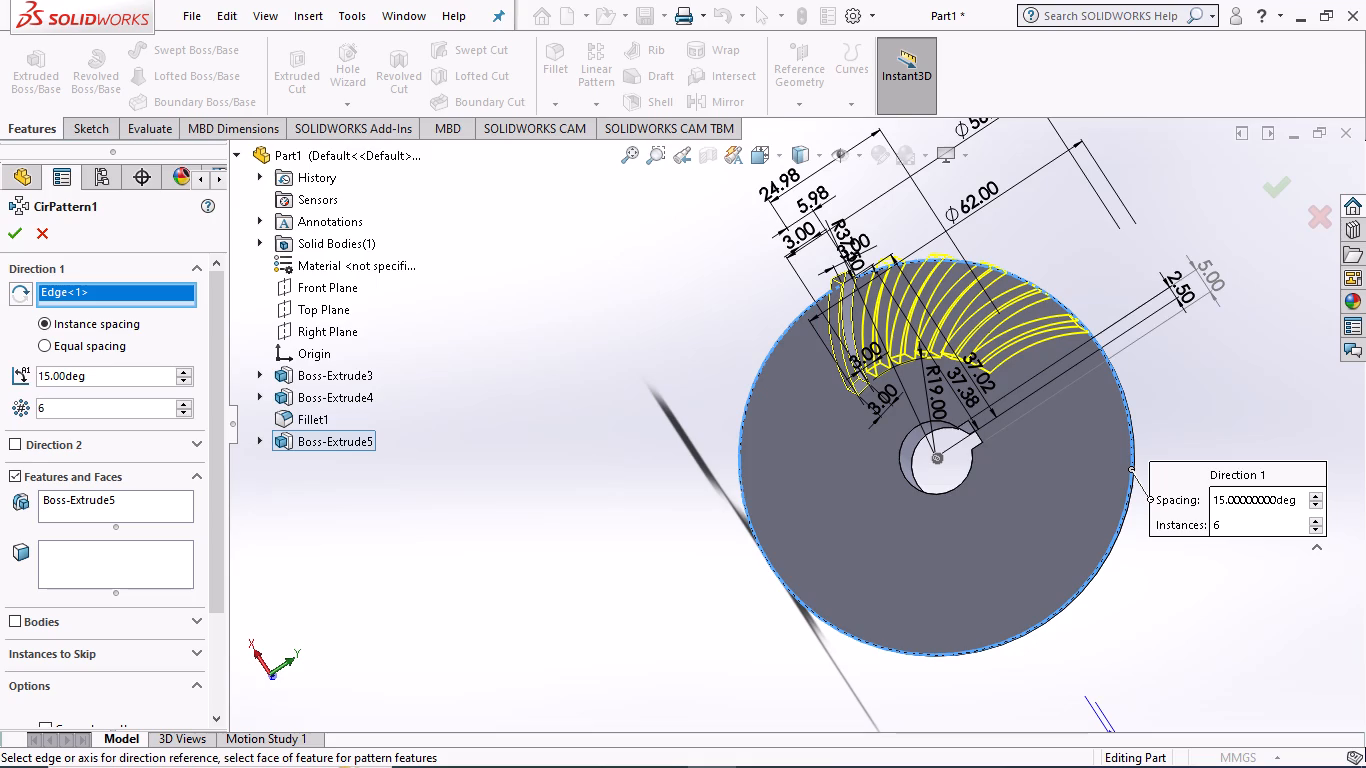
{"action": "left_click", "coordinate": [49, 345]}
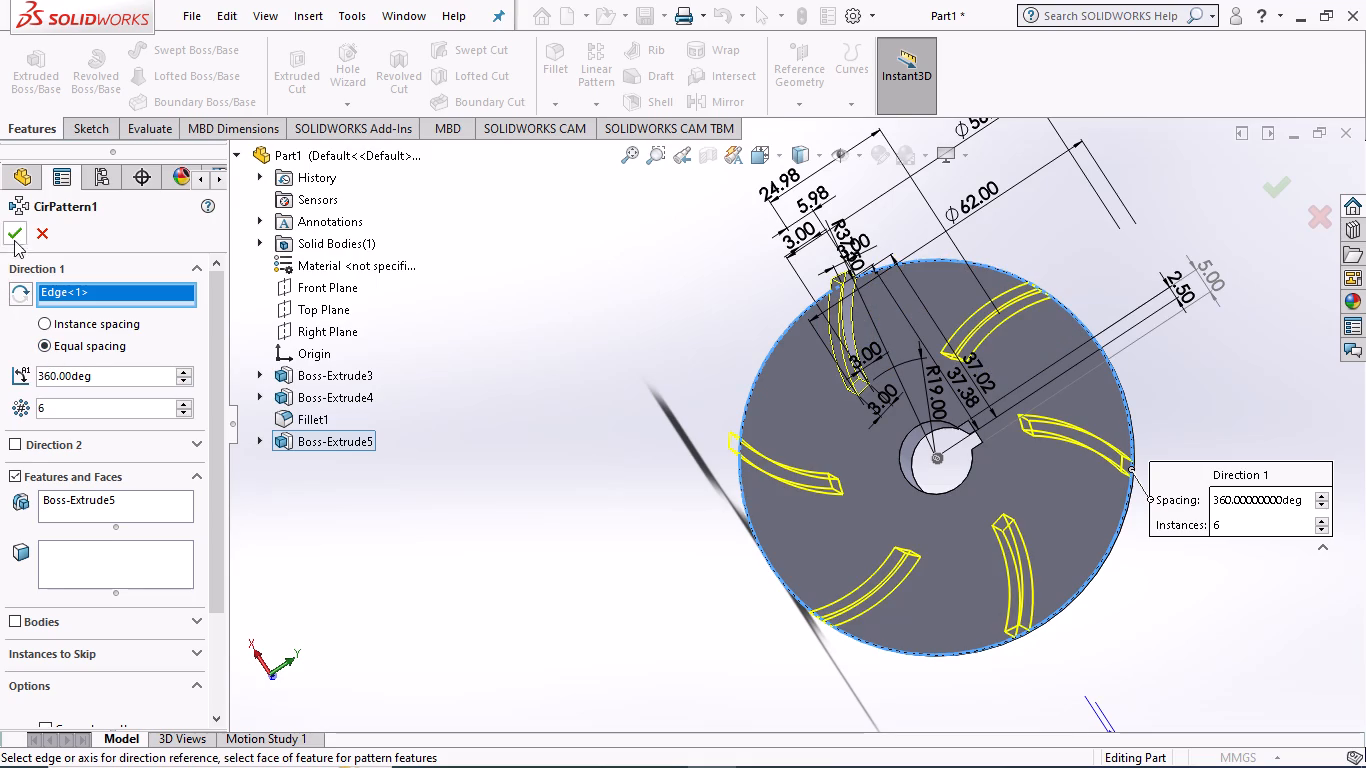
{"action": "left_click", "coordinate": [15, 235]}
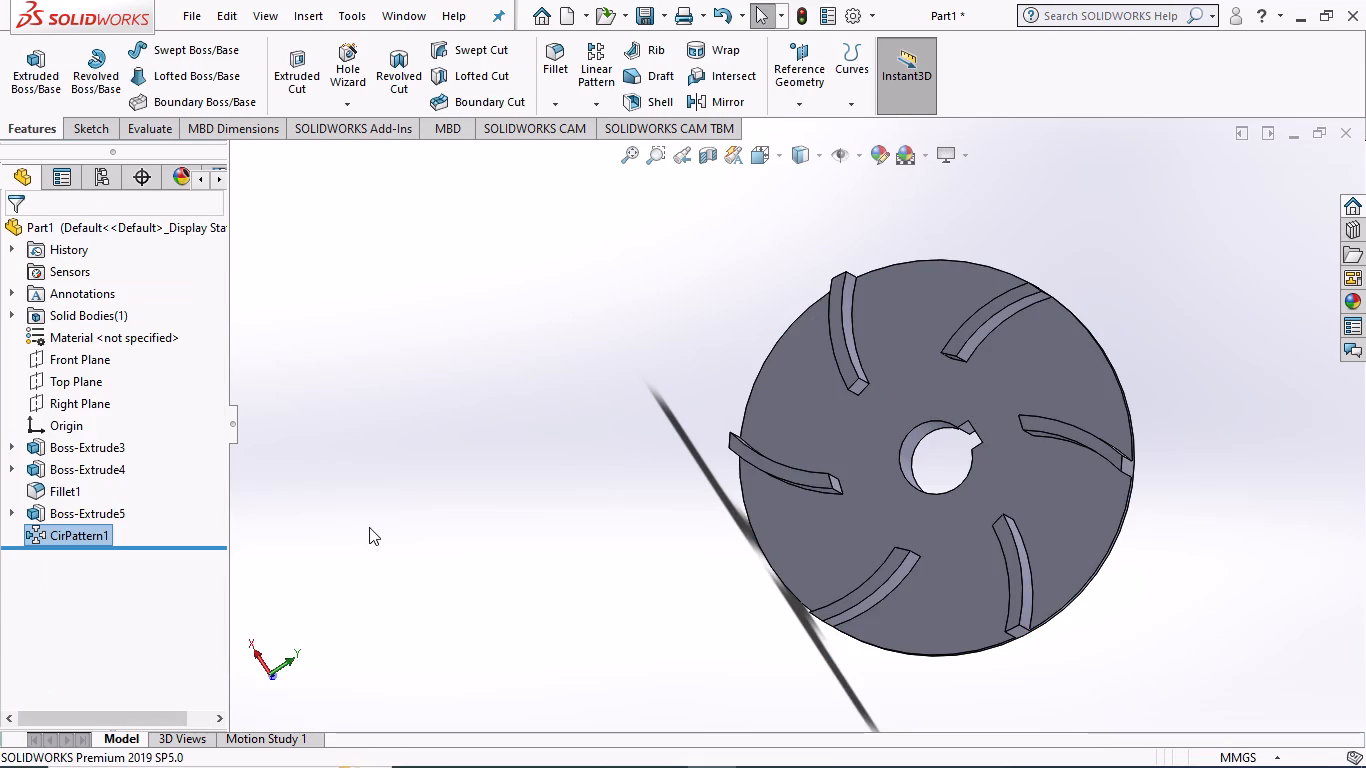
Fillet the base edges at the inner ends of all six curved blades, where they meet the disc, with a 3 mm symmetric radius.
{"action": "middle_click_drag", "start_coordinate": [372, 527], "coordinate": [471, 543]}
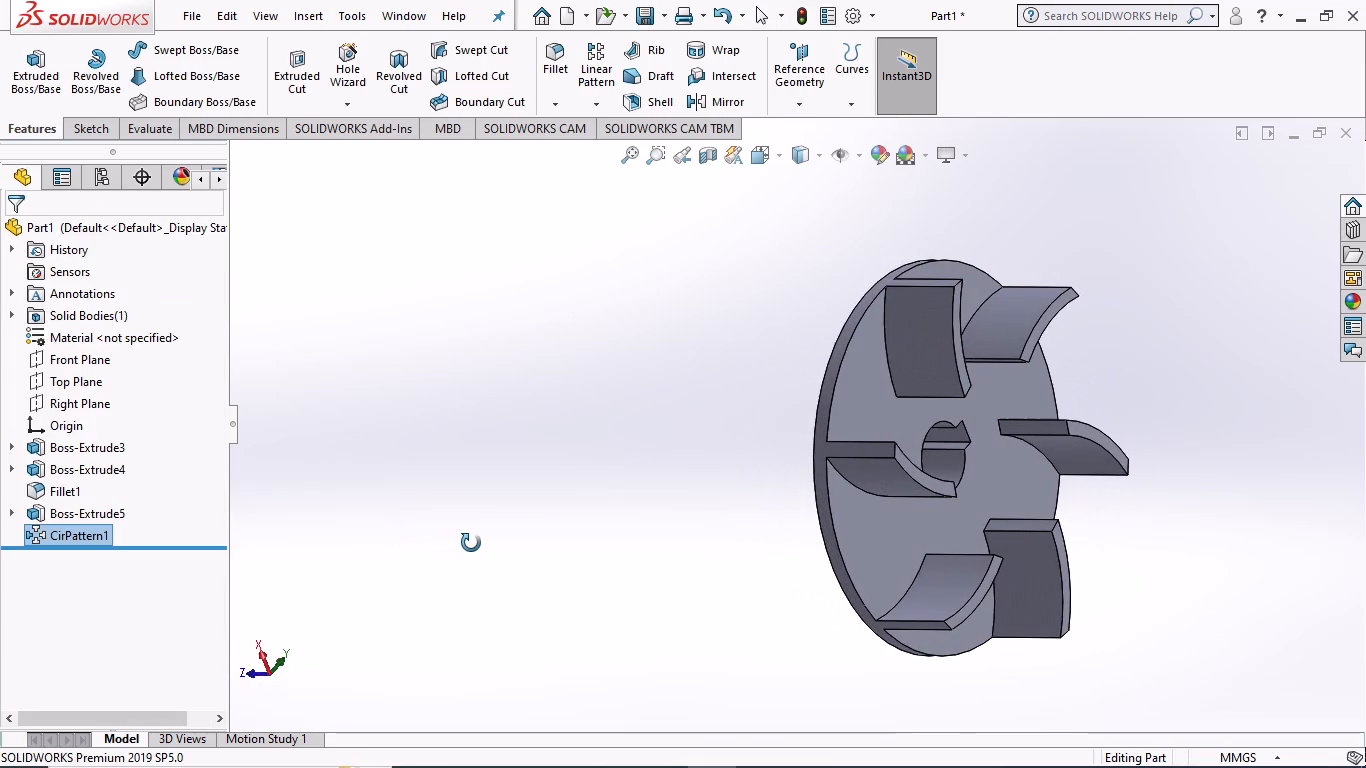
{"action": "middle_click_drag", "start_coordinate": [471, 543], "coordinate": [380, 508]}
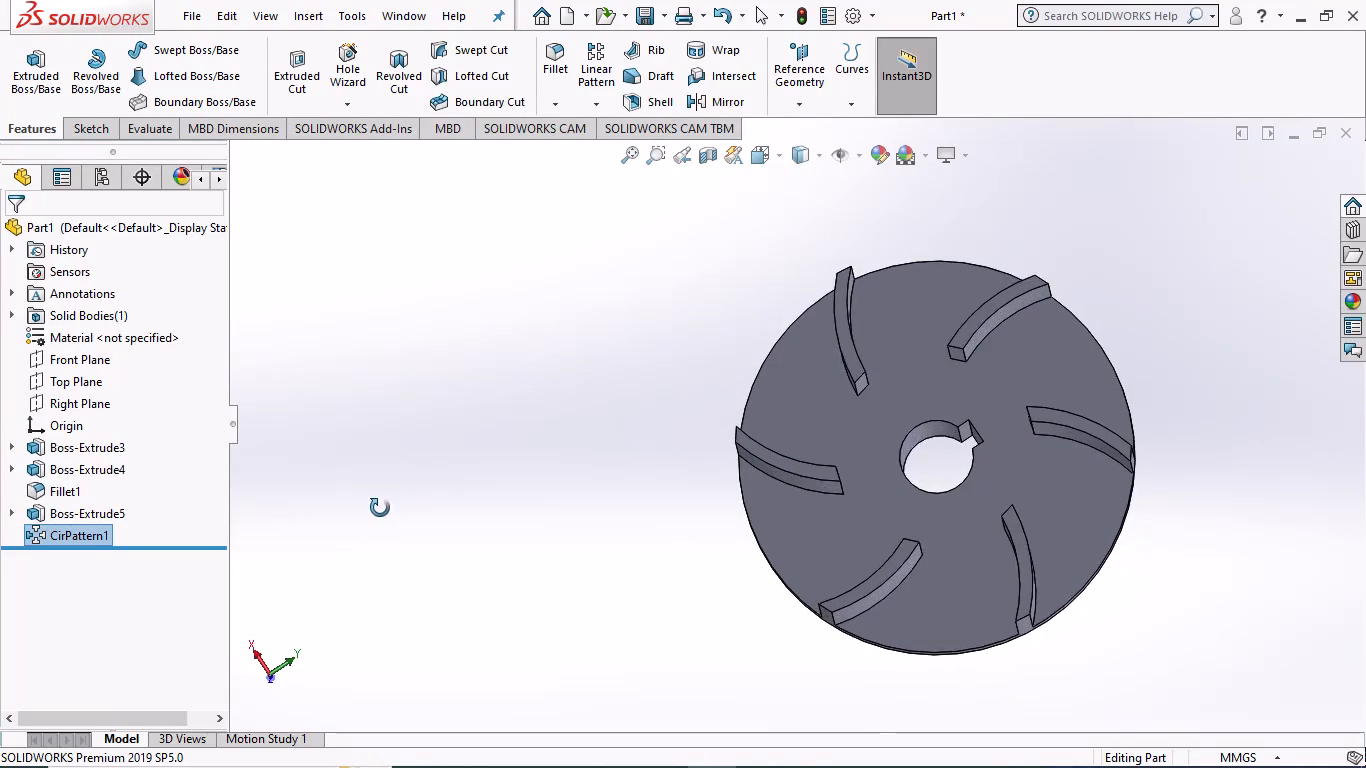
{"action": "middle_click_drag", "start_coordinate": [380, 508], "coordinate": [361, 478]}
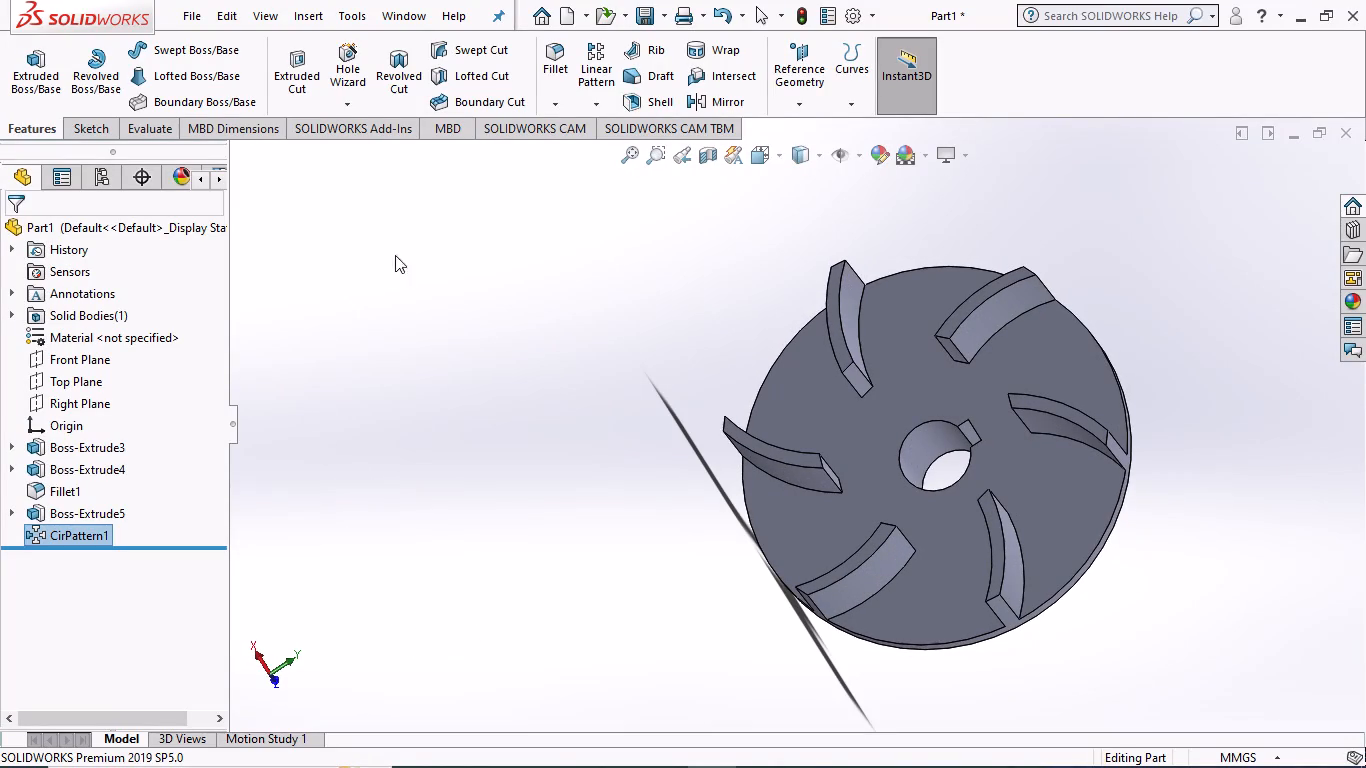
{"action": "left_click", "coordinate": [544, 66]}
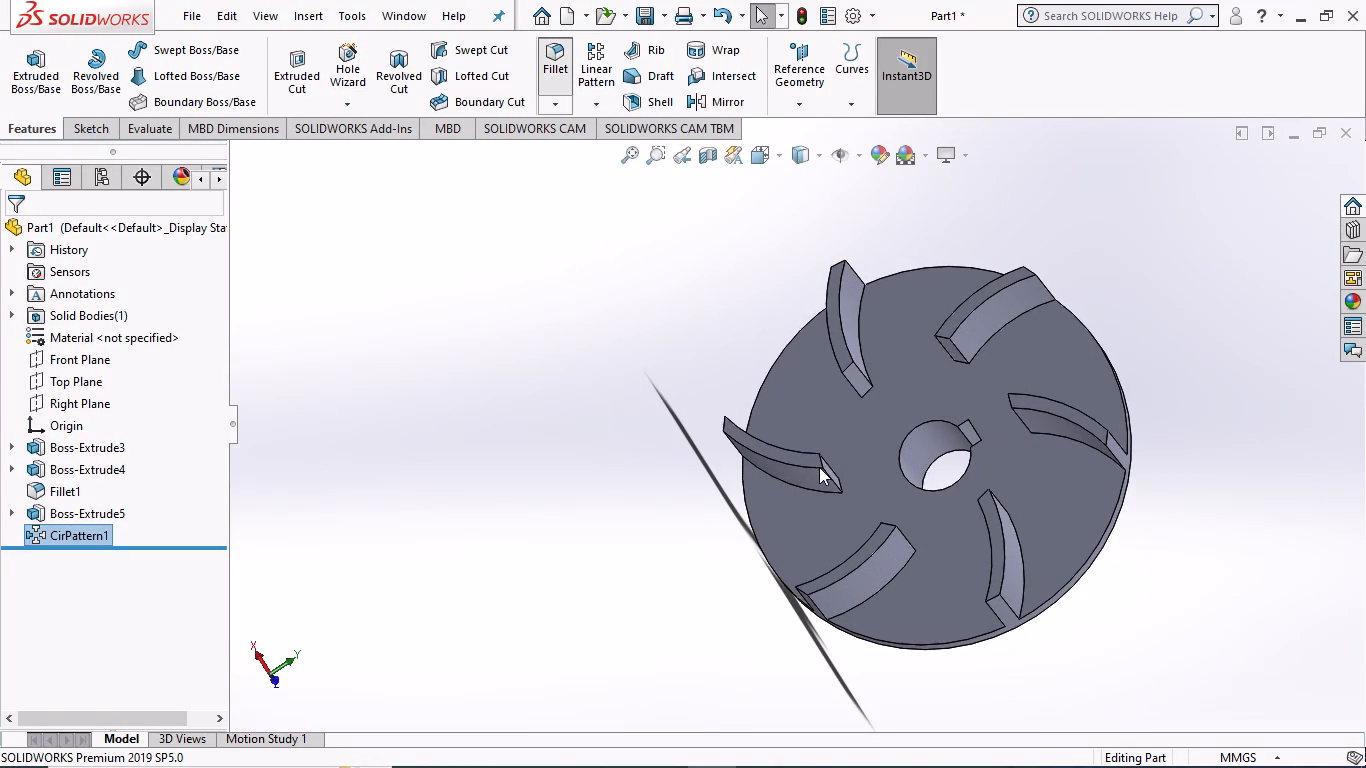
{"action": "left_click", "coordinate": [869, 388]}
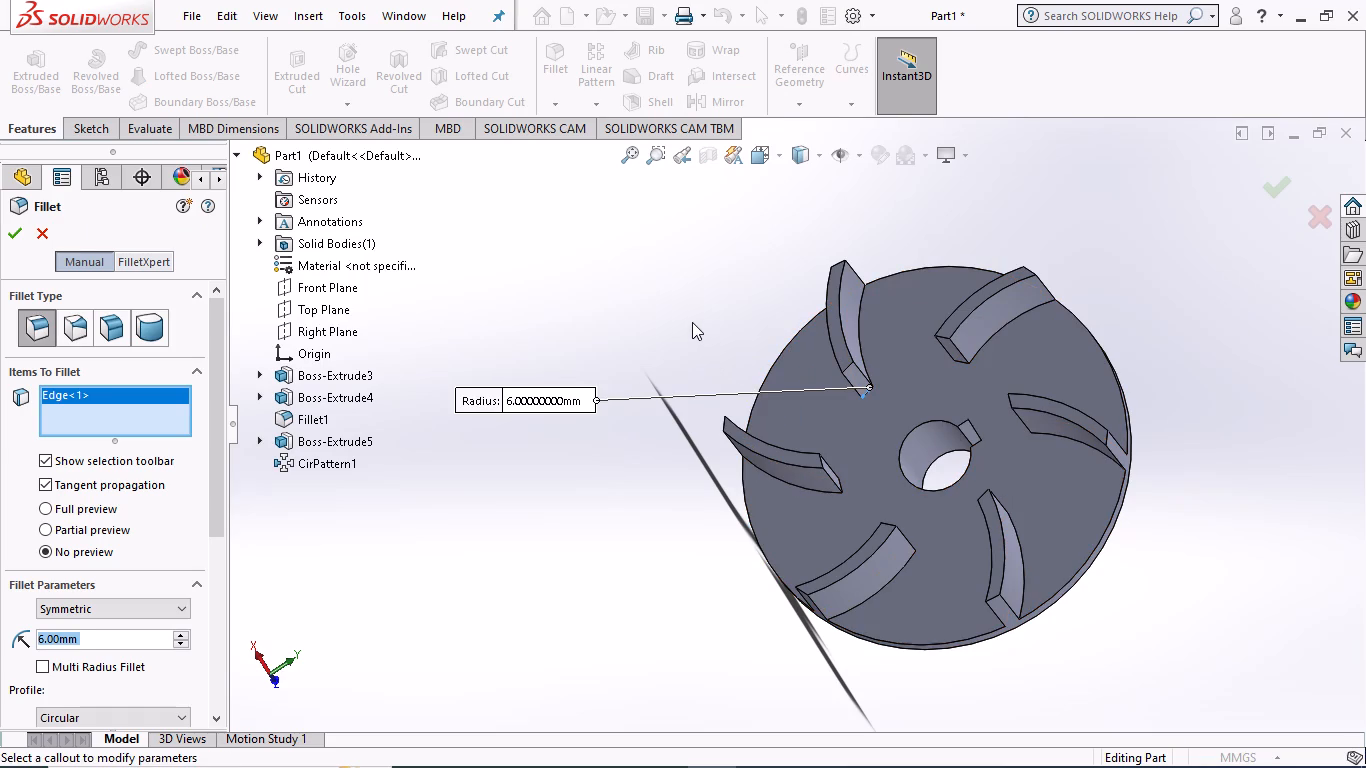
{"action": "middle_click_drag", "start_coordinate": [658, 317], "coordinate": [679, 347]}
{"action": "left_click", "coordinate": [833, 434]}
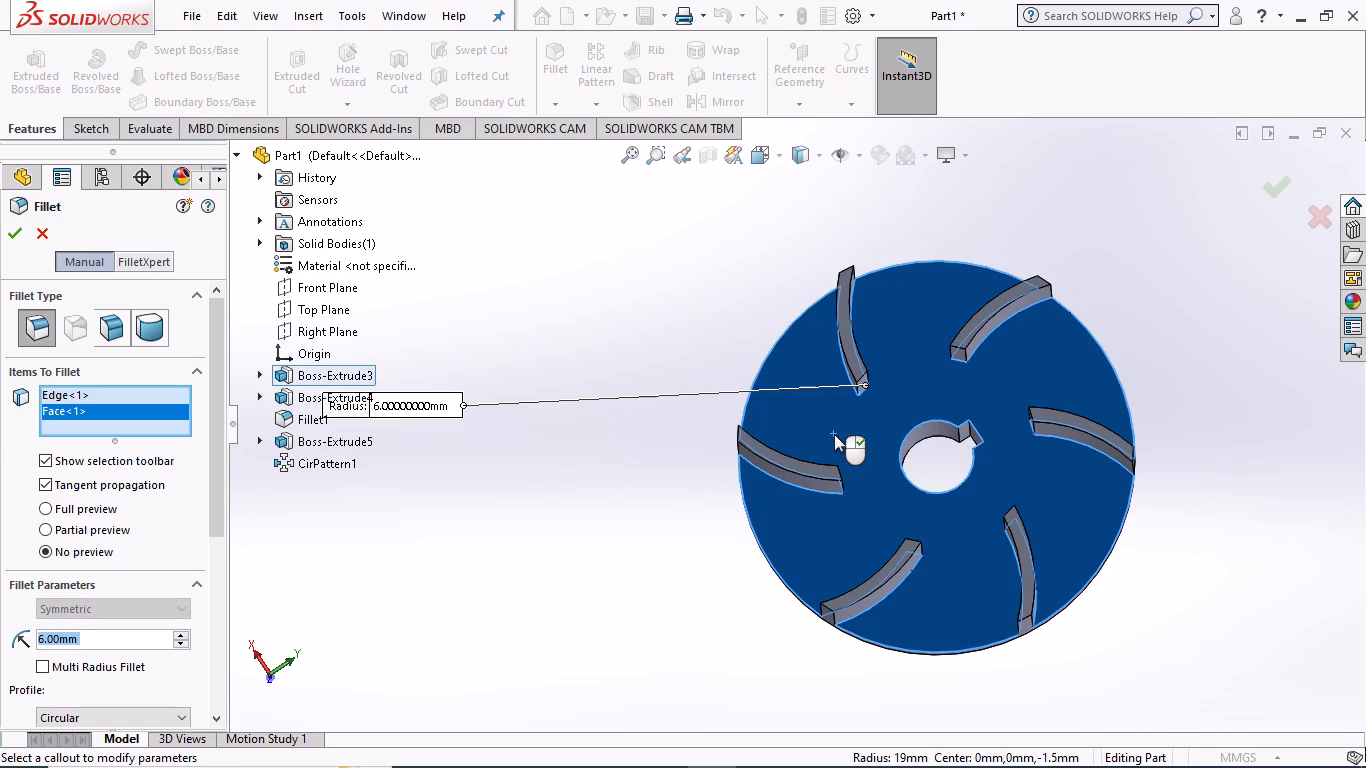
{"action": "left_click", "coordinate": [834, 434]}
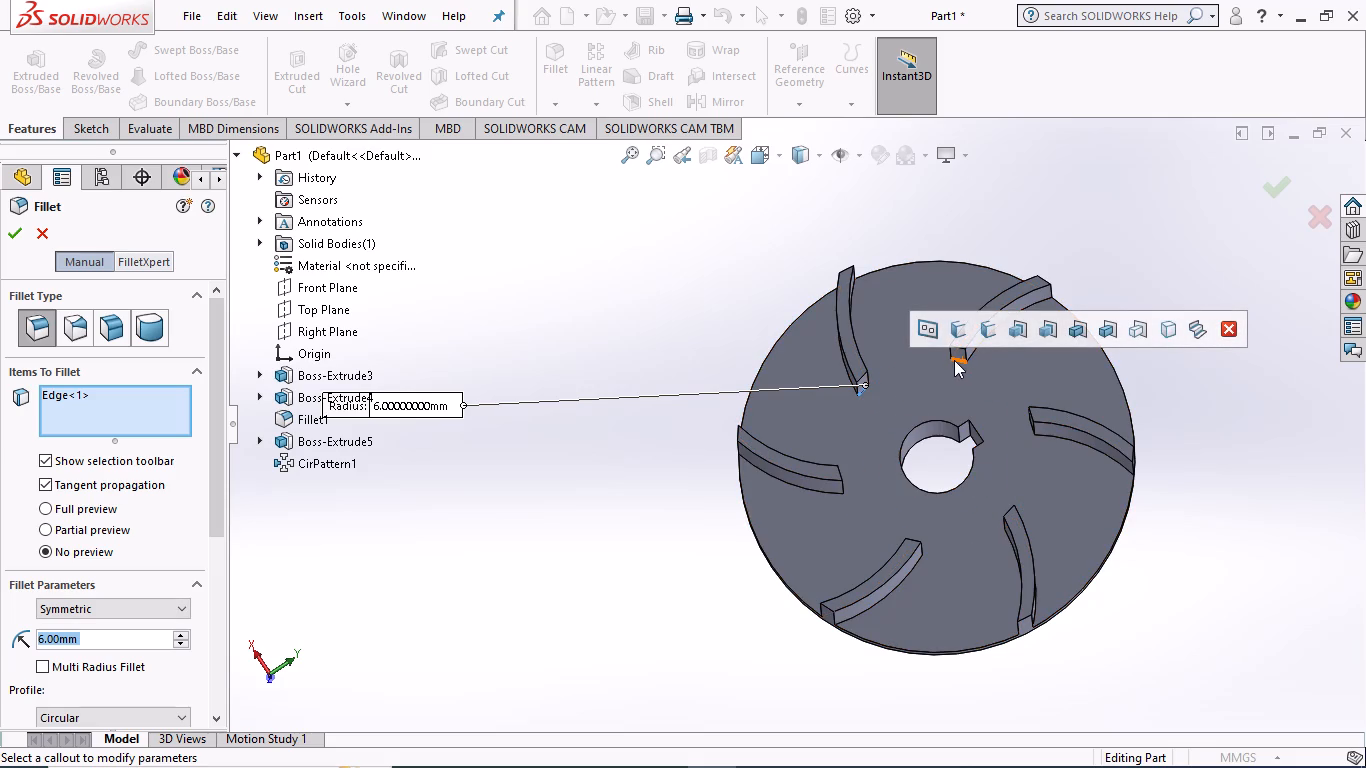
{"action": "left_click", "coordinate": [954, 360]}
{"action": "middle_click_drag", "start_coordinate": [959, 390], "coordinate": [959, 389]}
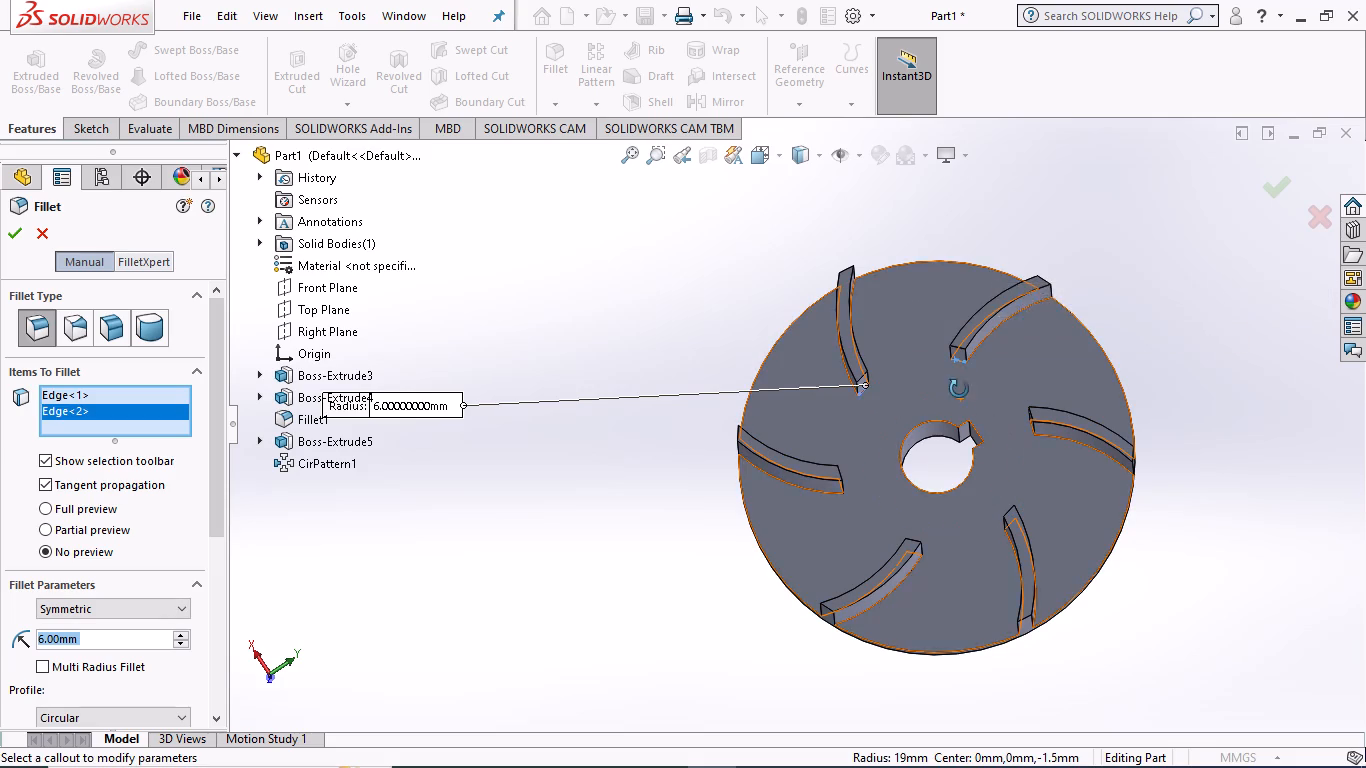
{"action": "middle_click_drag", "start_coordinate": [959, 389], "coordinate": [974, 425]}
{"action": "left_click", "coordinate": [1030, 426]}
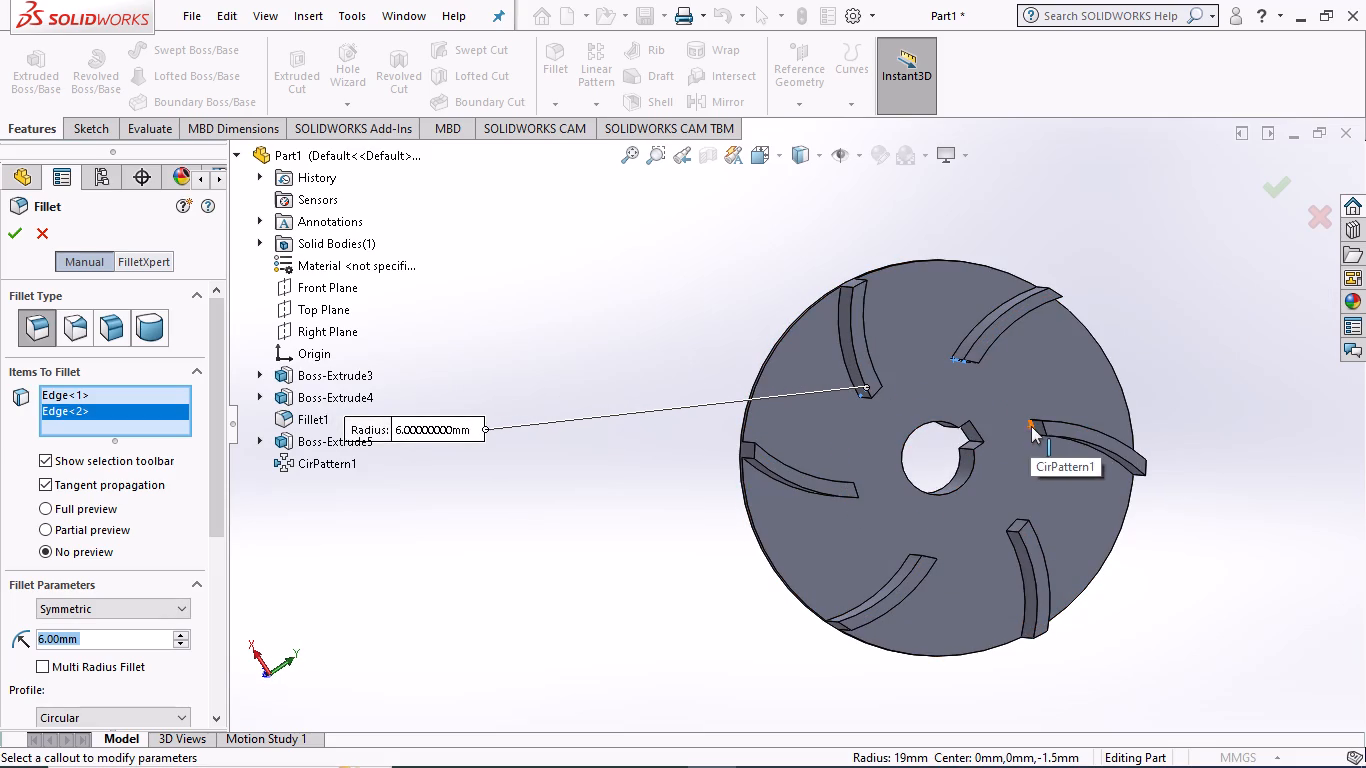
{"action": "scroll", "coordinate": [942, 493], "scroll_direction": "down", "scroll_amount": 1}
{"action": "middle_click_drag", "start_coordinate": [942, 493], "coordinate": [945, 533]}
{"action": "left_click", "coordinate": [1020, 522]}
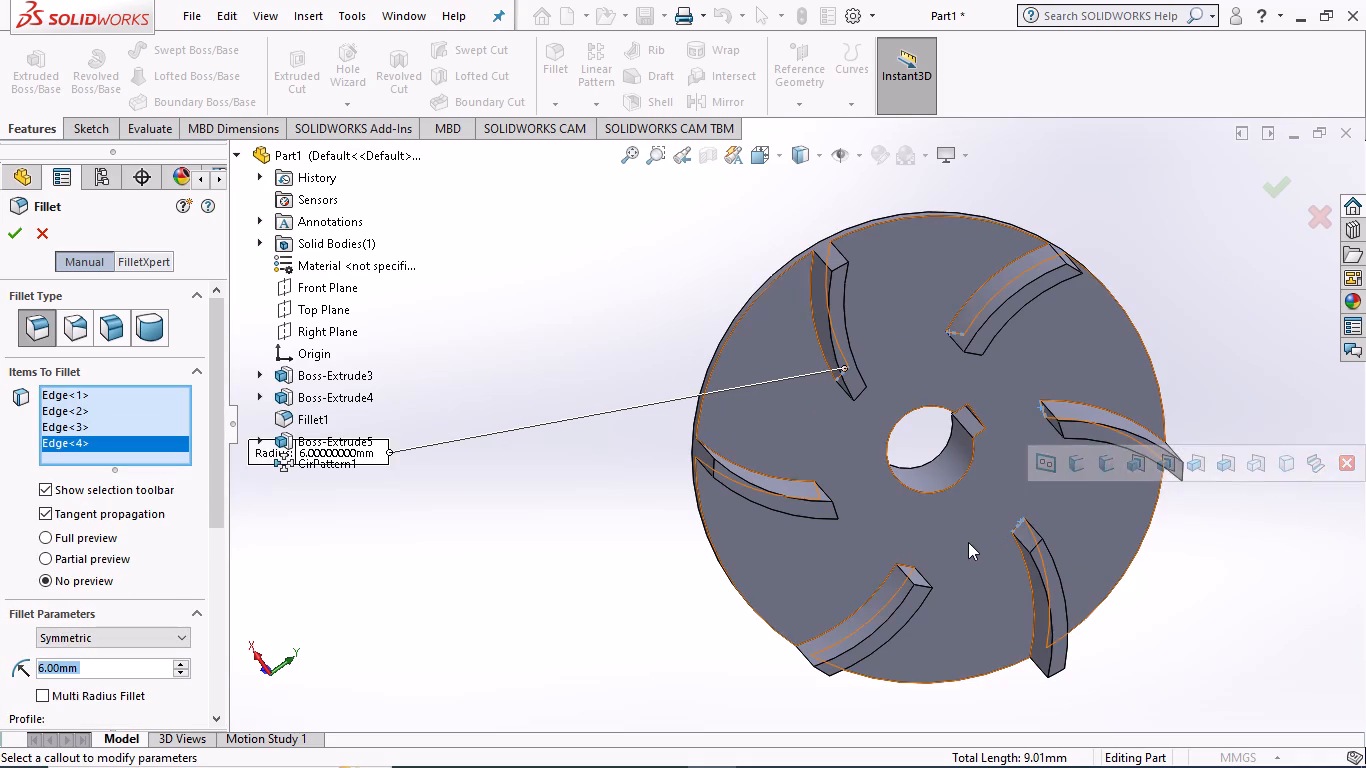
{"action": "middle_click_drag", "start_coordinate": [967, 542], "coordinate": [930, 537]}
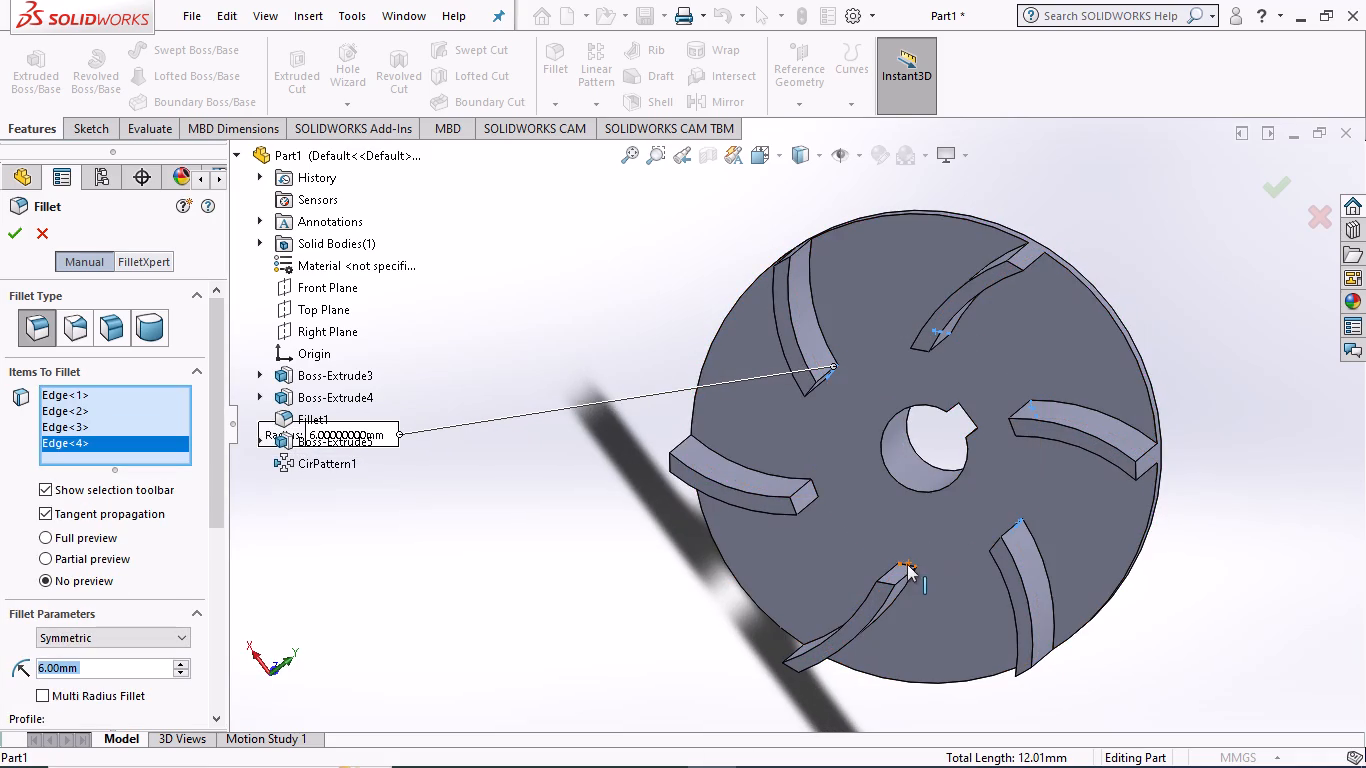
{"action": "left_click", "coordinate": [906, 565]}
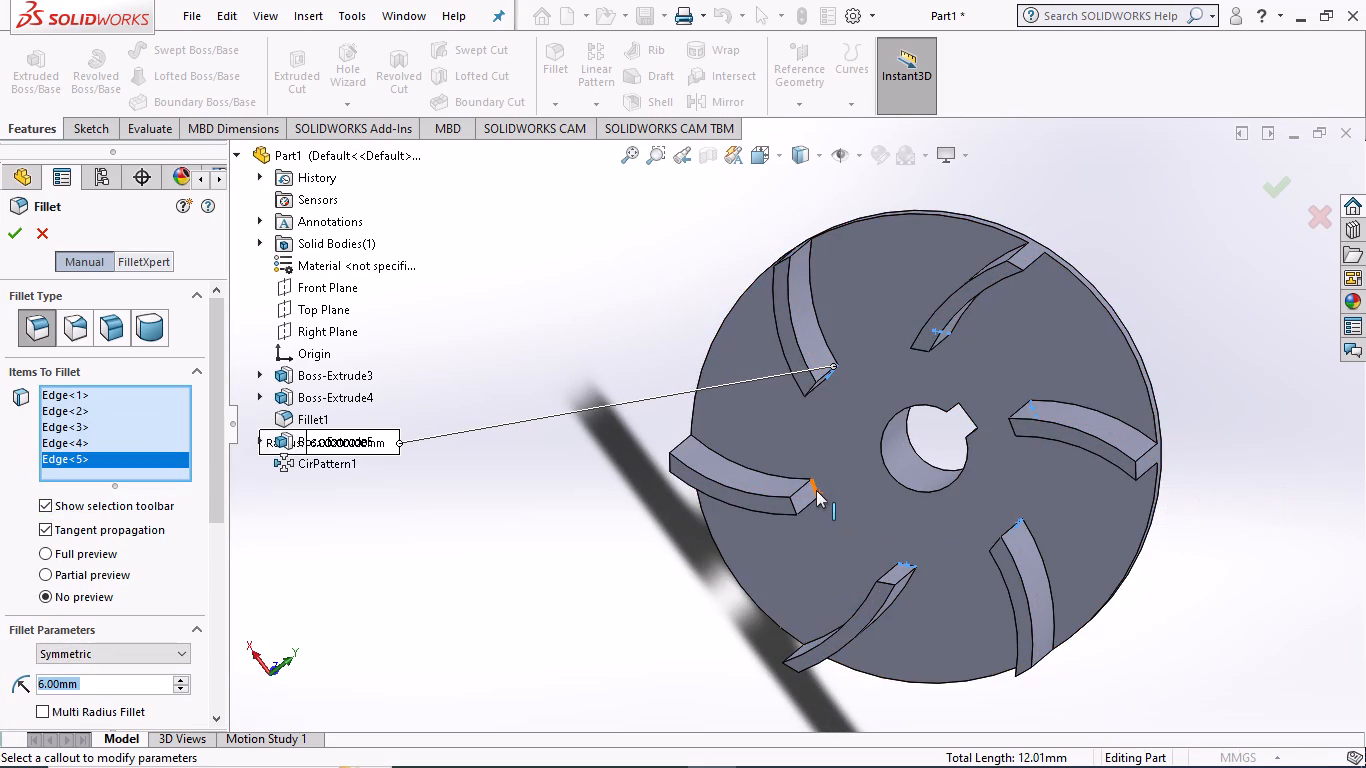
{"action": "left_click", "coordinate": [815, 488]}
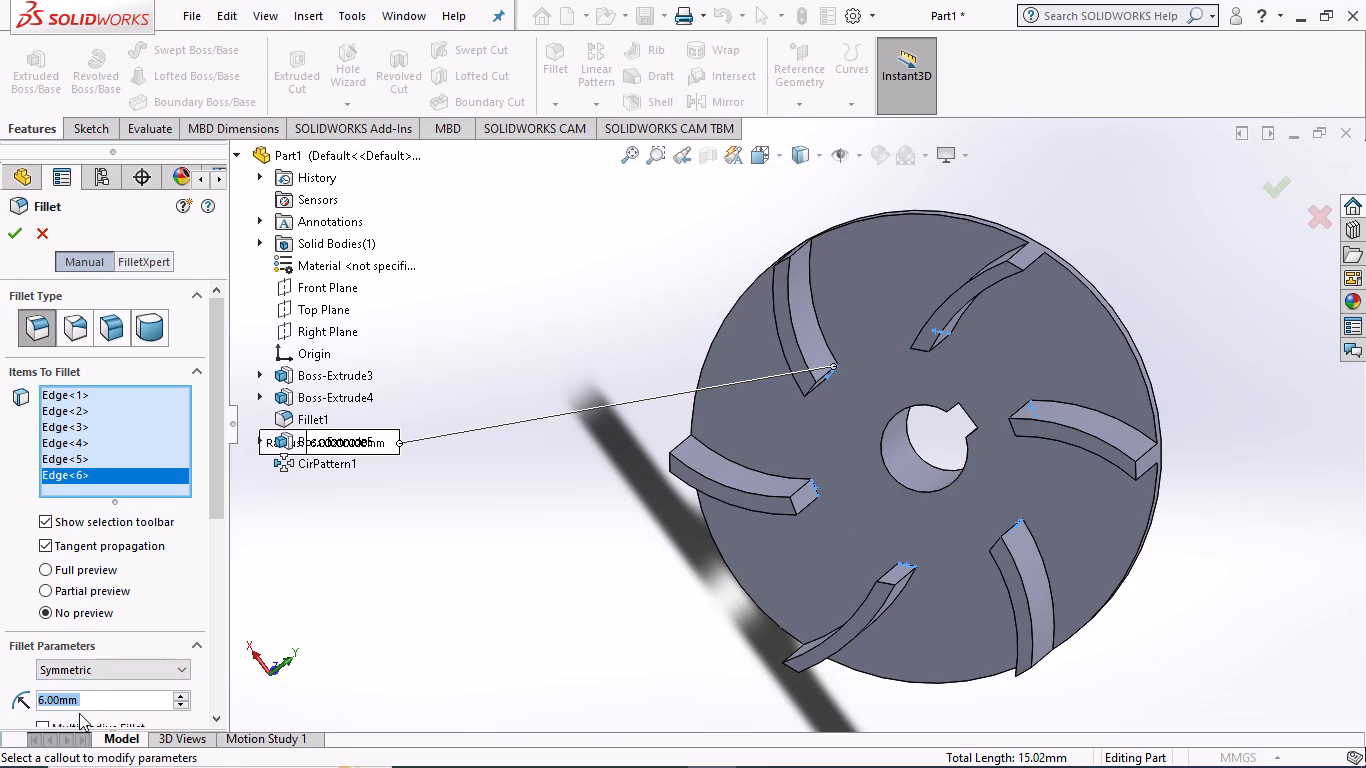
{"action": "key", "text": "3"}
{"action": "key", "text": "Return"}
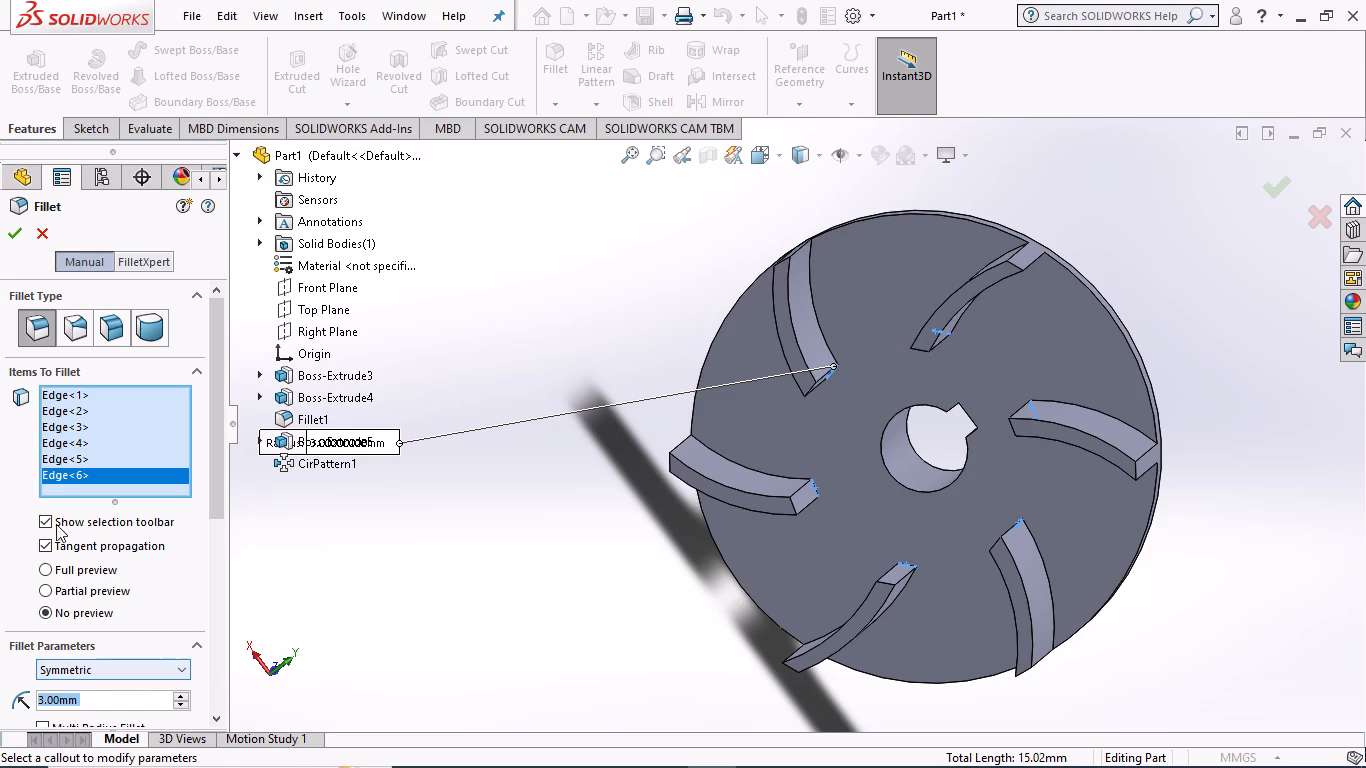
{"action": "left_click", "coordinate": [10, 229]}
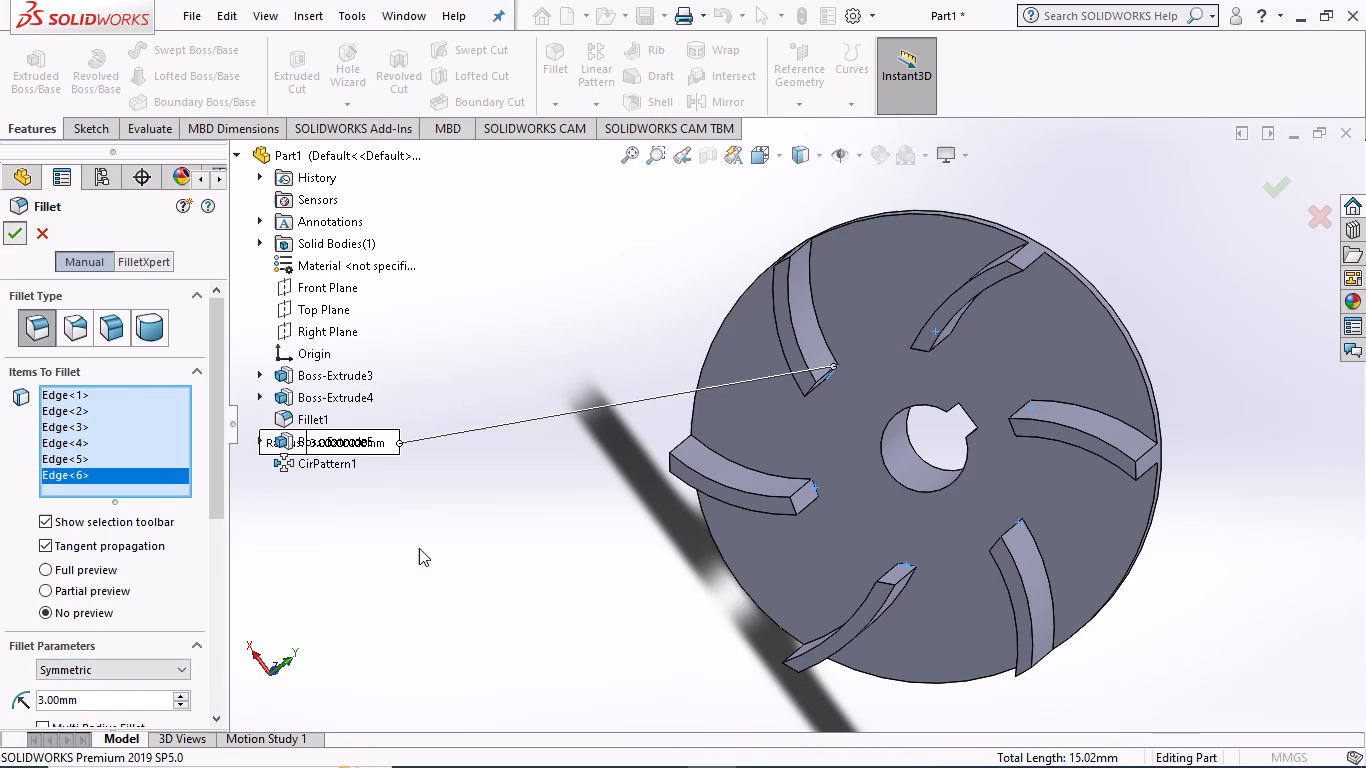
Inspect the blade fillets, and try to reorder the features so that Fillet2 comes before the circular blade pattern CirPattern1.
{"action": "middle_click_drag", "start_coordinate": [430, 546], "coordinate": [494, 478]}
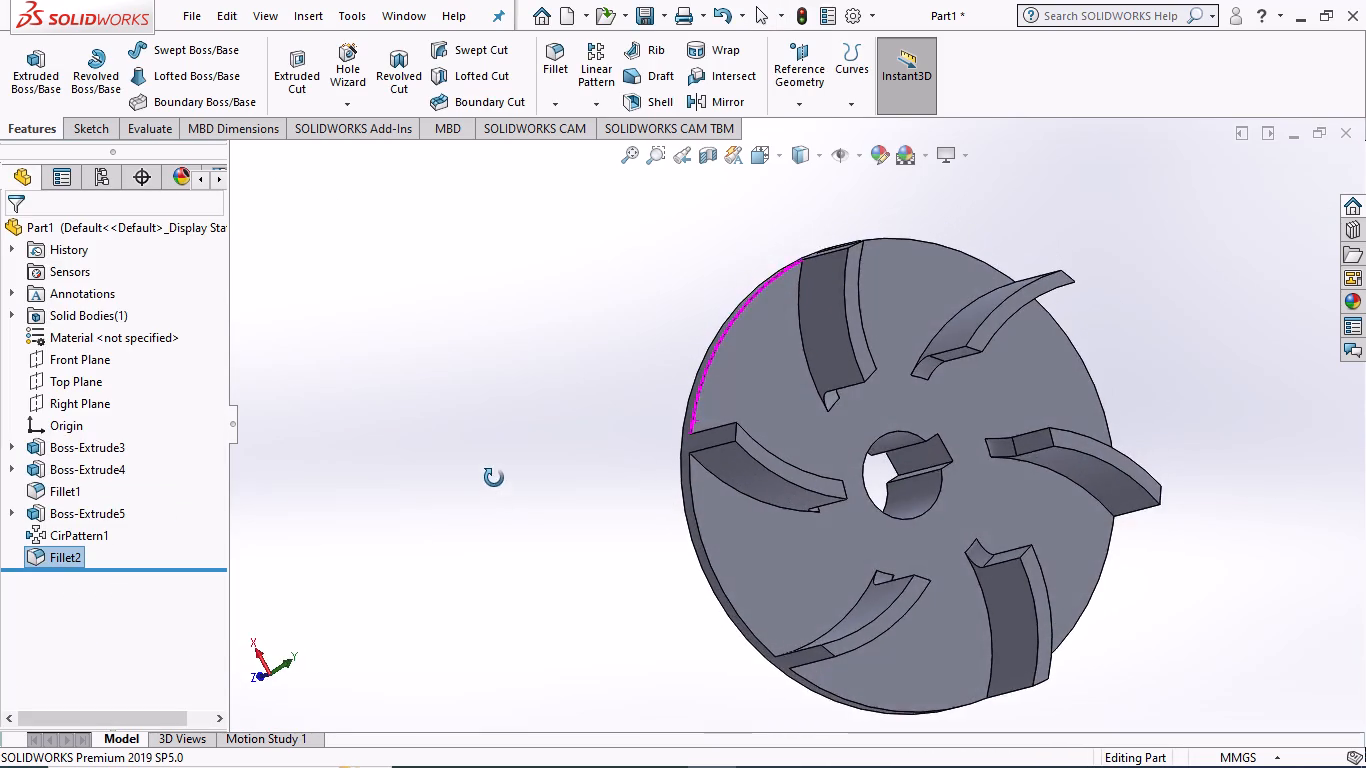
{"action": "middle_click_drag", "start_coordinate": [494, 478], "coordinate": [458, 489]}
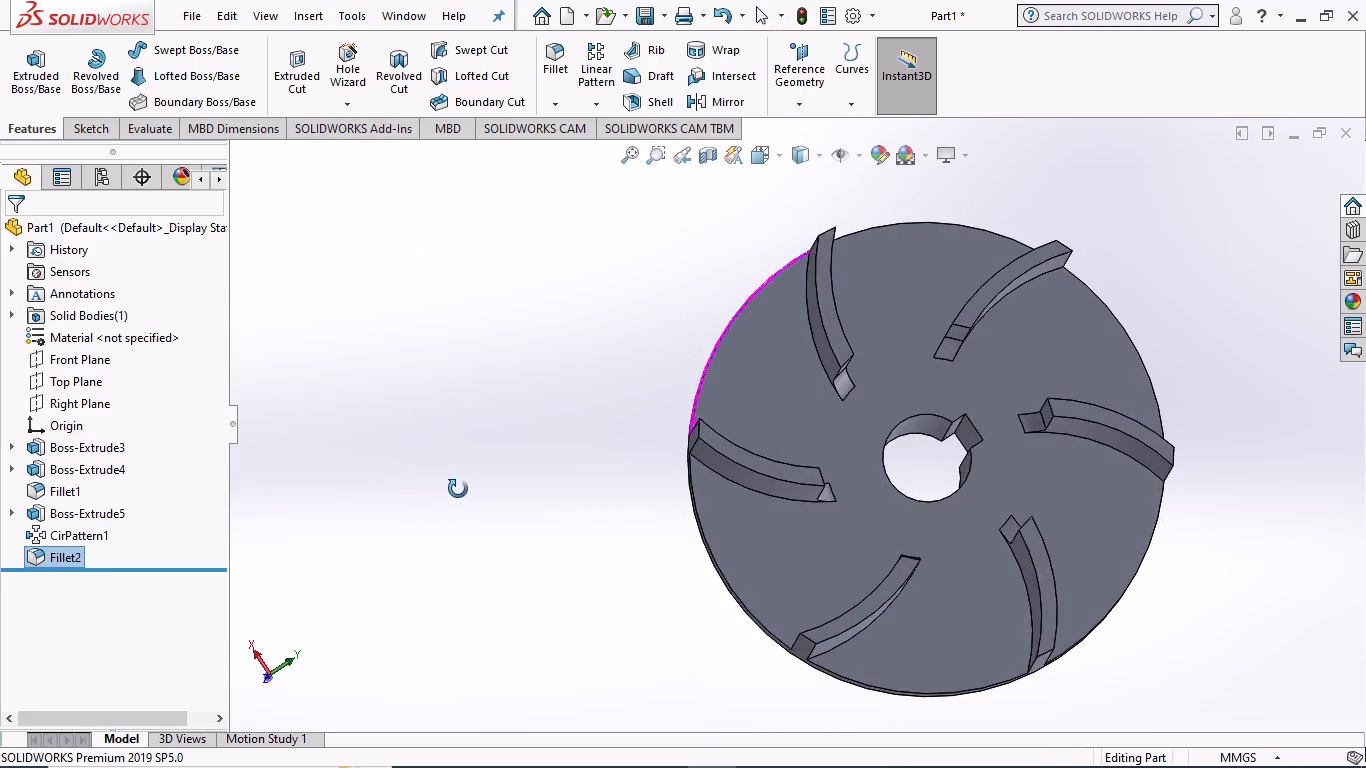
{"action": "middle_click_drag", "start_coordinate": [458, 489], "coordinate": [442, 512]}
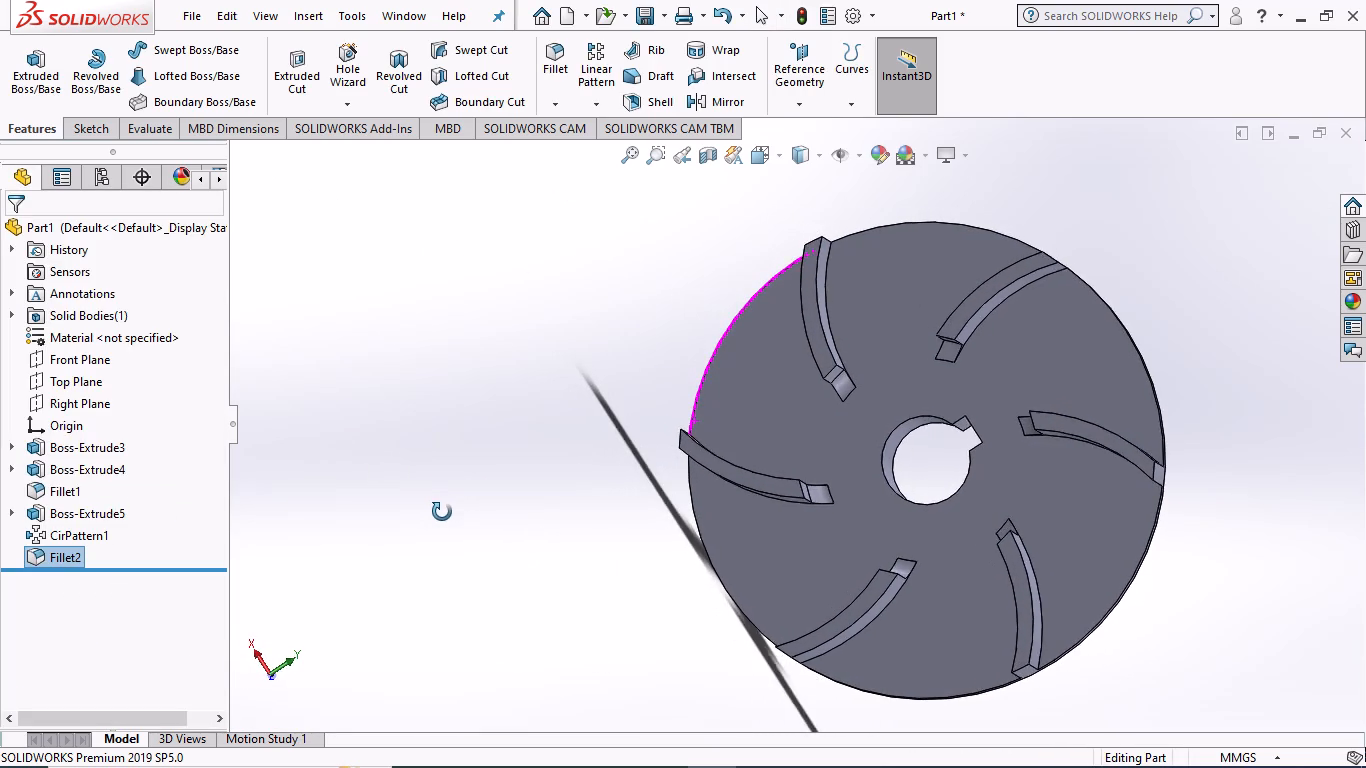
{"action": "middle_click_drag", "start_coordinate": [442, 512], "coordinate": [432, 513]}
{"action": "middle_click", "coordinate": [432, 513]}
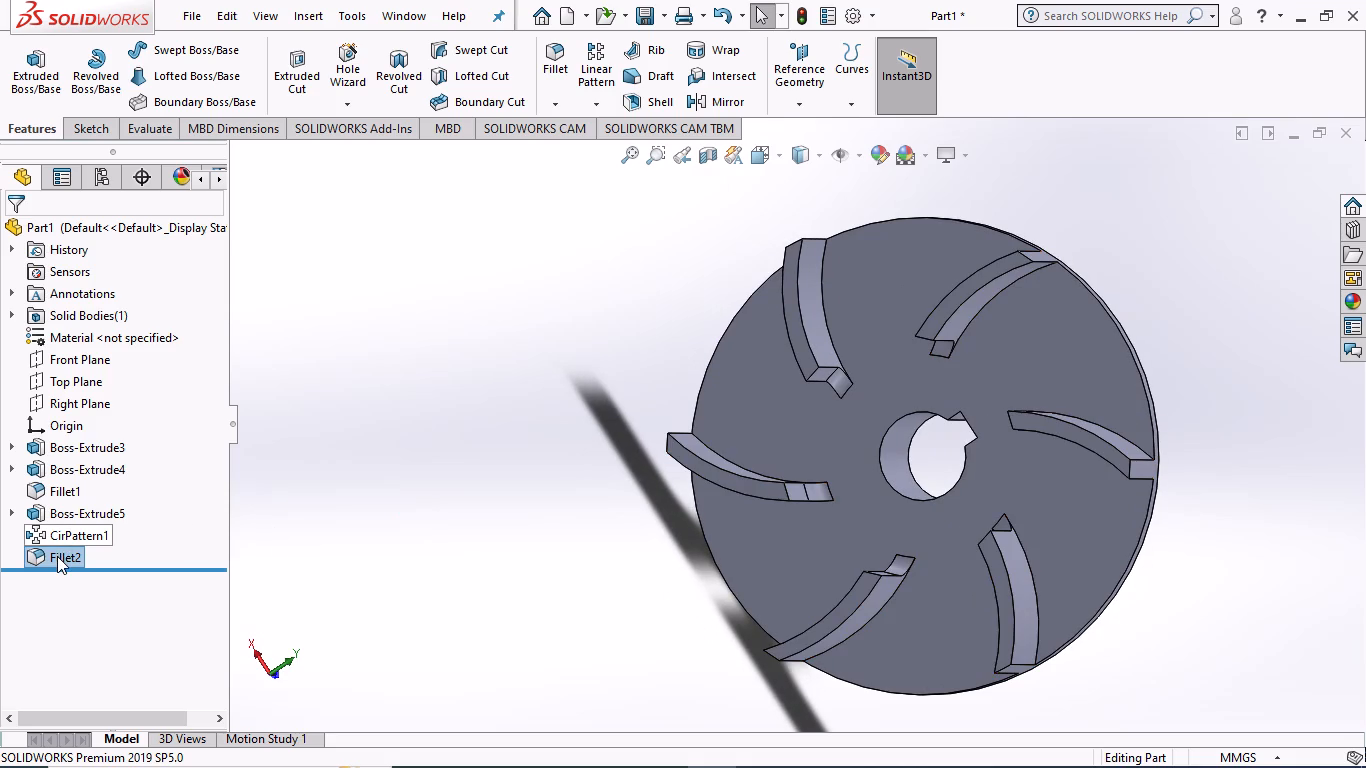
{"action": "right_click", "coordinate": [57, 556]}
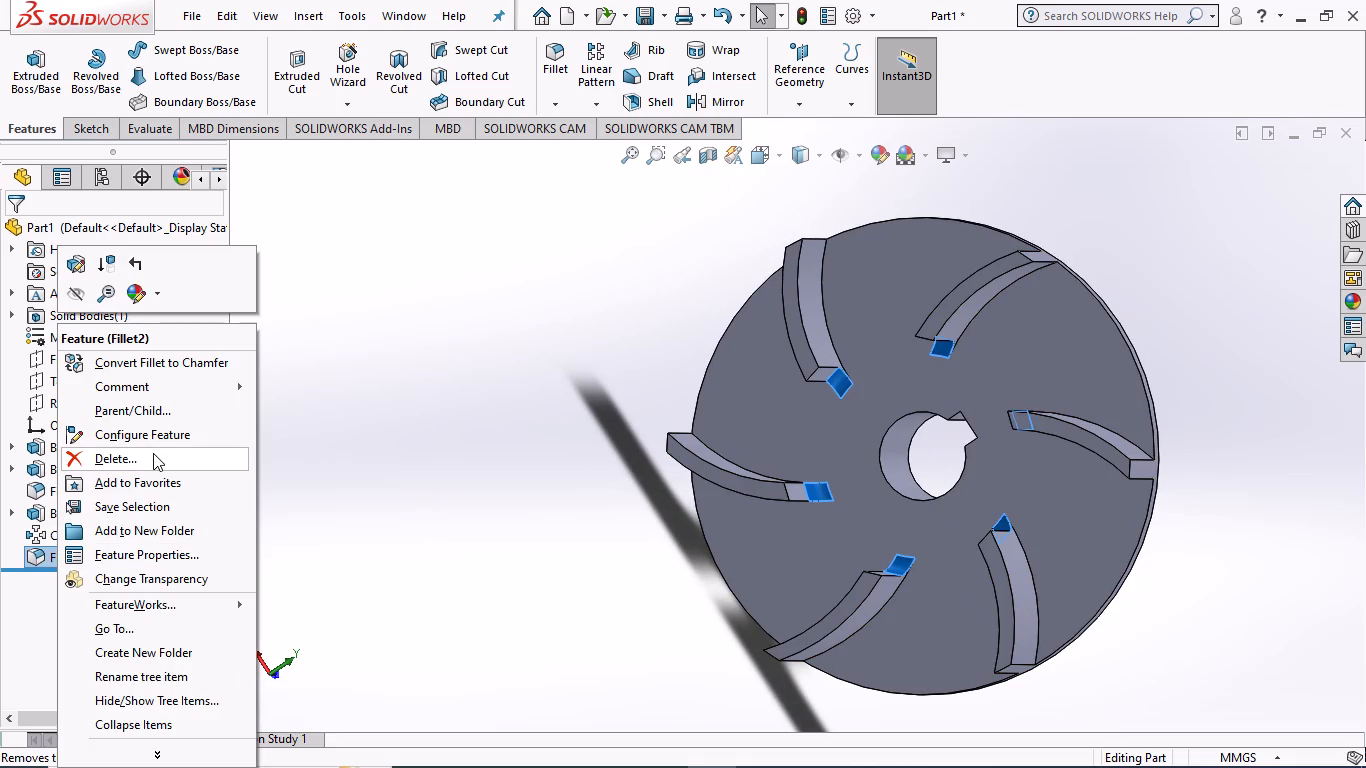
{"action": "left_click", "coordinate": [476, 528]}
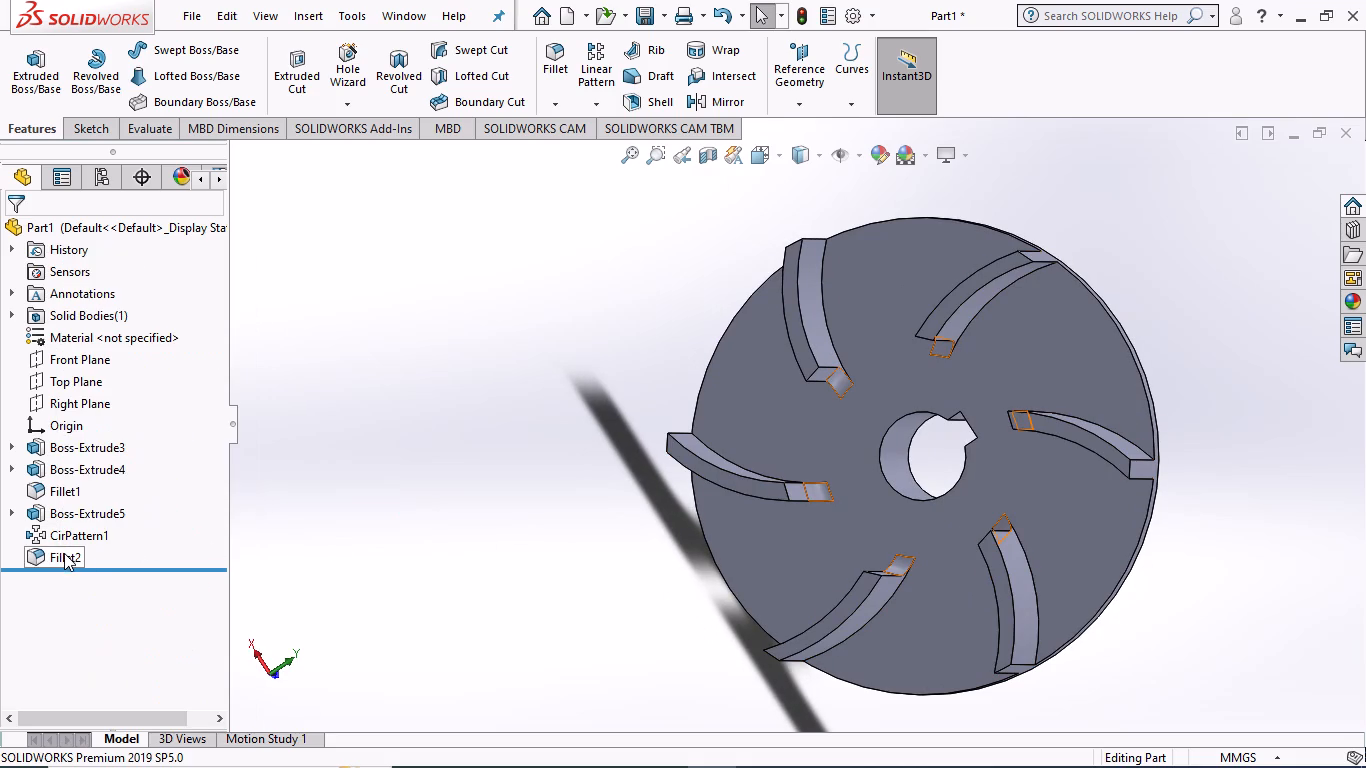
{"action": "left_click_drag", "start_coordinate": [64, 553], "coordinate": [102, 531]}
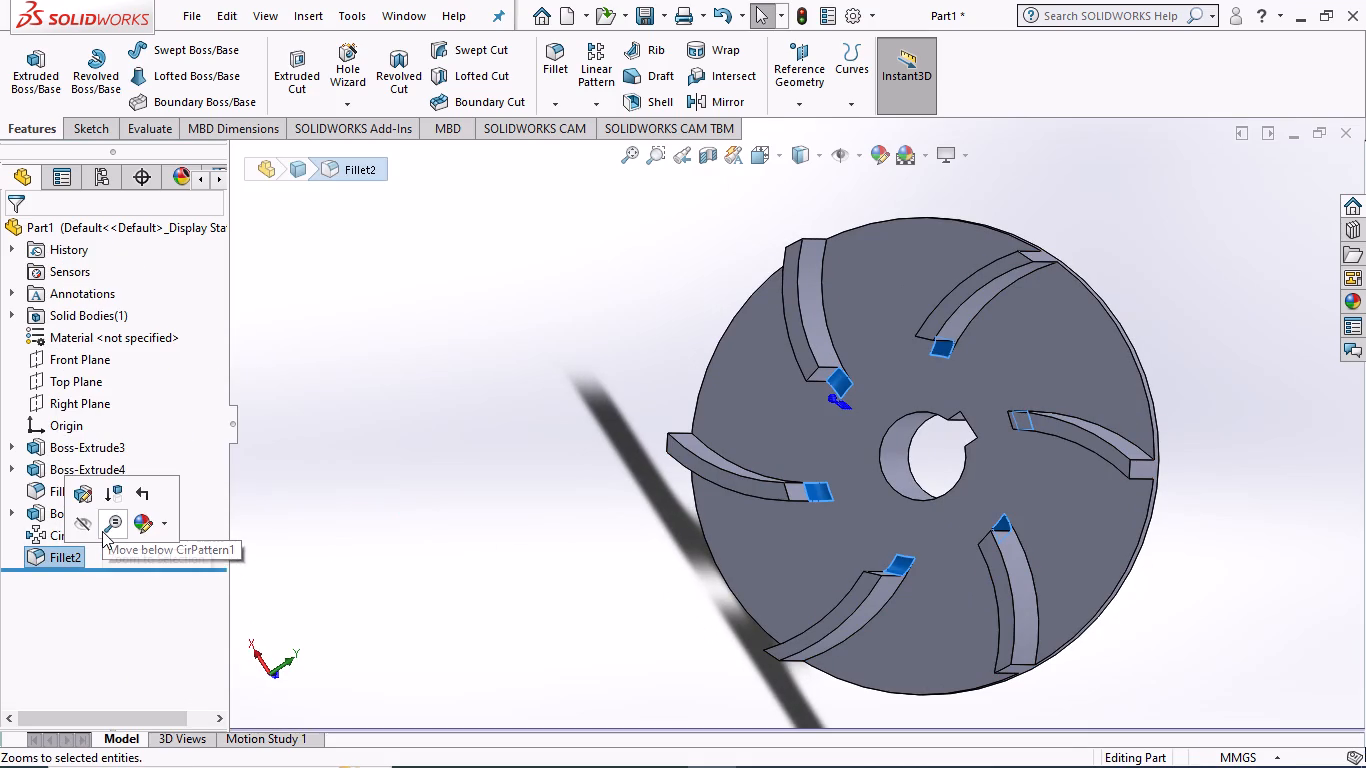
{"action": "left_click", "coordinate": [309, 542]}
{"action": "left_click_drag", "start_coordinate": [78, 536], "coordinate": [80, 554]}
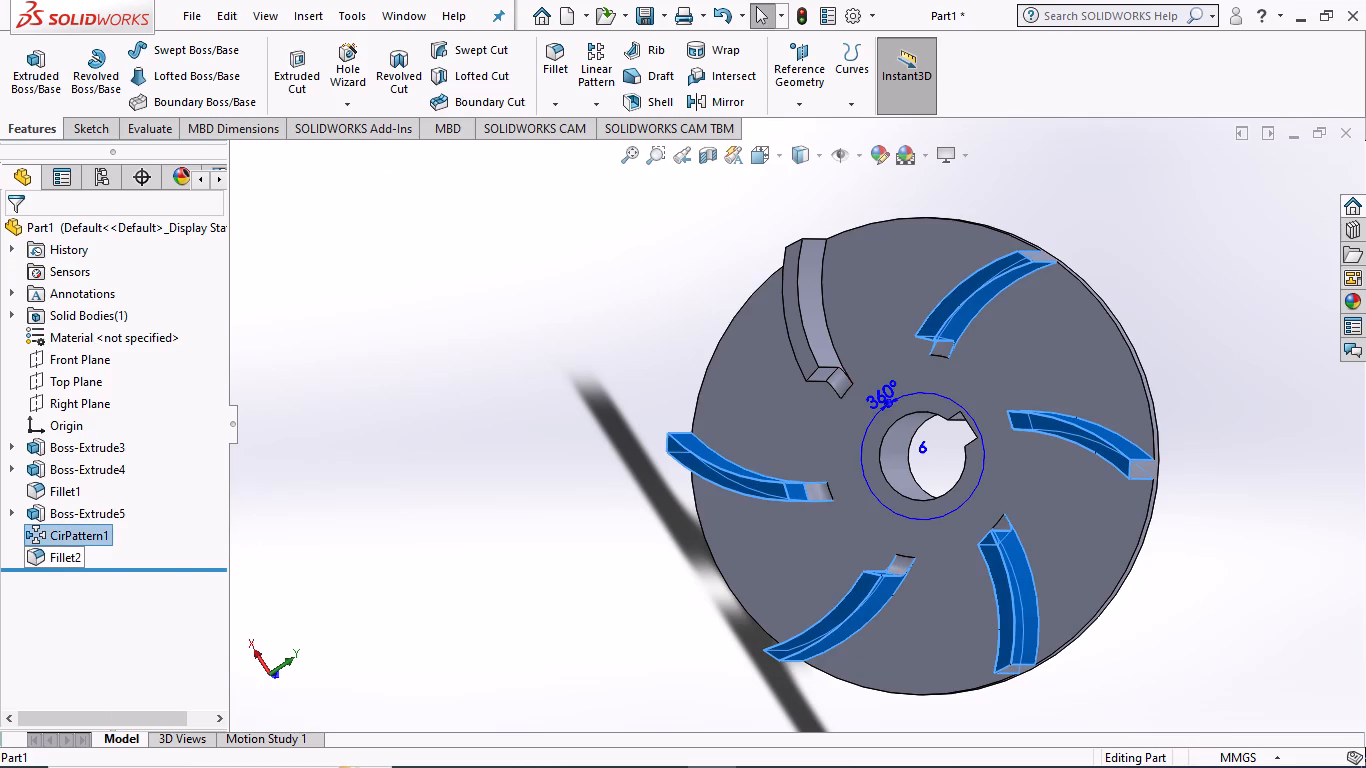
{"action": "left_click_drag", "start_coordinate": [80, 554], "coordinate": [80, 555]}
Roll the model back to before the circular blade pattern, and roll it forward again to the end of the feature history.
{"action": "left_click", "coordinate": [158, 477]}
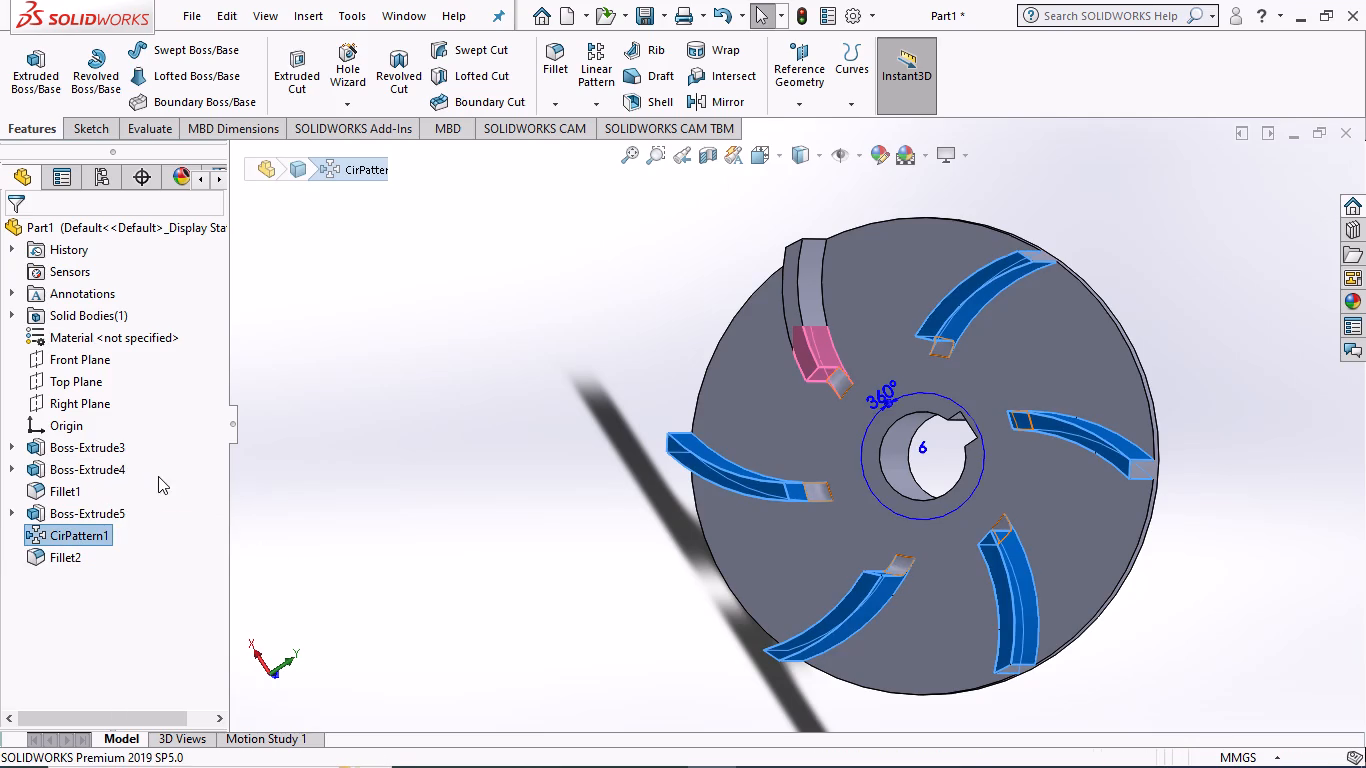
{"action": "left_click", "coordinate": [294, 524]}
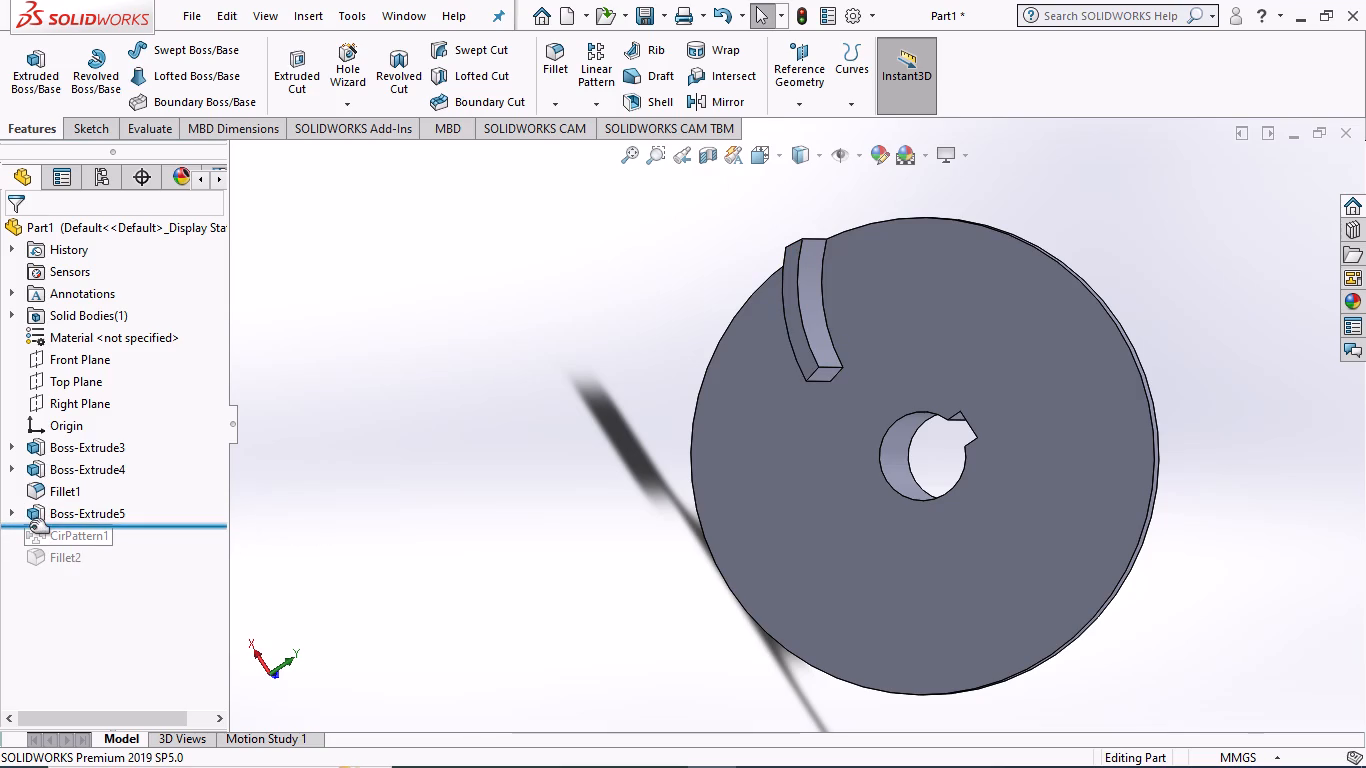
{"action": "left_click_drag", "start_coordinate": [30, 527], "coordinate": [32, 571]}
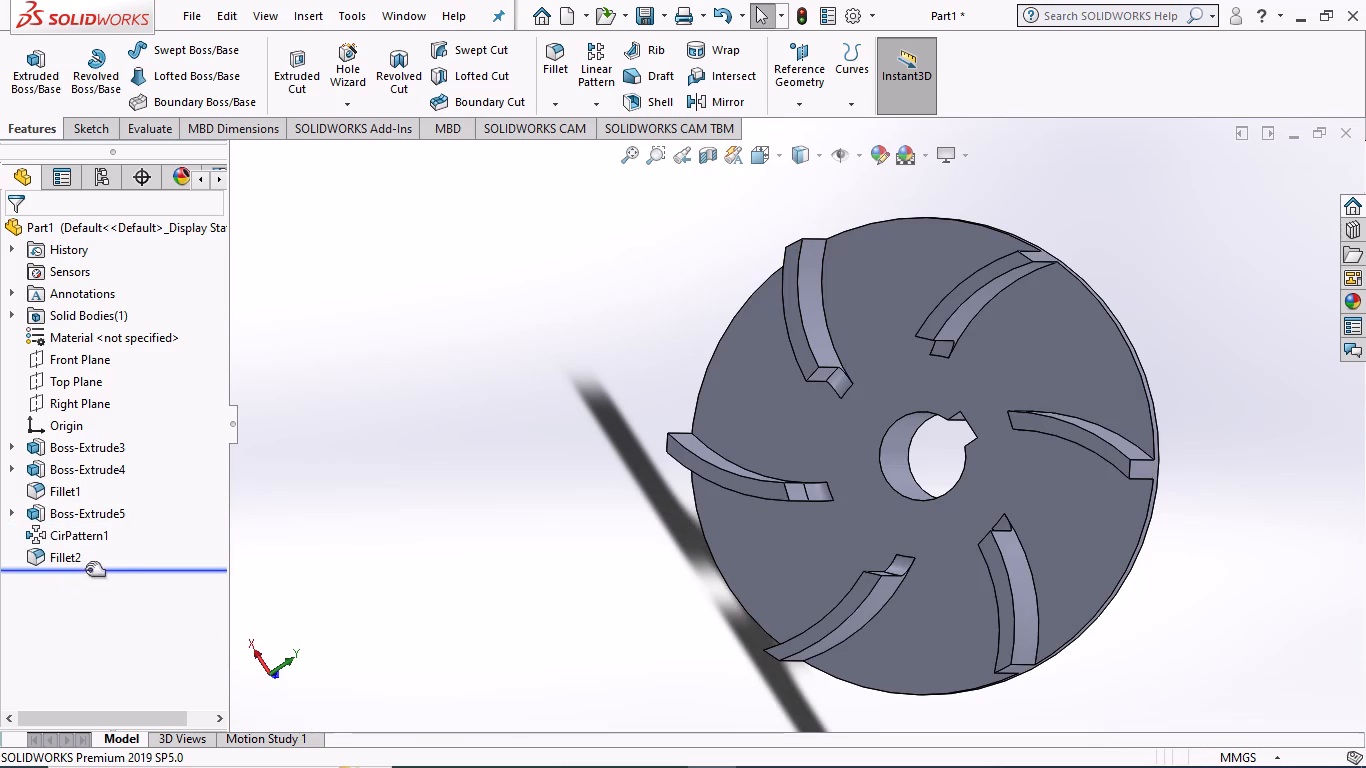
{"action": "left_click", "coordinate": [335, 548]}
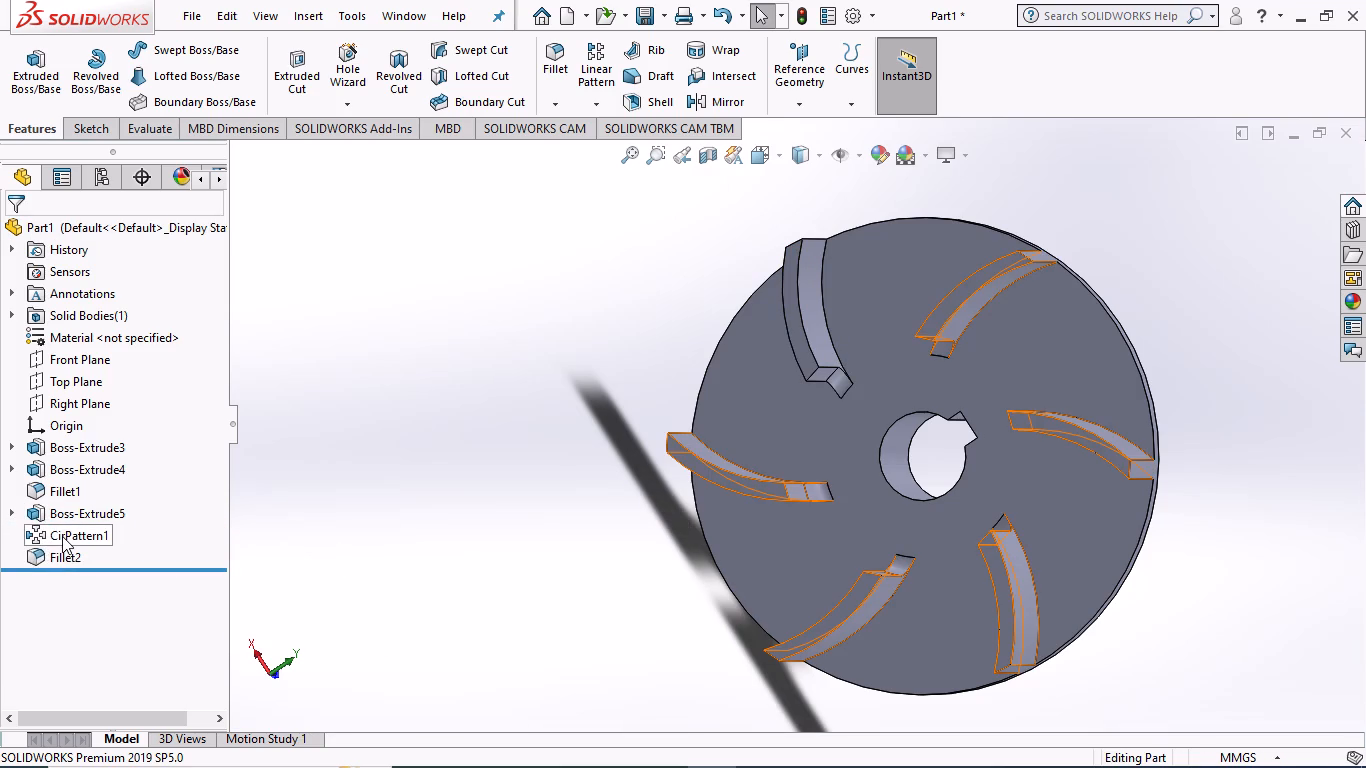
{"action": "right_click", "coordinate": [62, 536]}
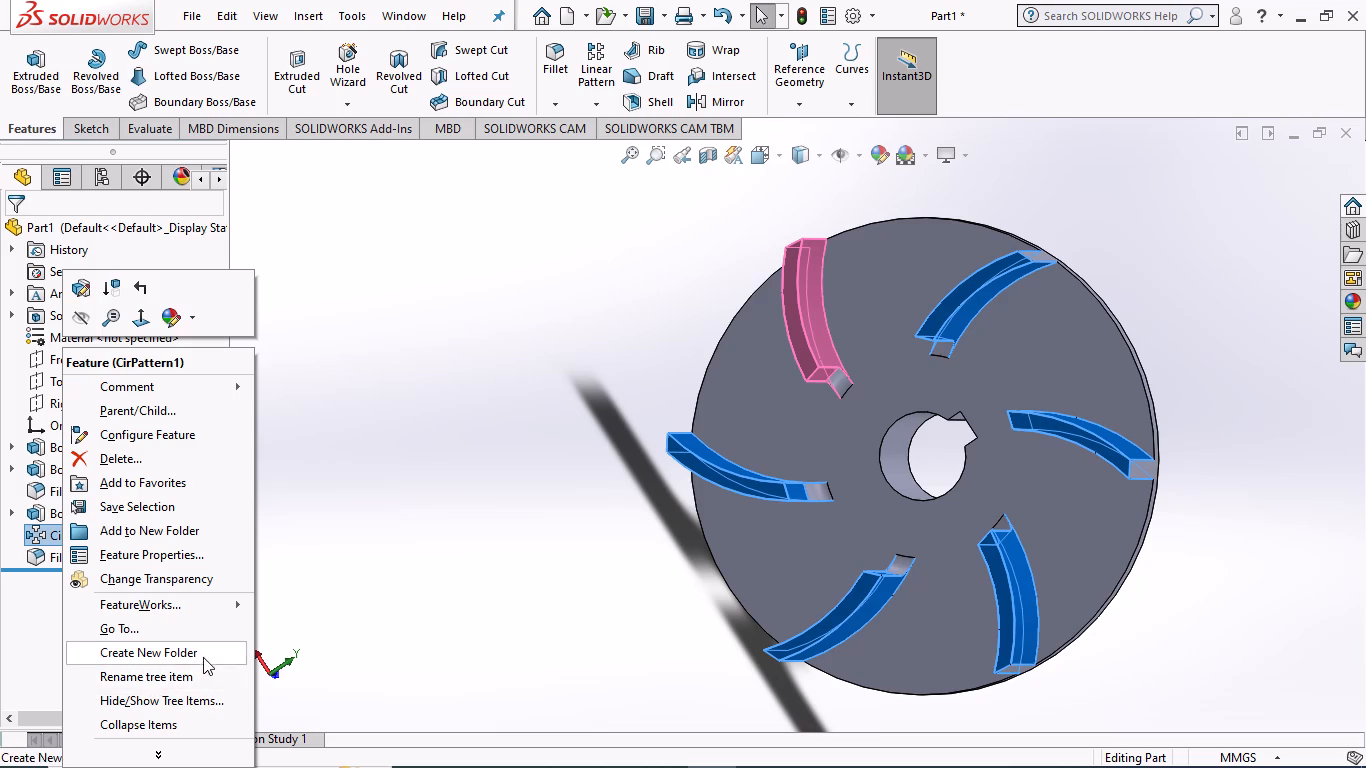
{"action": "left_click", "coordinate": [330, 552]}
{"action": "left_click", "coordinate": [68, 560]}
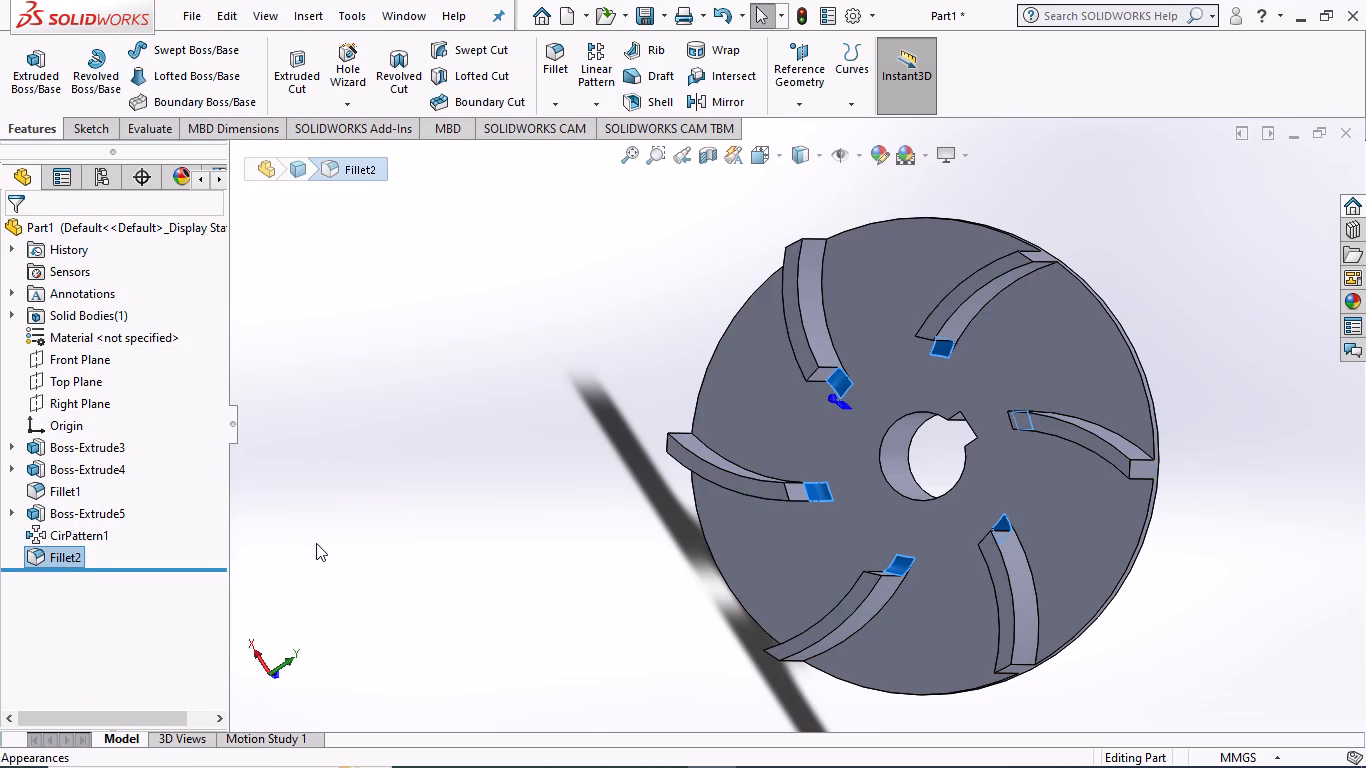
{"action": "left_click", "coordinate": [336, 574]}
Suppress the circular blade pattern CirPattern1 together with its dependent Fillet2.
{"action": "left_click", "coordinate": [69, 536]}
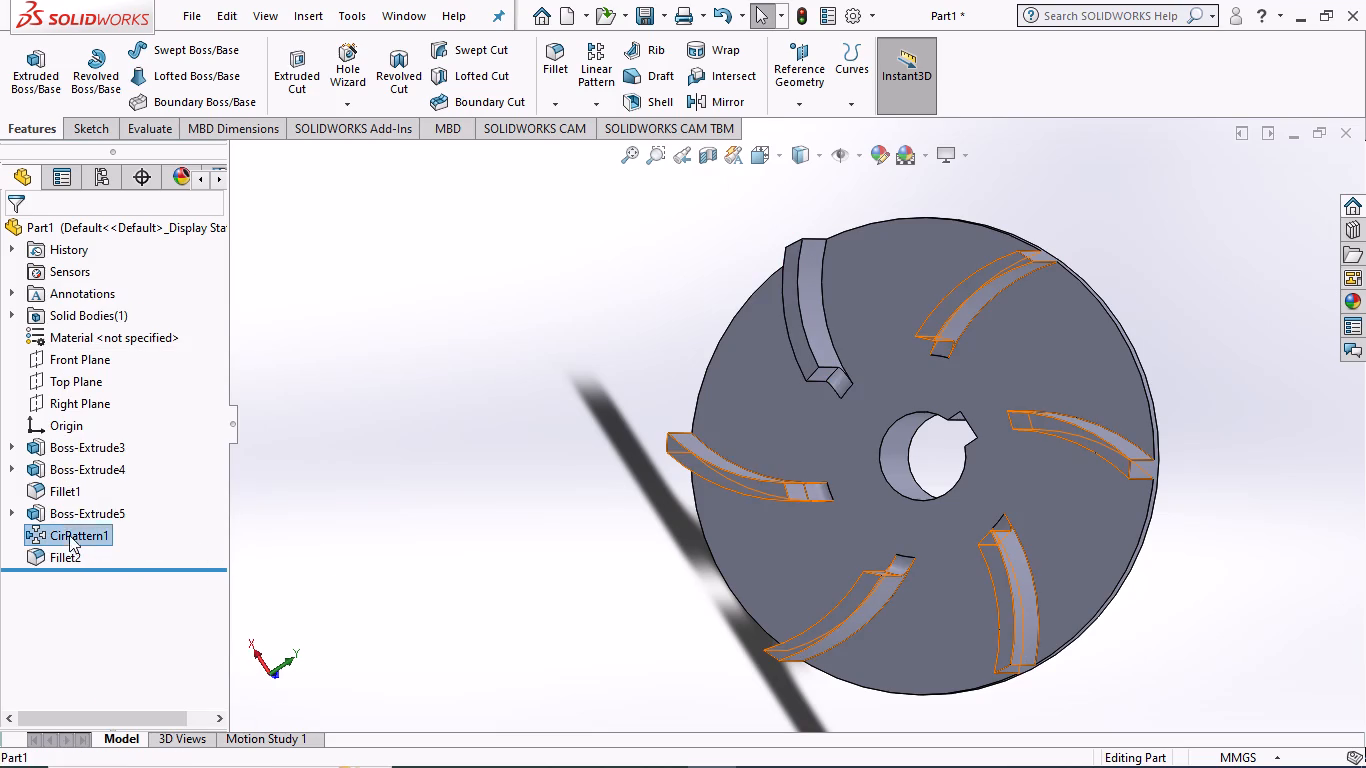
{"action": "left_click", "coordinate": [116, 482]}
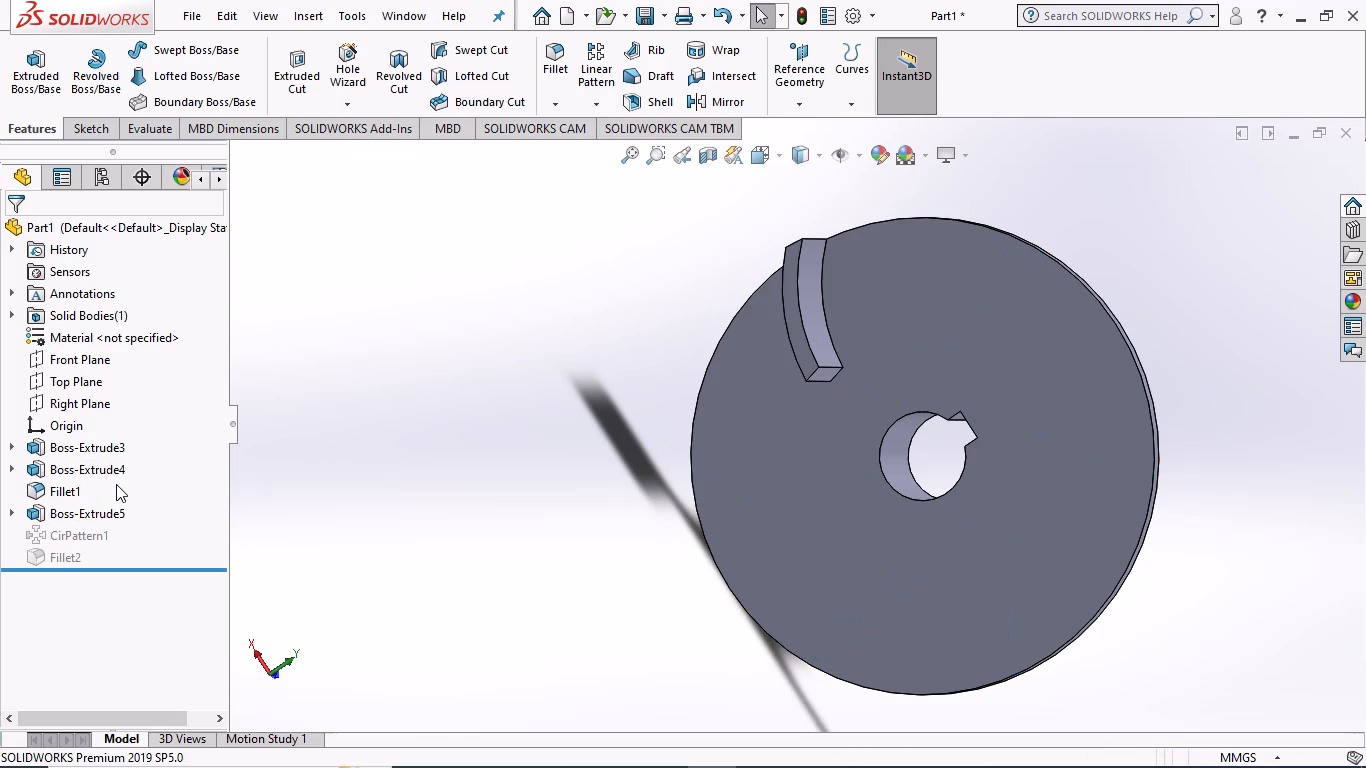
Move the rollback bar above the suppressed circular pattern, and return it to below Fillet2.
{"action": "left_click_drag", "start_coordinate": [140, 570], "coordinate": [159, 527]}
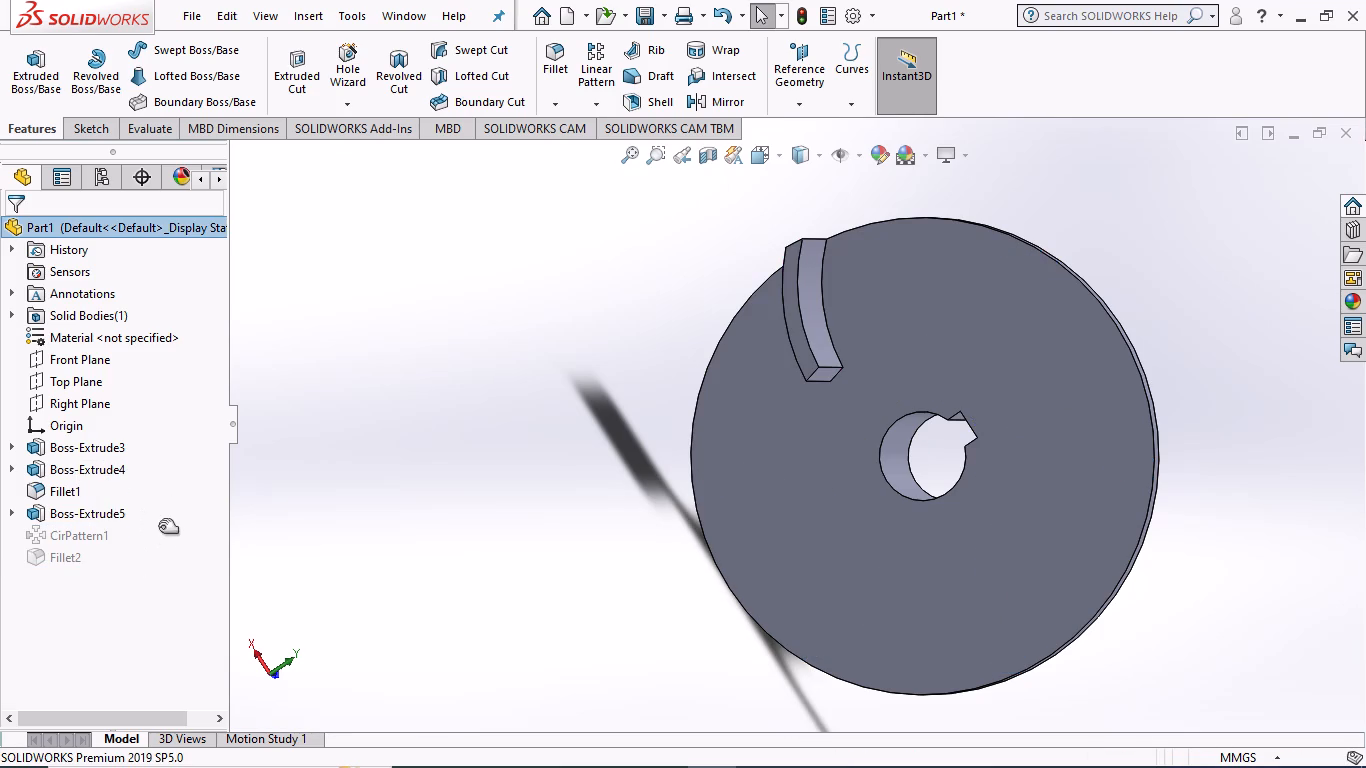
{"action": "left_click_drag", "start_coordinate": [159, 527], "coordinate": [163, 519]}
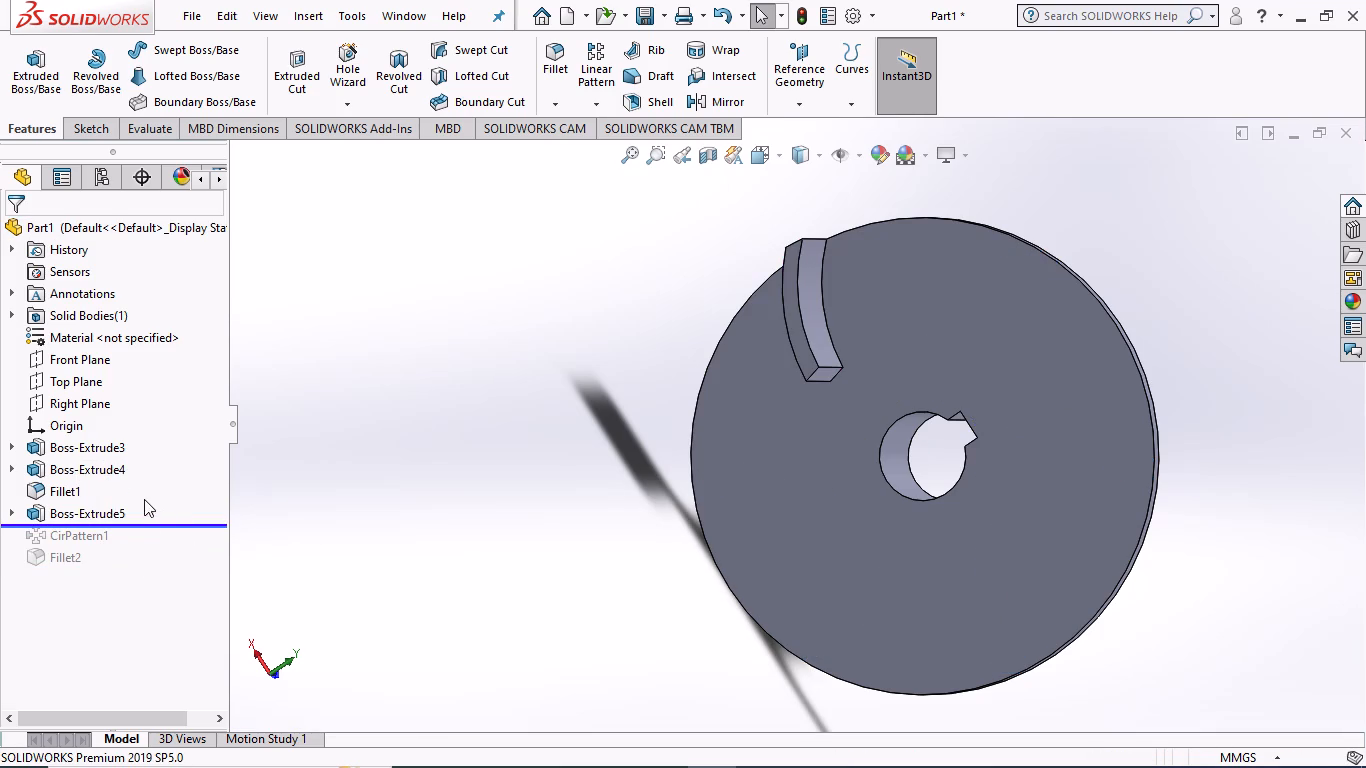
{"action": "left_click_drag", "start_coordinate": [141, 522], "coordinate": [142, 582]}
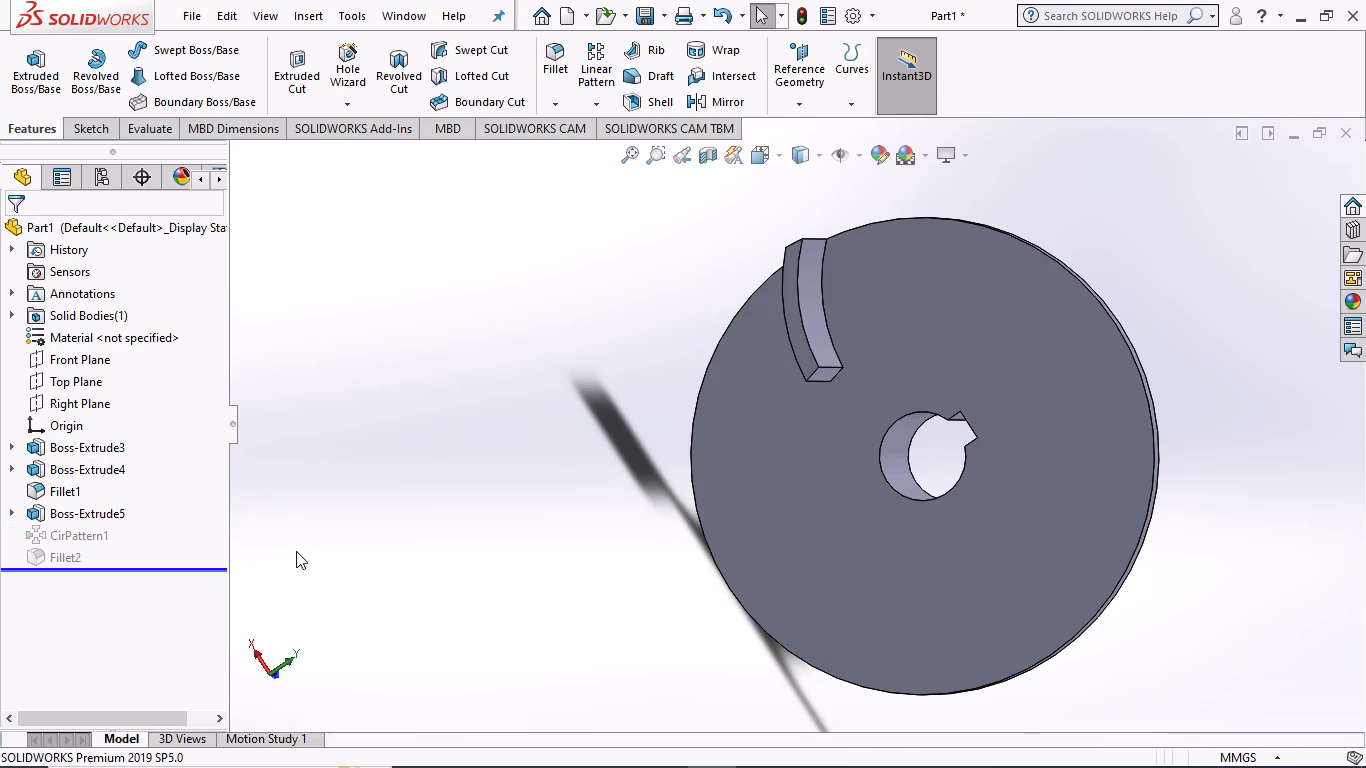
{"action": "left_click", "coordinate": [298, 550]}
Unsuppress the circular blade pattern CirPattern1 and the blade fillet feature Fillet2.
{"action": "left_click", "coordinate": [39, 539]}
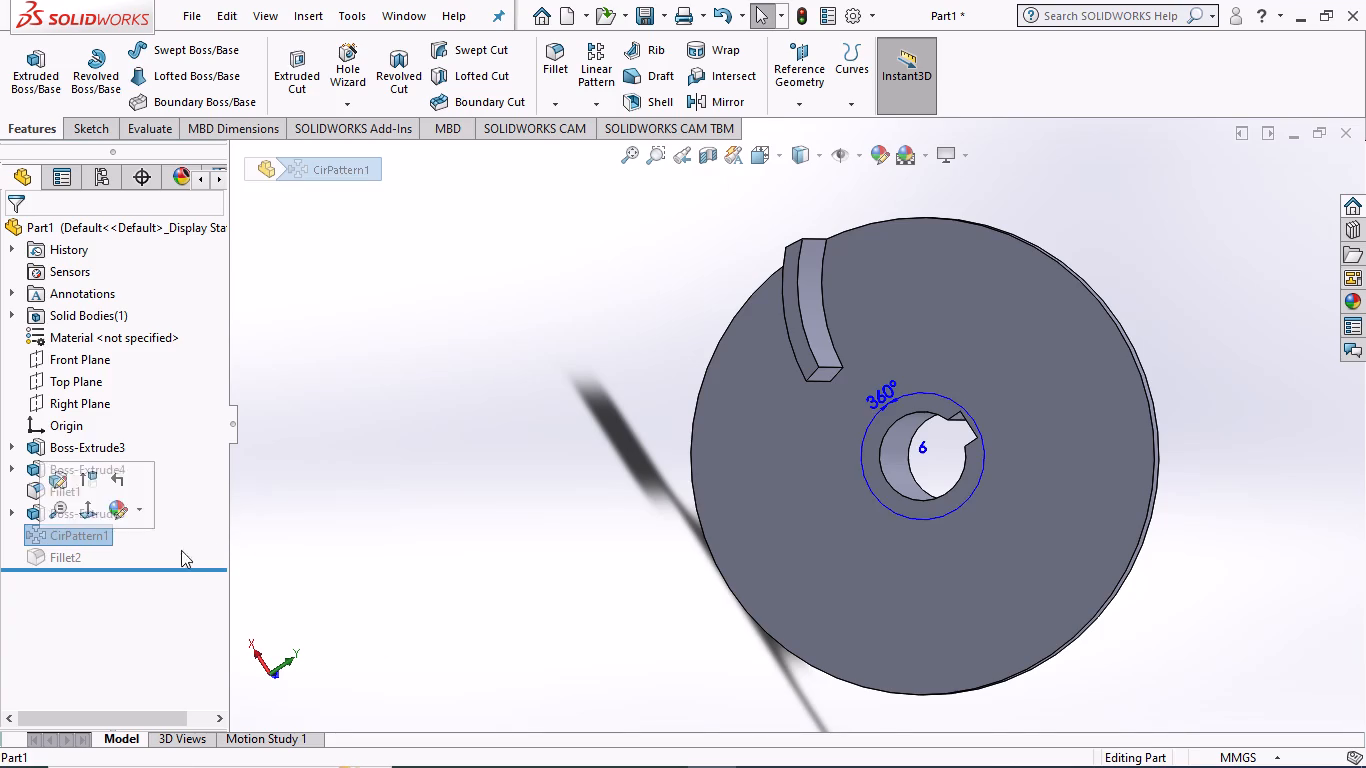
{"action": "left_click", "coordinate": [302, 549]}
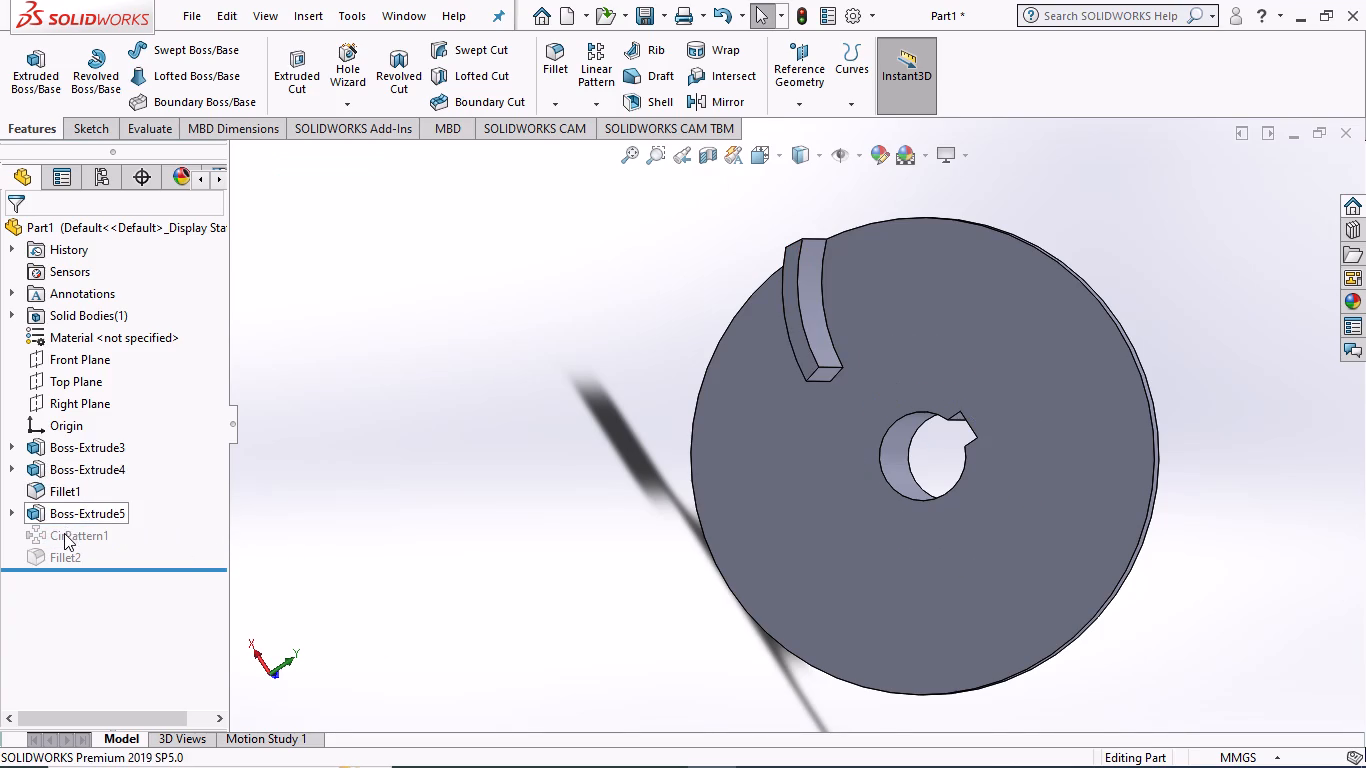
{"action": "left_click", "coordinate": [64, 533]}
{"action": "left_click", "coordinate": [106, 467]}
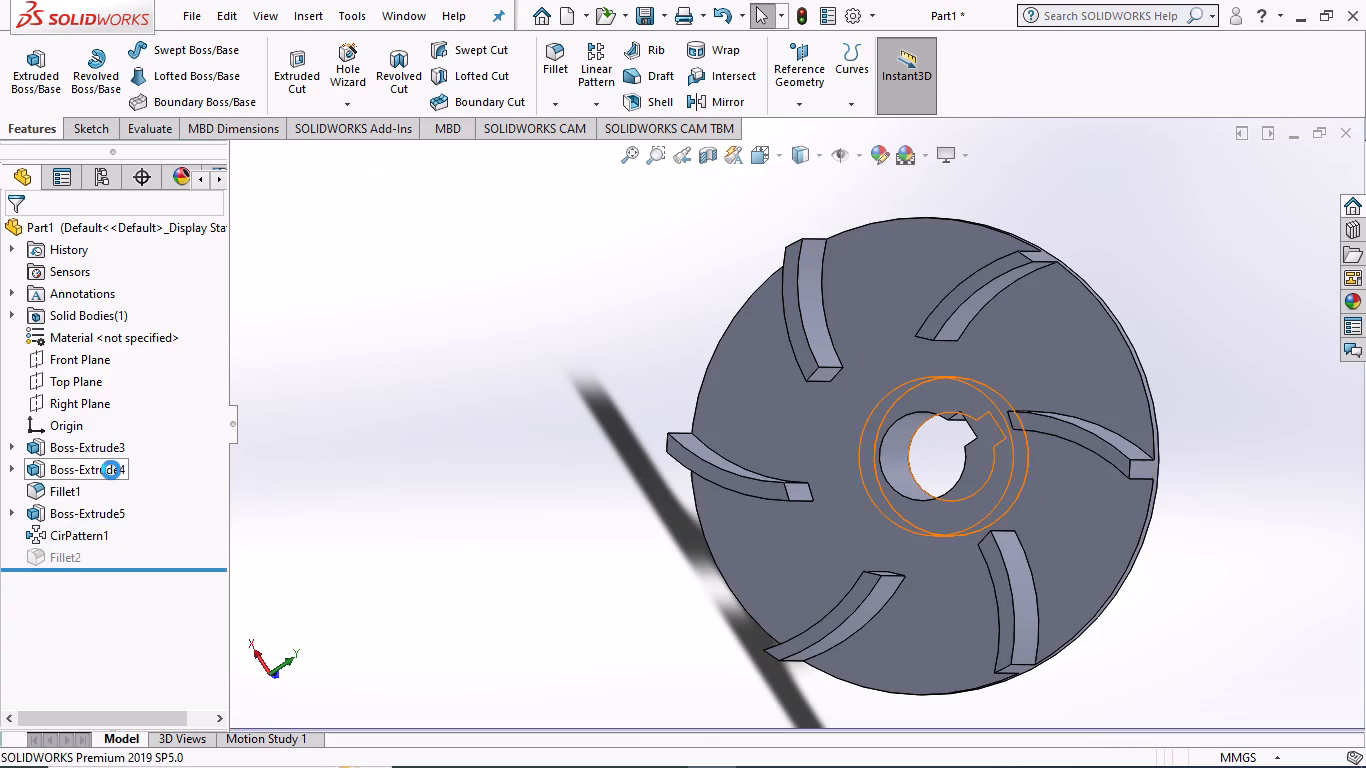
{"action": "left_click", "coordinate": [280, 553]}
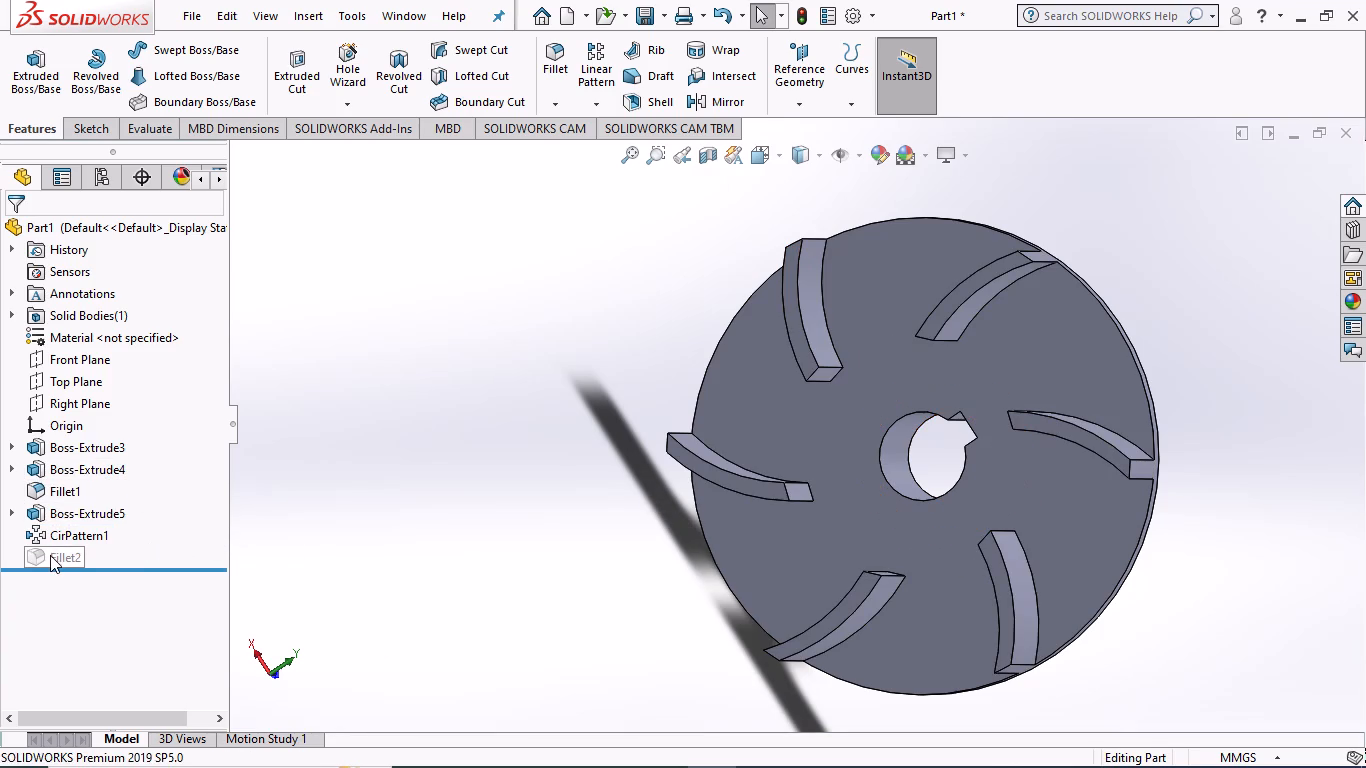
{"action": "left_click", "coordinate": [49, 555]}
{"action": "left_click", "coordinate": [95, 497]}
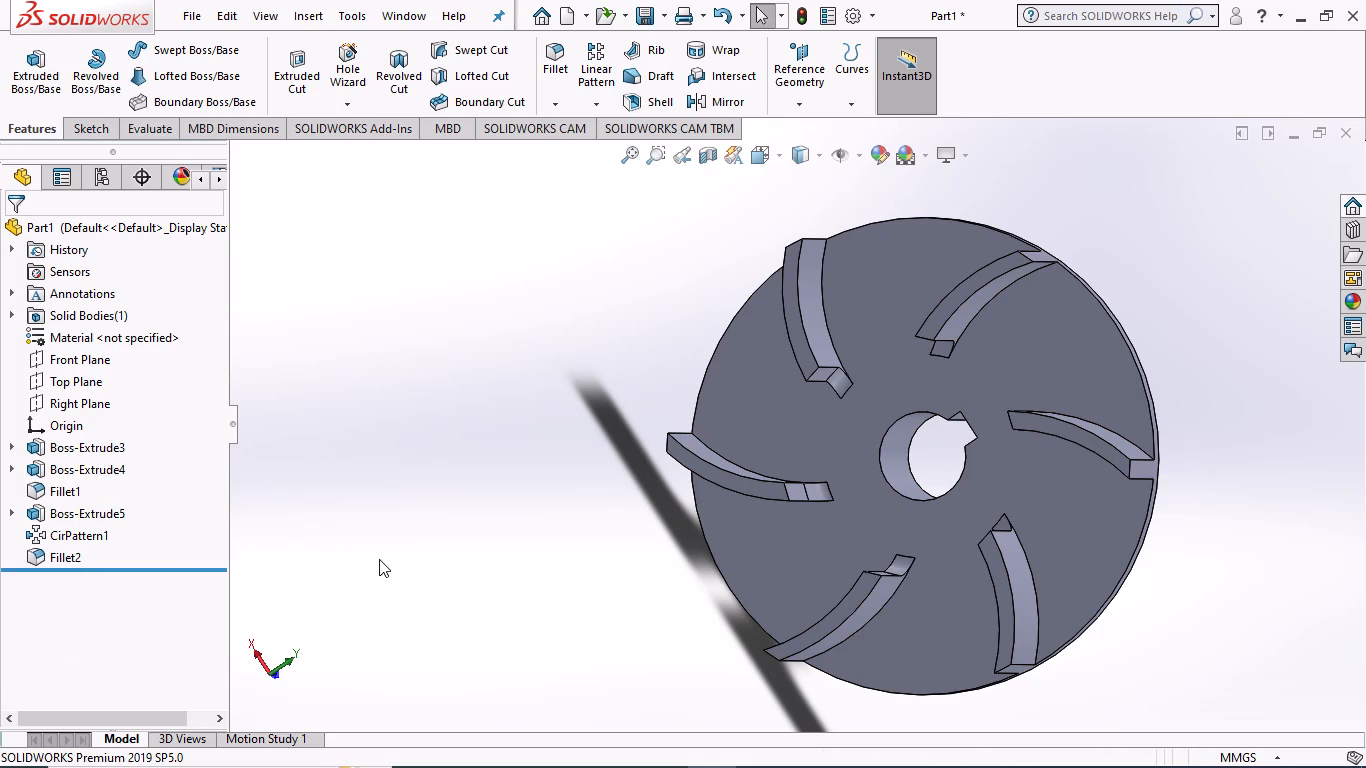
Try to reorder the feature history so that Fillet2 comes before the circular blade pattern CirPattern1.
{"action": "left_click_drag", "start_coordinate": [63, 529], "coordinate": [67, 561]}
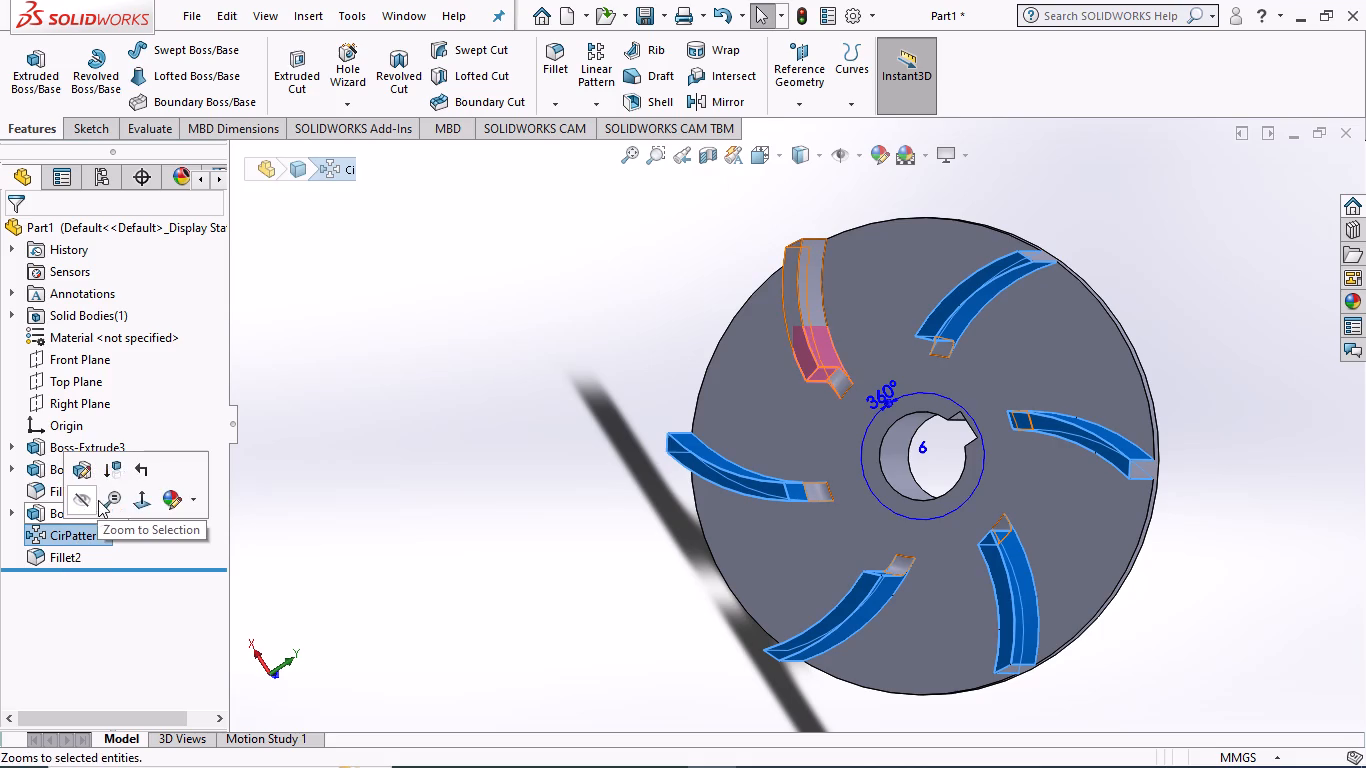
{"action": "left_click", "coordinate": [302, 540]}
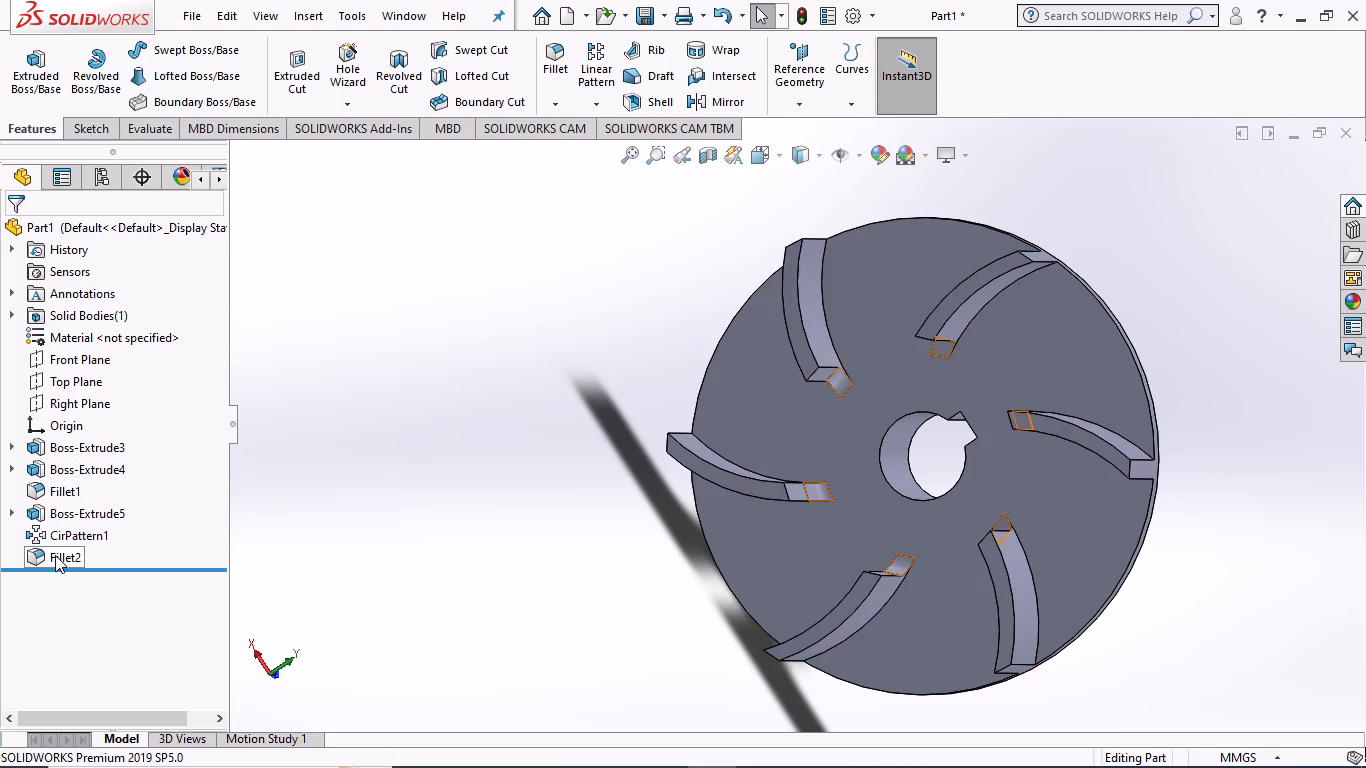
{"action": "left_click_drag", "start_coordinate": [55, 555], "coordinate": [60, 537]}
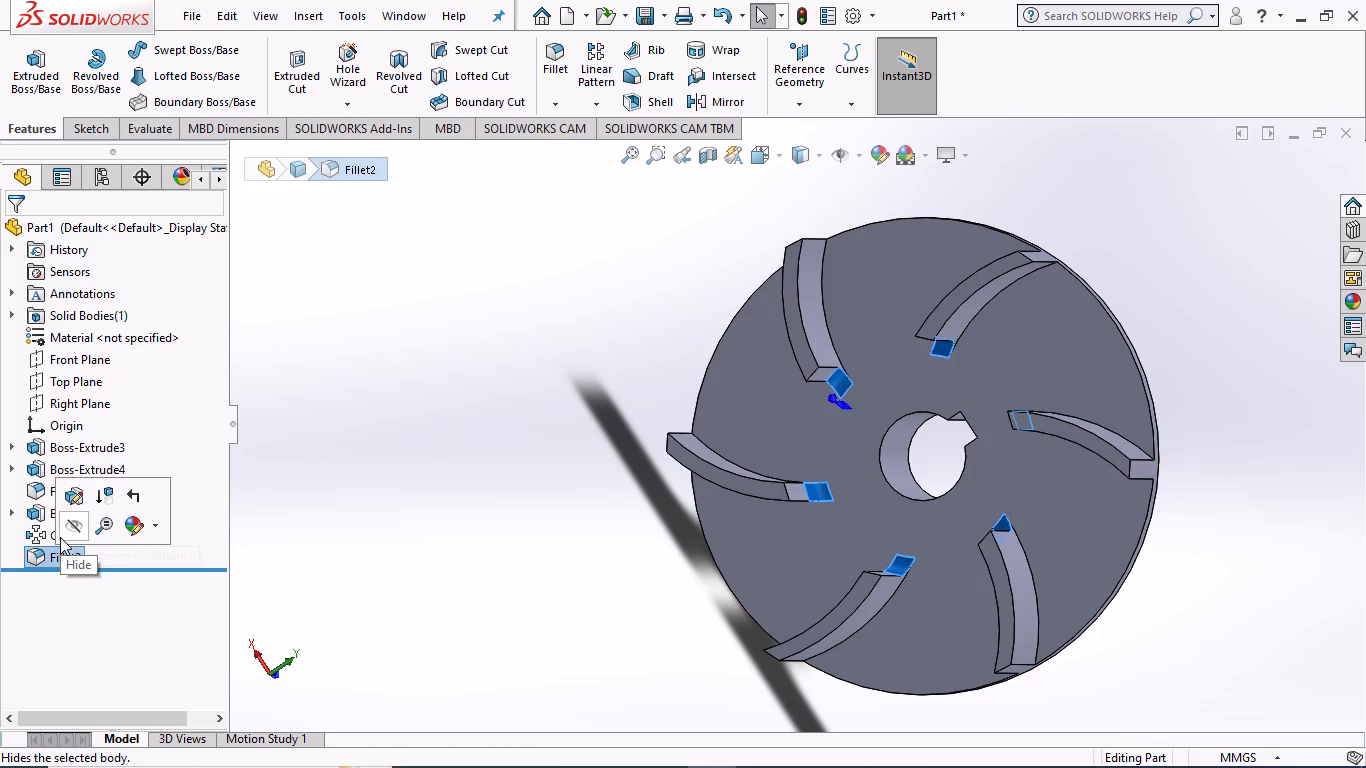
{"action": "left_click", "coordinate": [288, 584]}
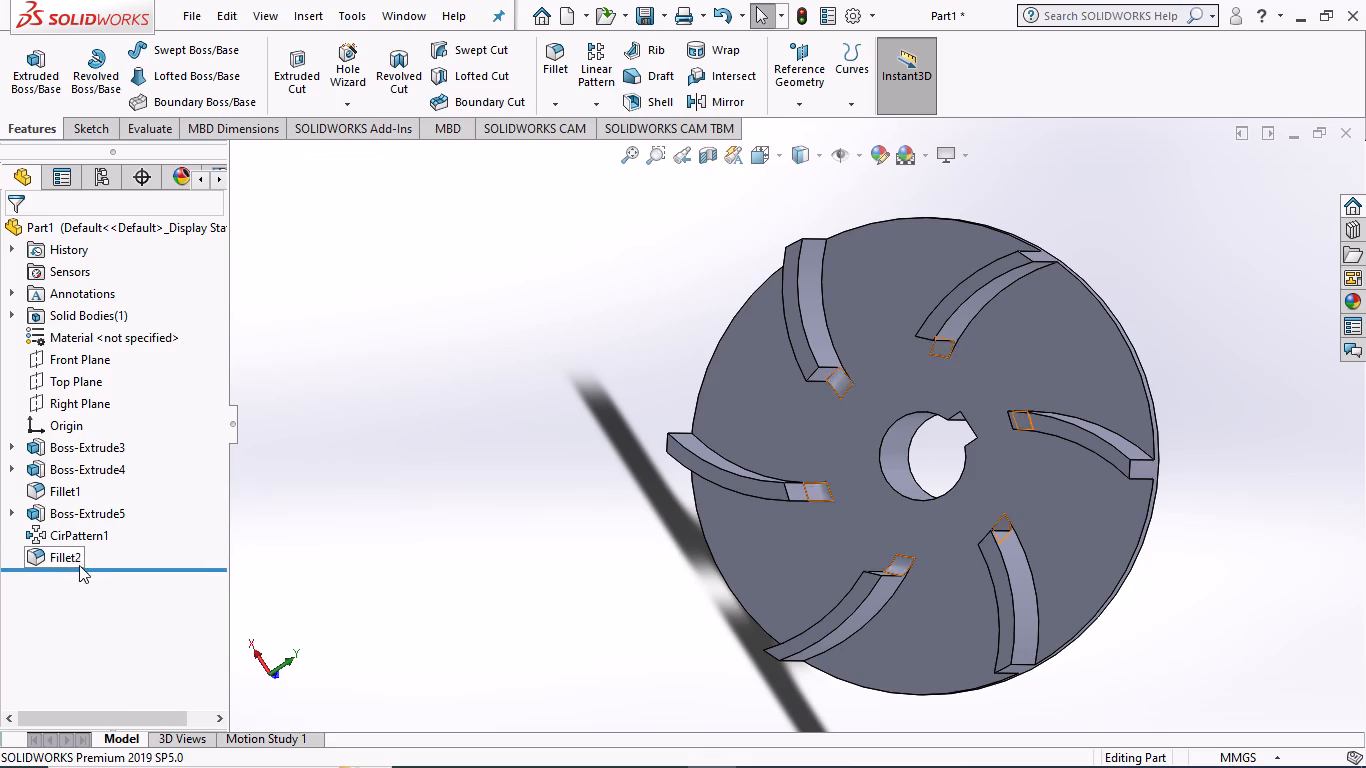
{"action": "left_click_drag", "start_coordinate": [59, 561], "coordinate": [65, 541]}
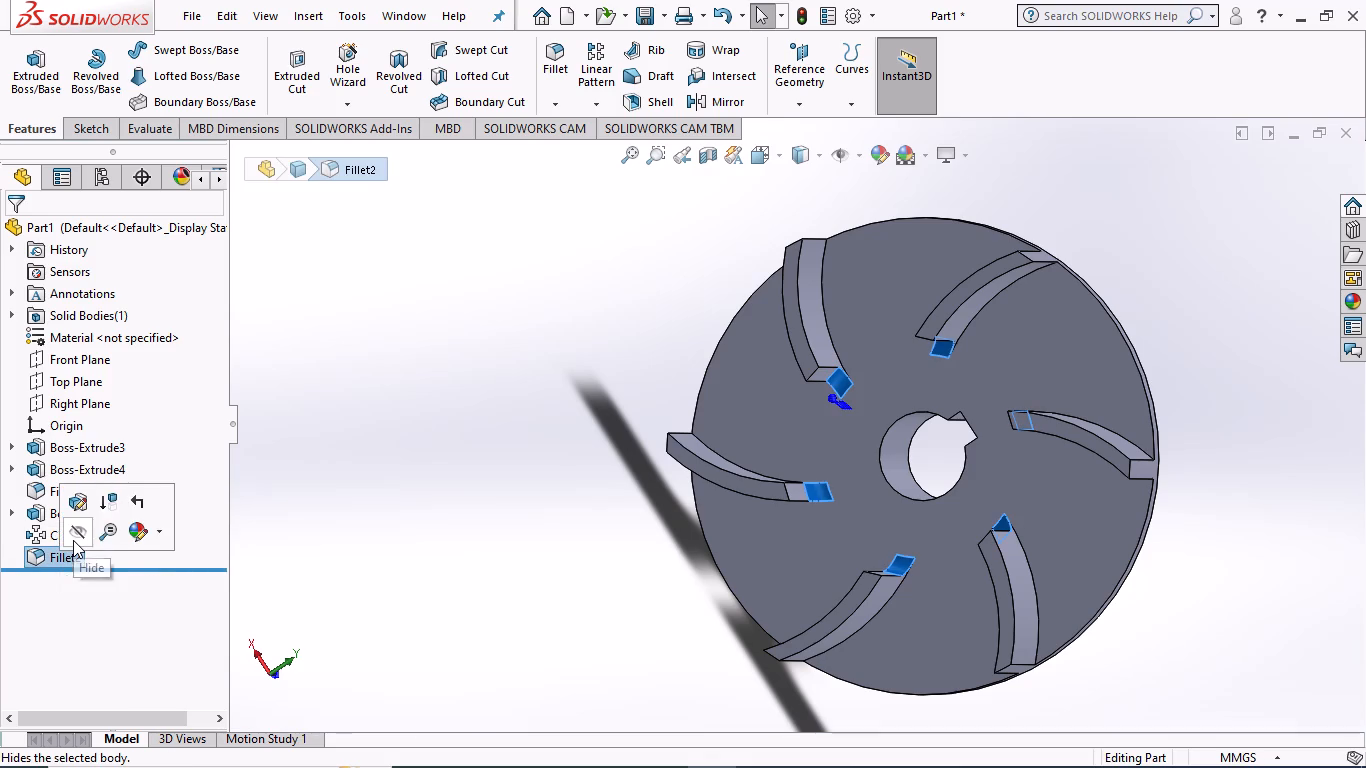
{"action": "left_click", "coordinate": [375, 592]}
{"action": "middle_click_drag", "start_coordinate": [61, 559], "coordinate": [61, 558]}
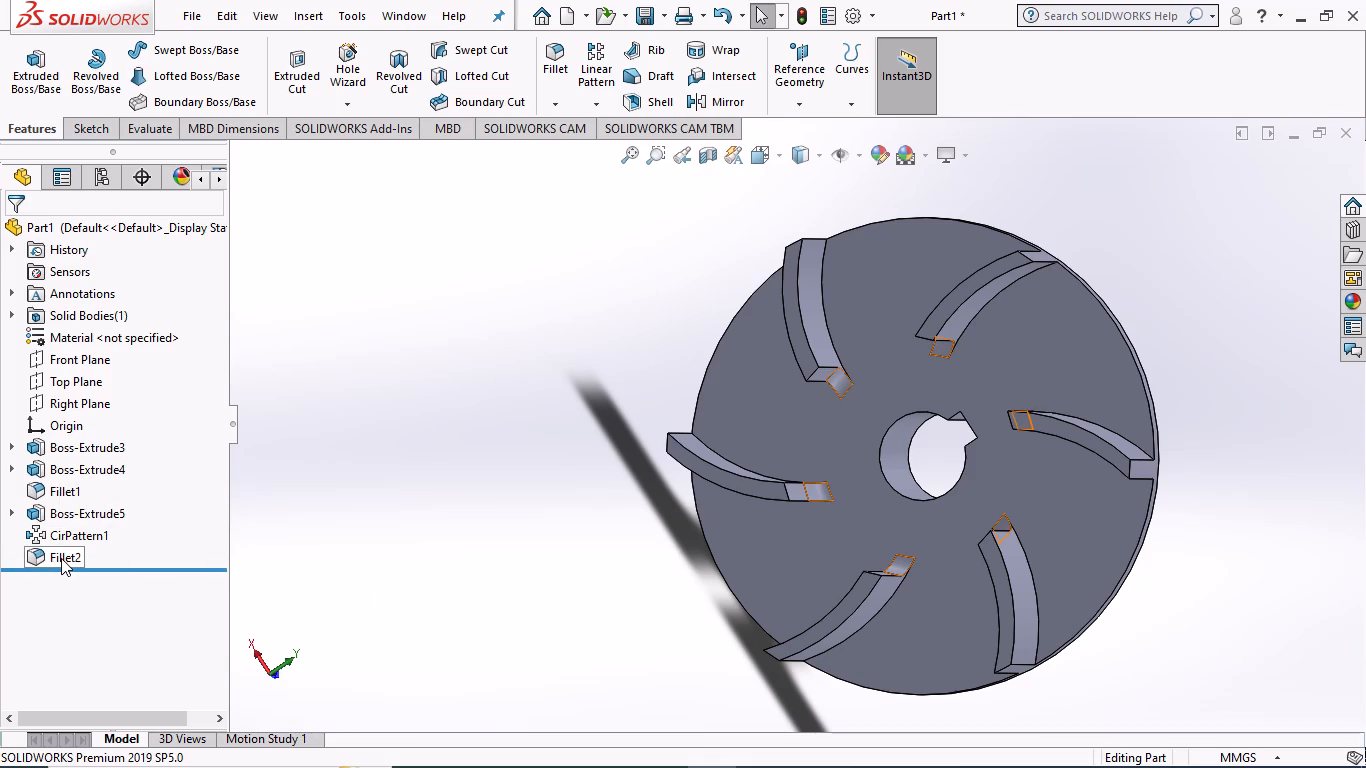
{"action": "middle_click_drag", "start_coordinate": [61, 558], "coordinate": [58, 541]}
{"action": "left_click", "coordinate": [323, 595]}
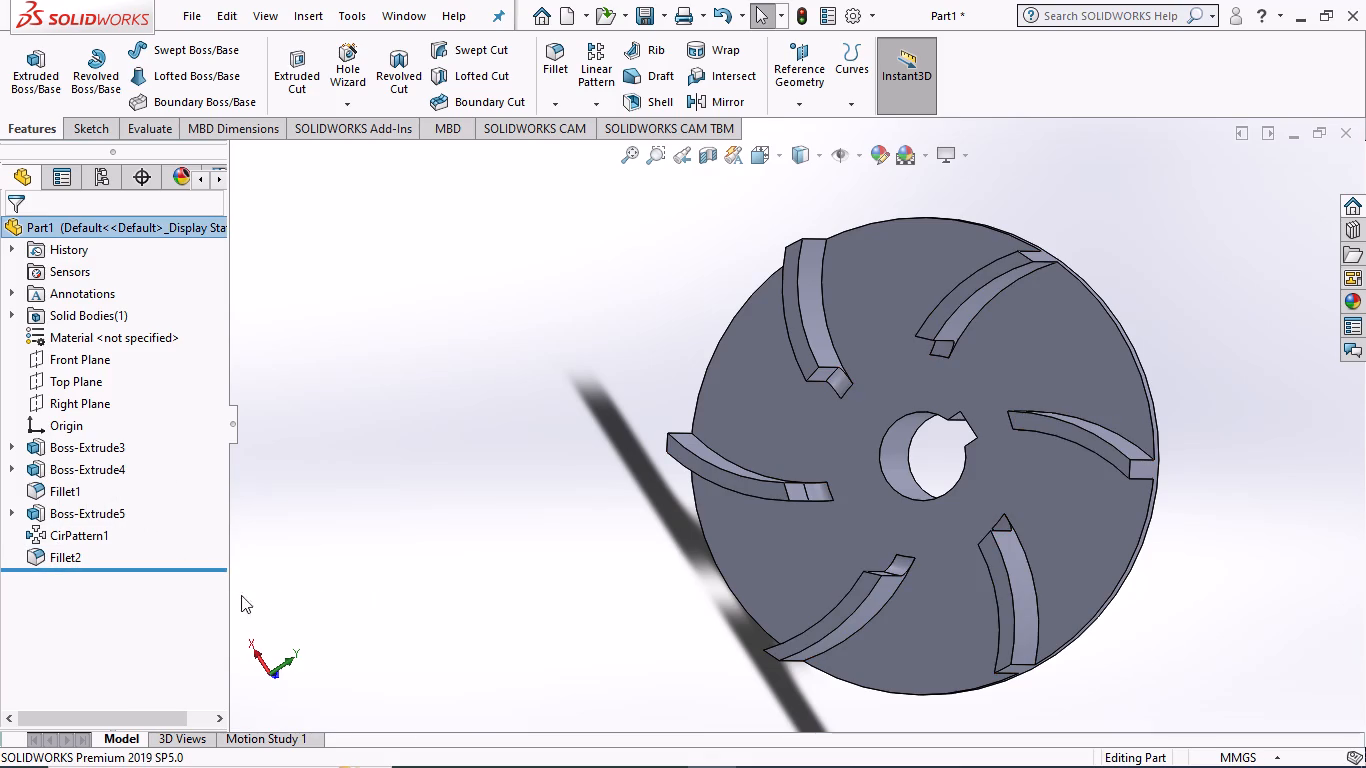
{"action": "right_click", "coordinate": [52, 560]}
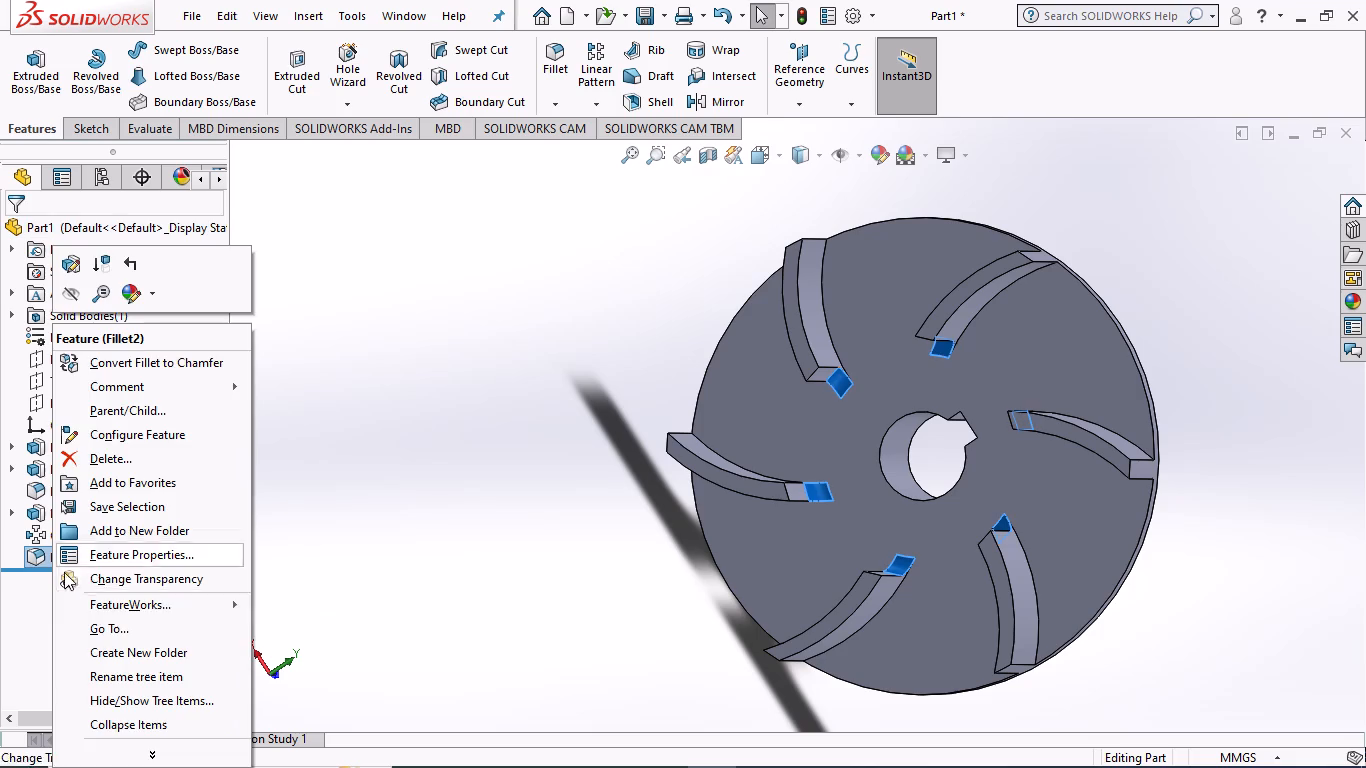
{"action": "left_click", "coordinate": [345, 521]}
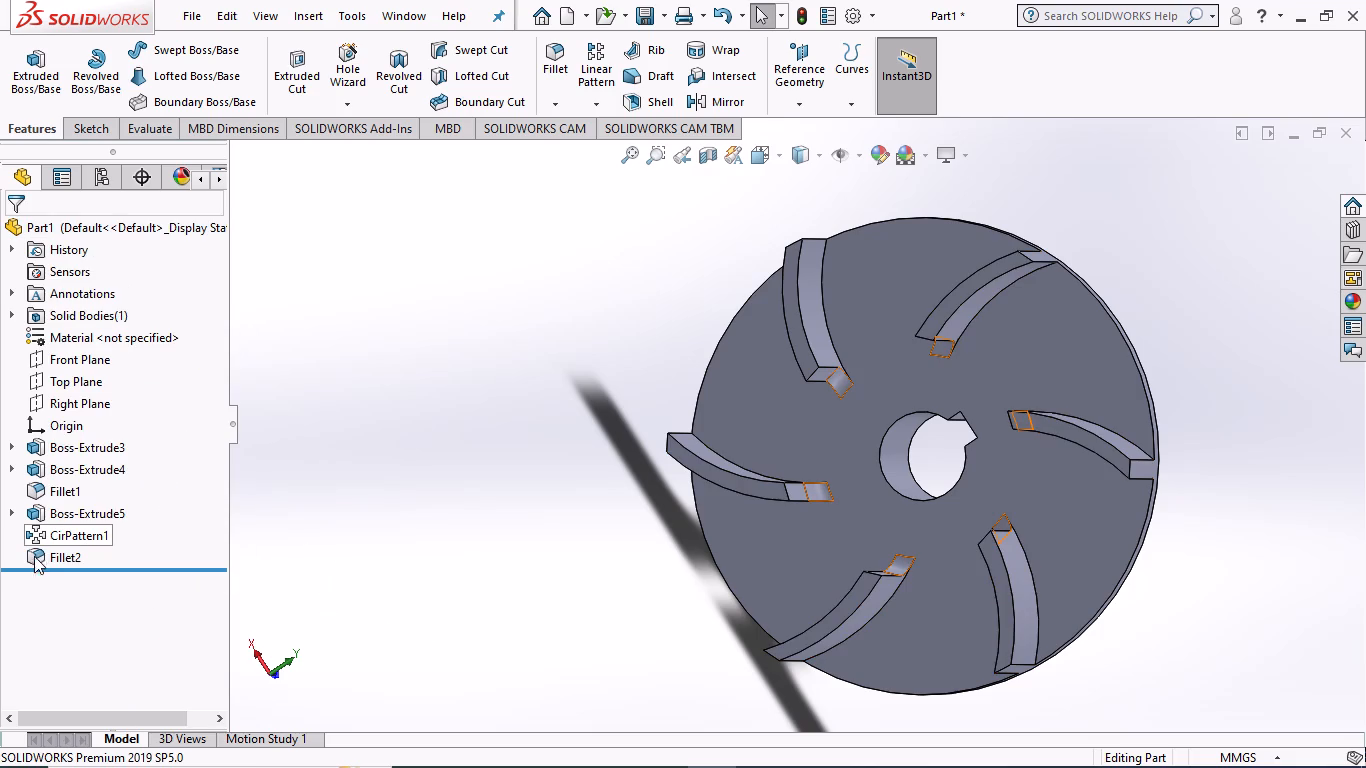
Delete the fillet feature Fillet2 and the circular blade pattern CirPattern1, keeping the single blade Boss-Extrude5.
{"action": "right_click", "coordinate": [49, 554]}
{"action": "left_click", "coordinate": [127, 457]}
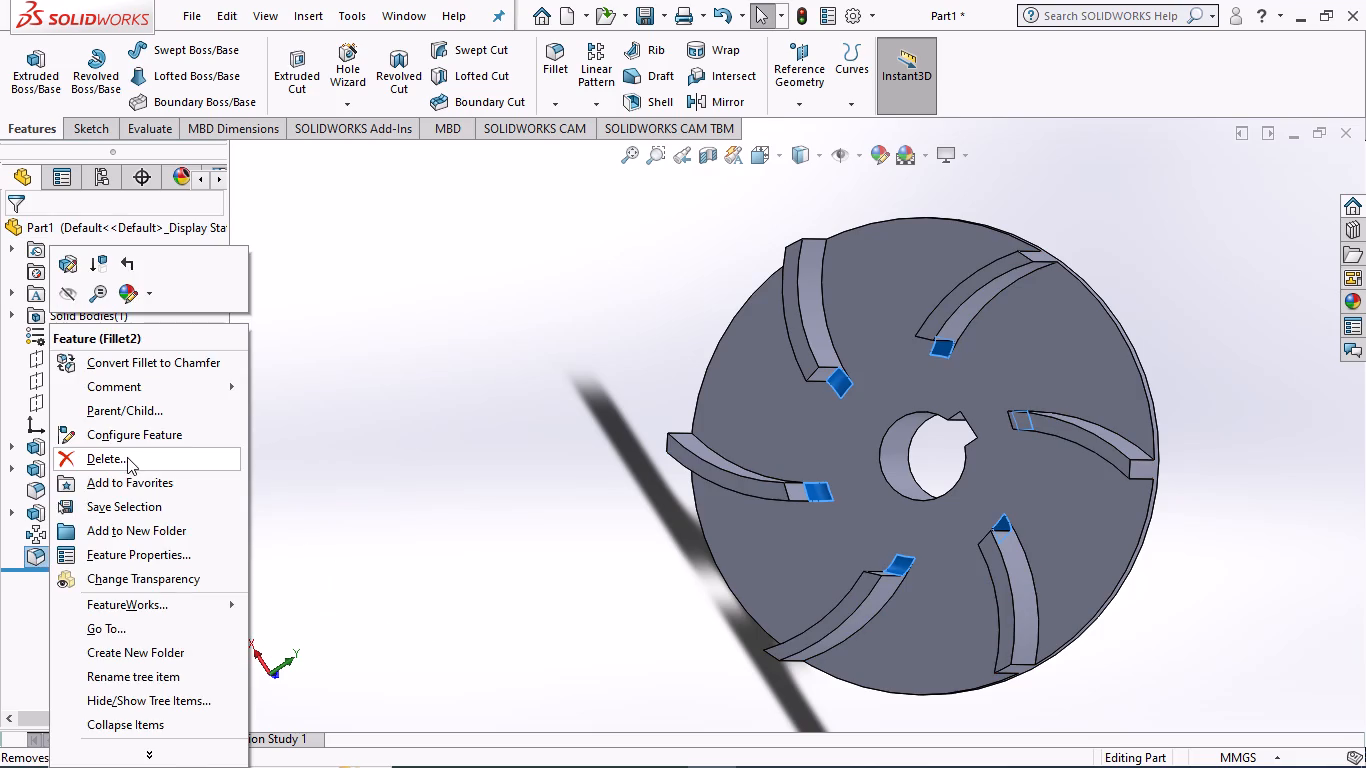
{"action": "left_click", "coordinate": [779, 292]}
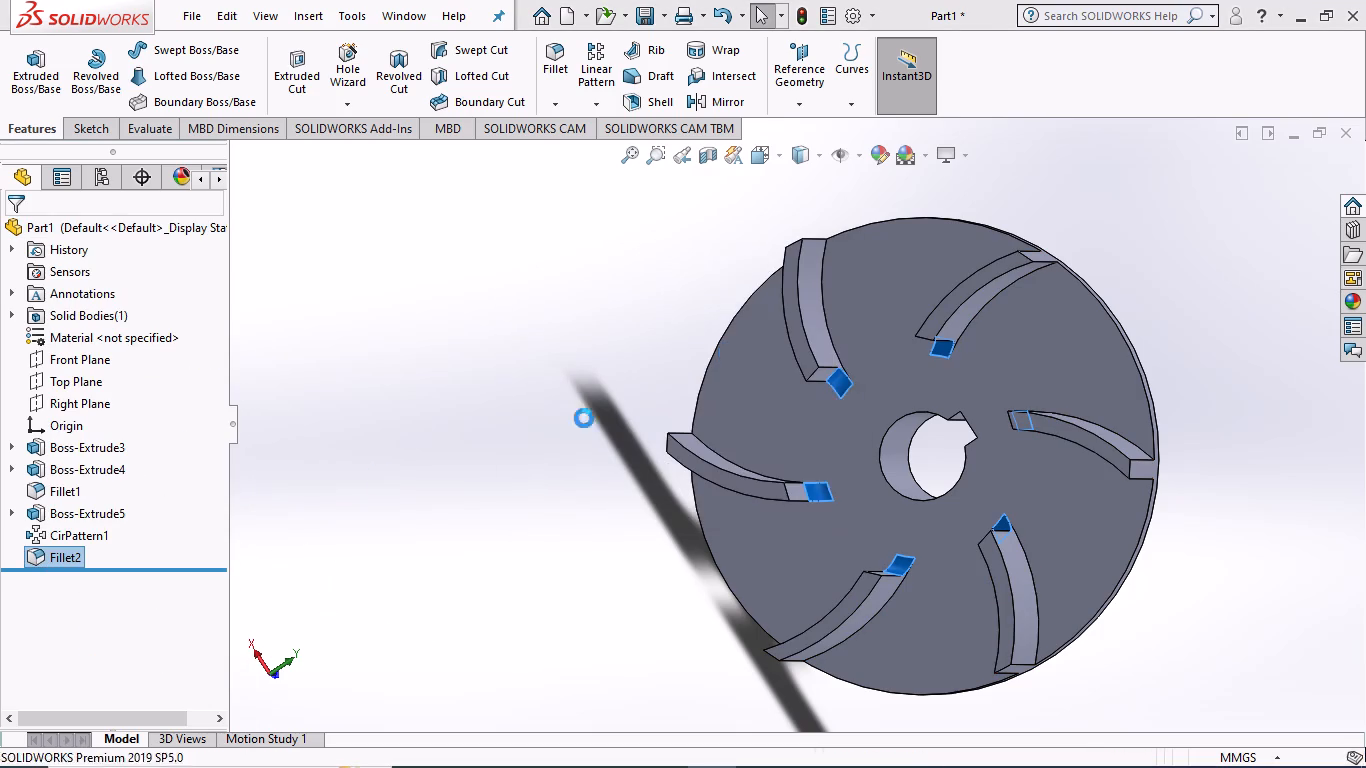
{"action": "left_click", "coordinate": [79, 514]}
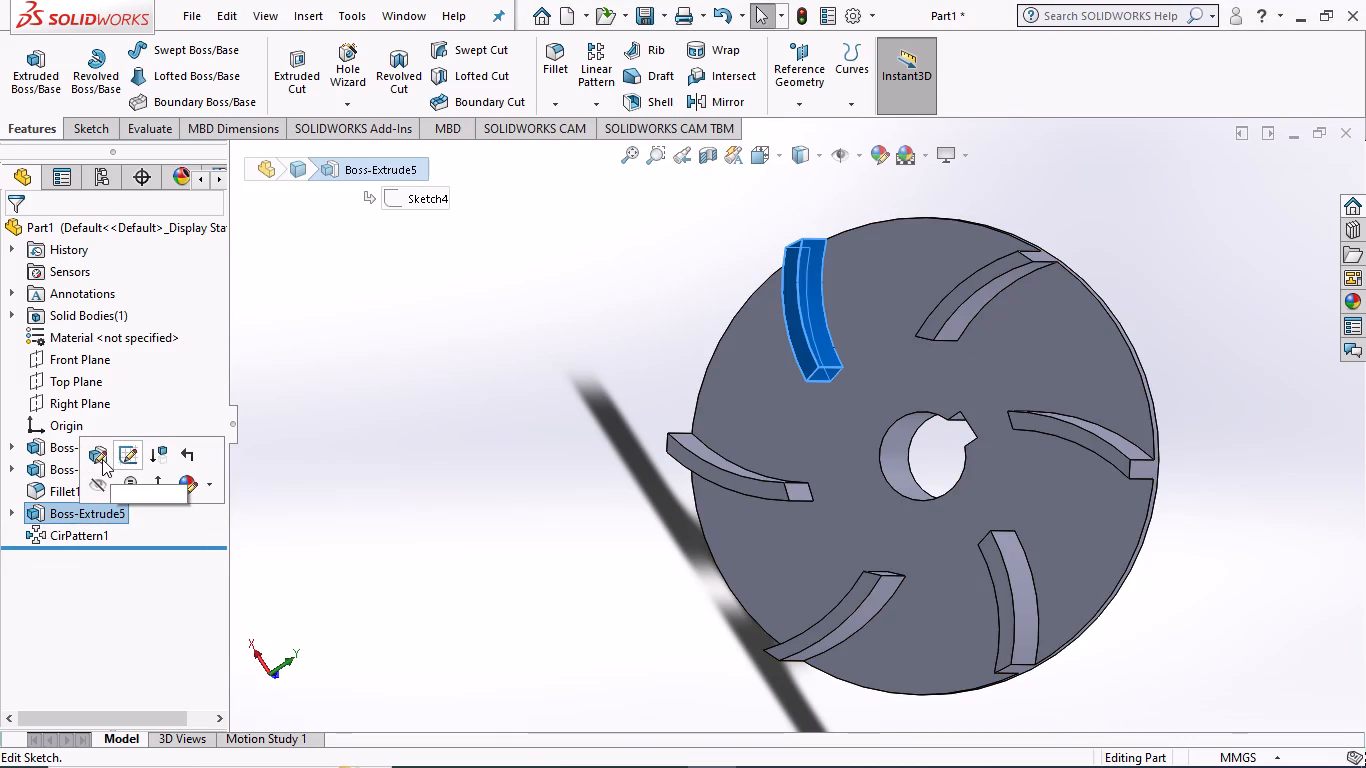
{"action": "left_click", "coordinate": [400, 483]}
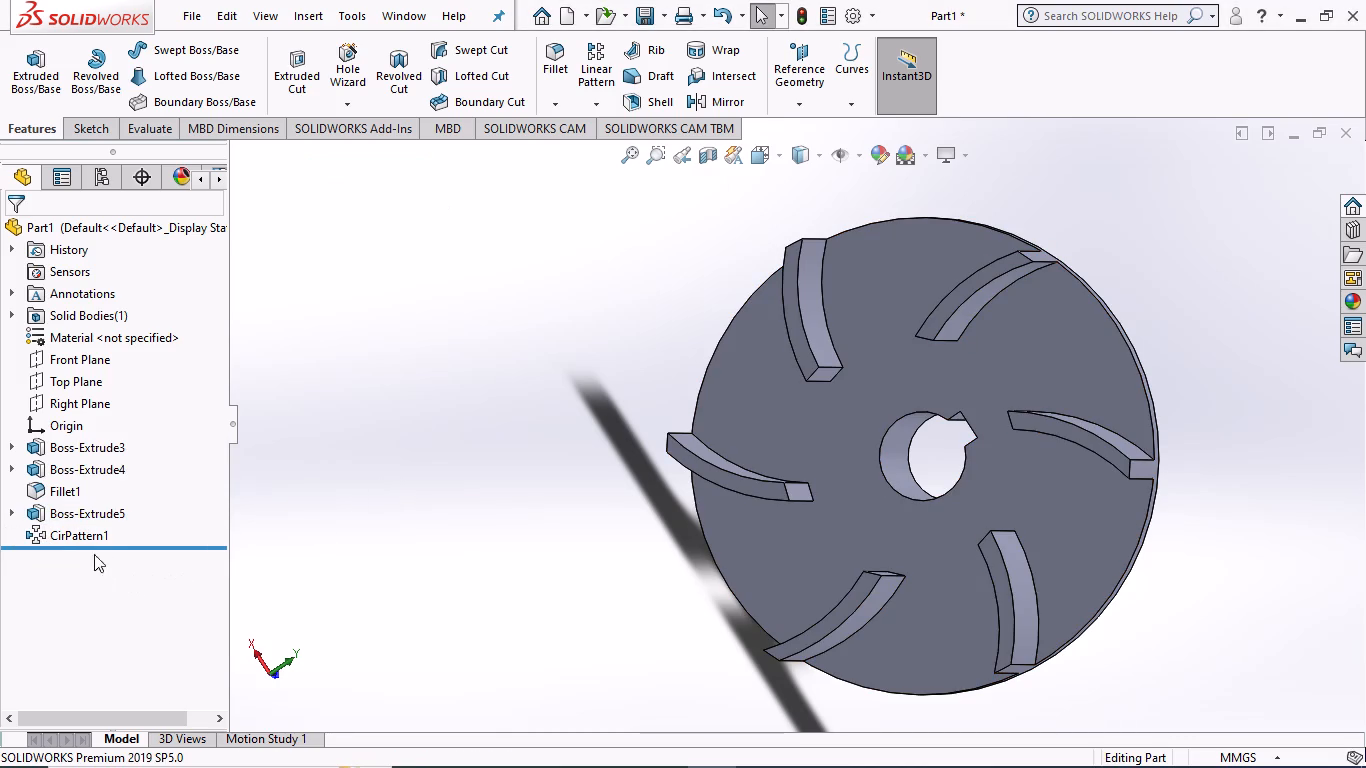
{"action": "right_click", "coordinate": [83, 534]}
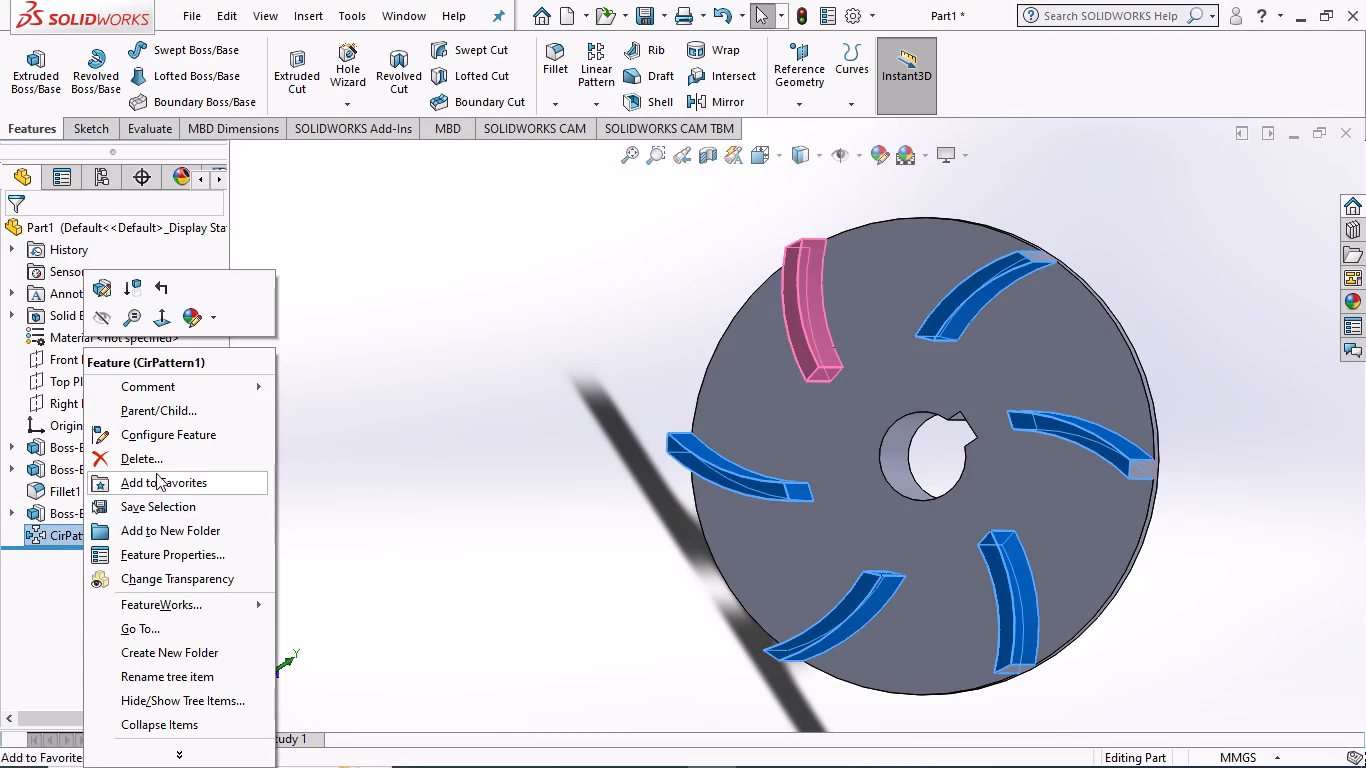
{"action": "left_click", "coordinate": [140, 458]}
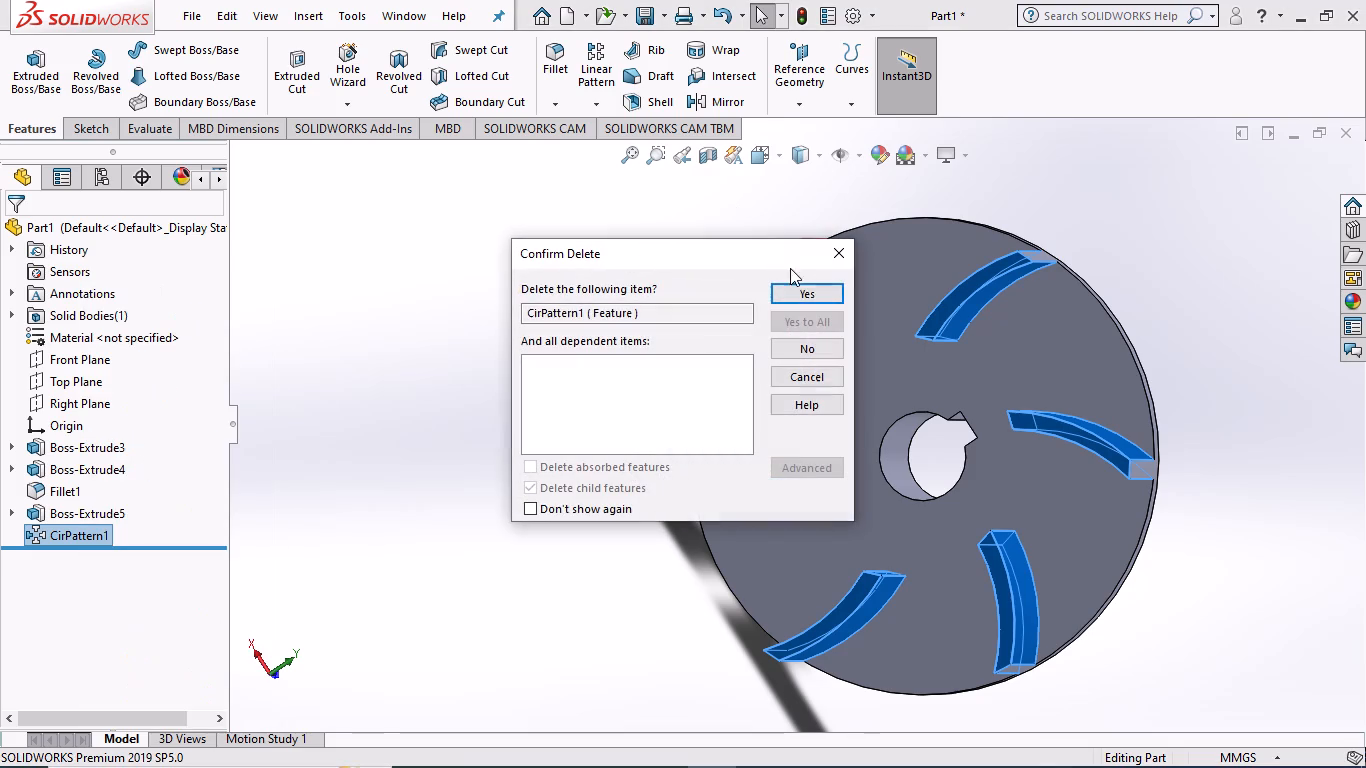
{"action": "left_click", "coordinate": [804, 288]}
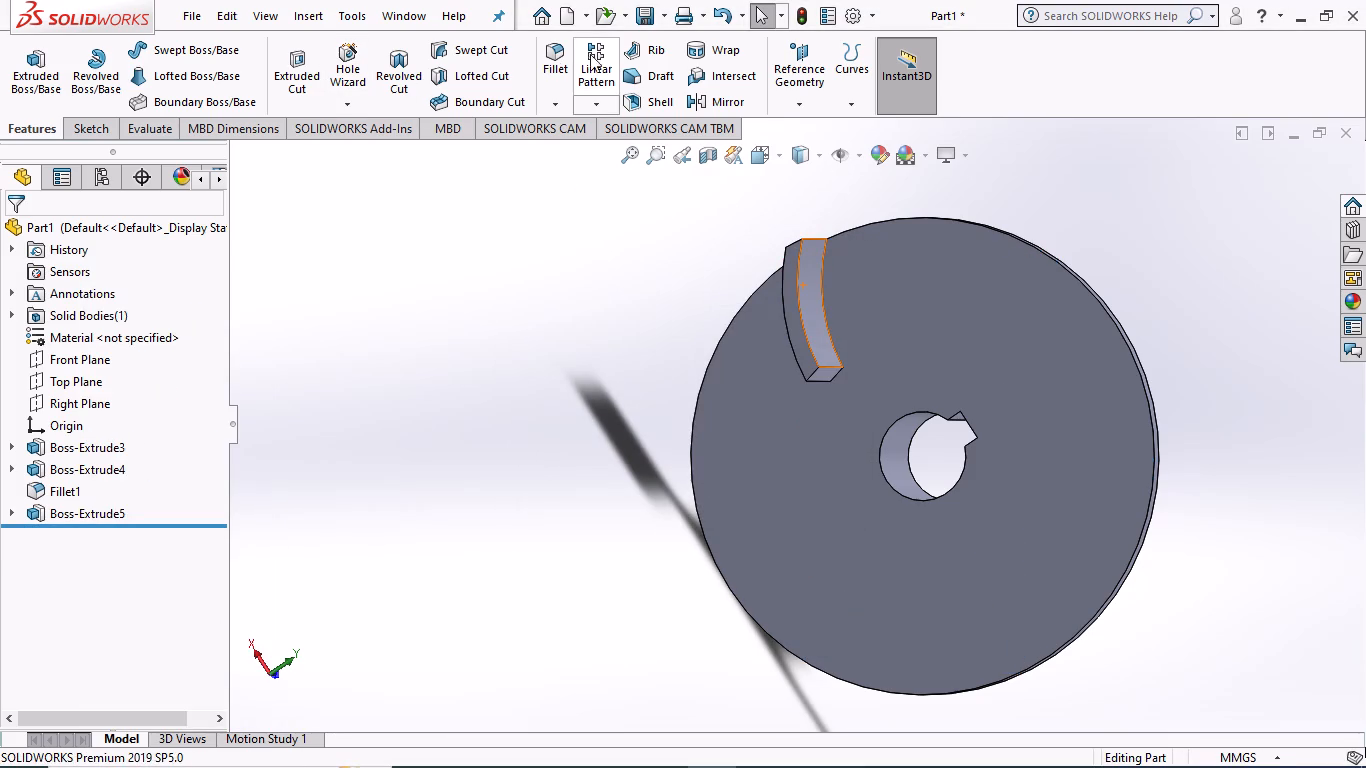
Fillet the edge where the single blade's inner end meets the disc face with a 3 mm symmetric radius.
{"action": "left_click", "coordinate": [553, 57]}
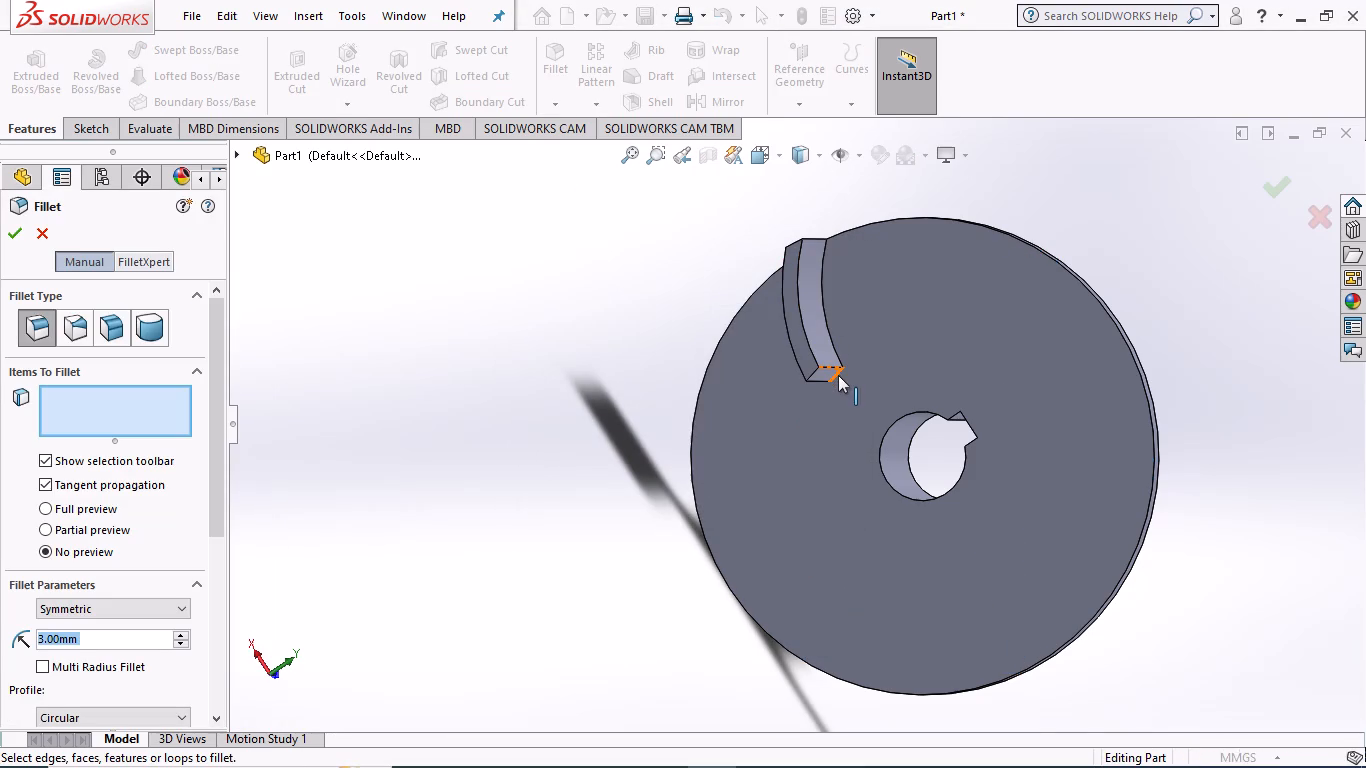
{"action": "left_click", "coordinate": [838, 375]}
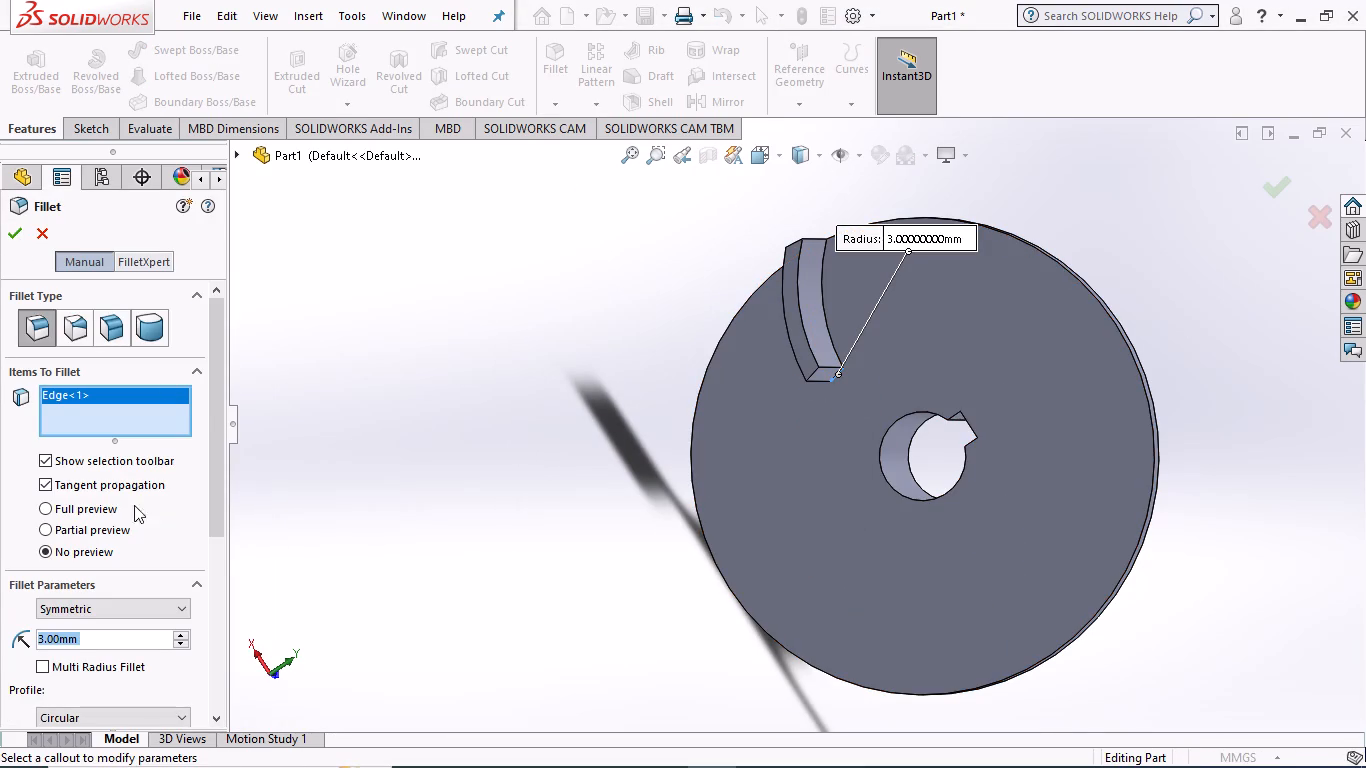
{"action": "left_click", "coordinate": [6, 231]}
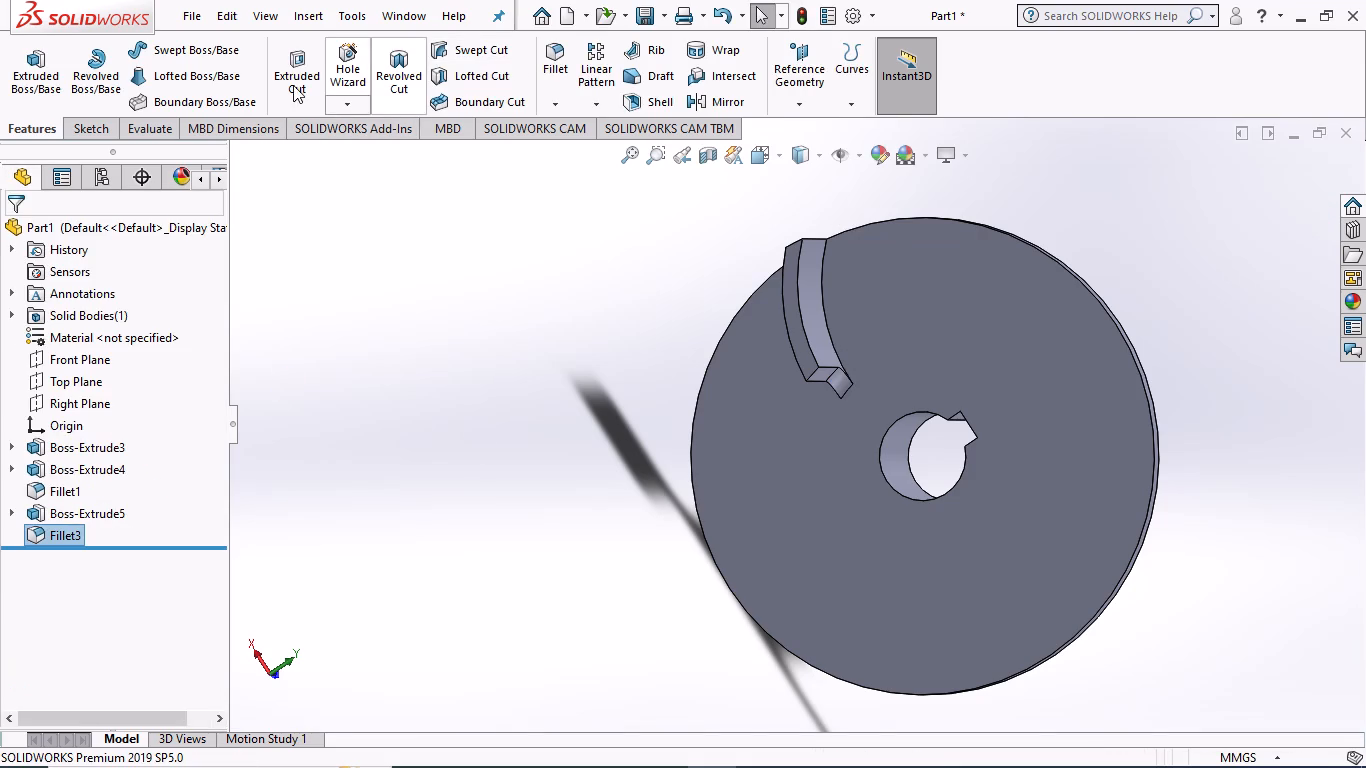
Circular-pattern the blade Boss-Extrude5 and its fillet Fillet3 around the disc's circular outer edge, six instances equally spaced over 360 degrees.
{"action": "left_click", "coordinate": [609, 107]}
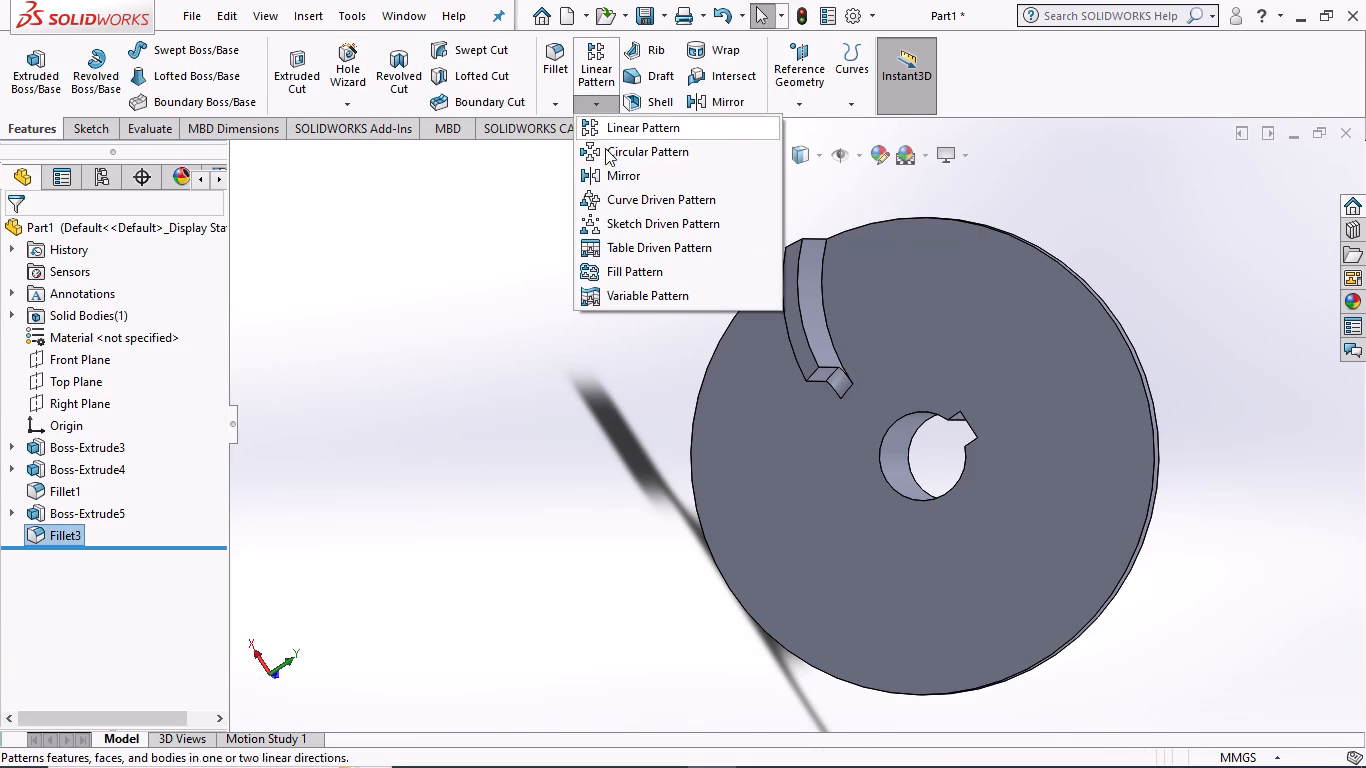
{"action": "left_click", "coordinate": [611, 150]}
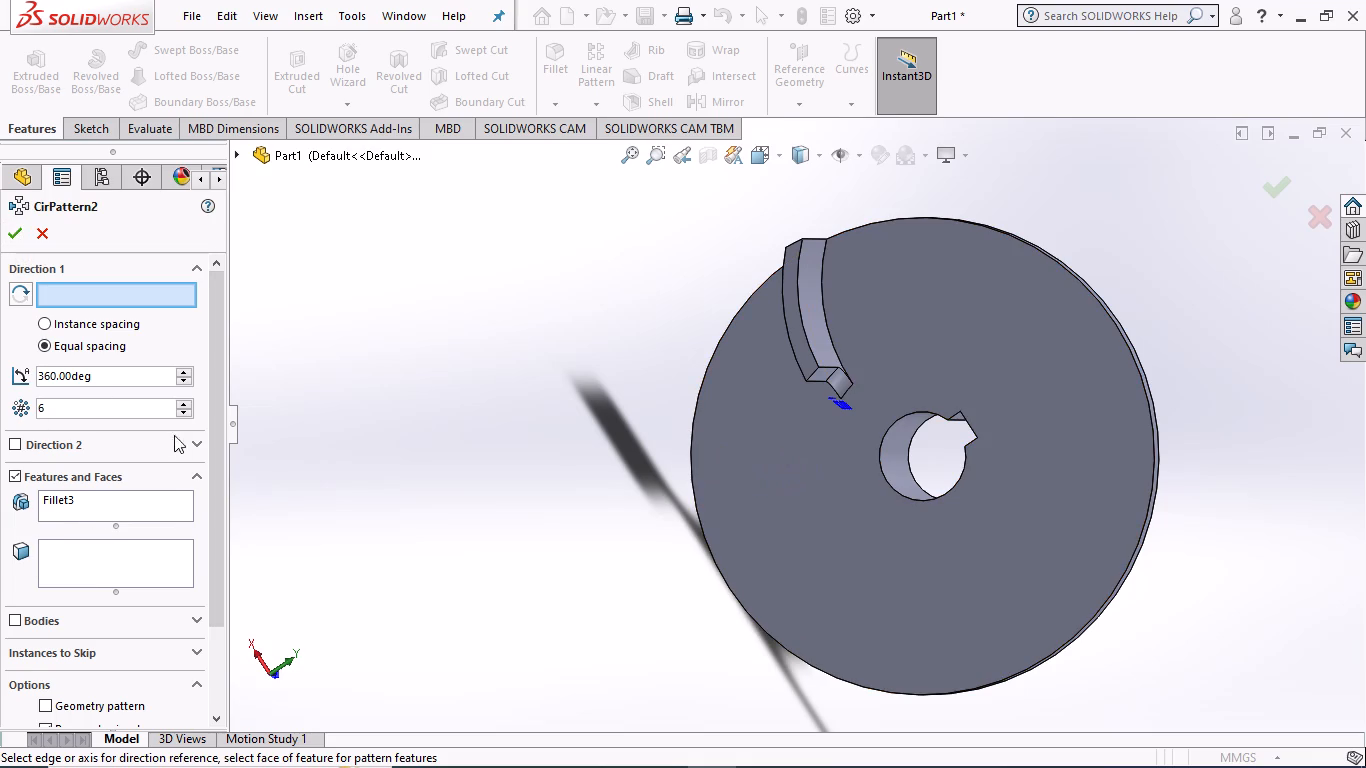
{"action": "left_click", "coordinate": [234, 150]}
{"action": "left_click", "coordinate": [337, 440]}
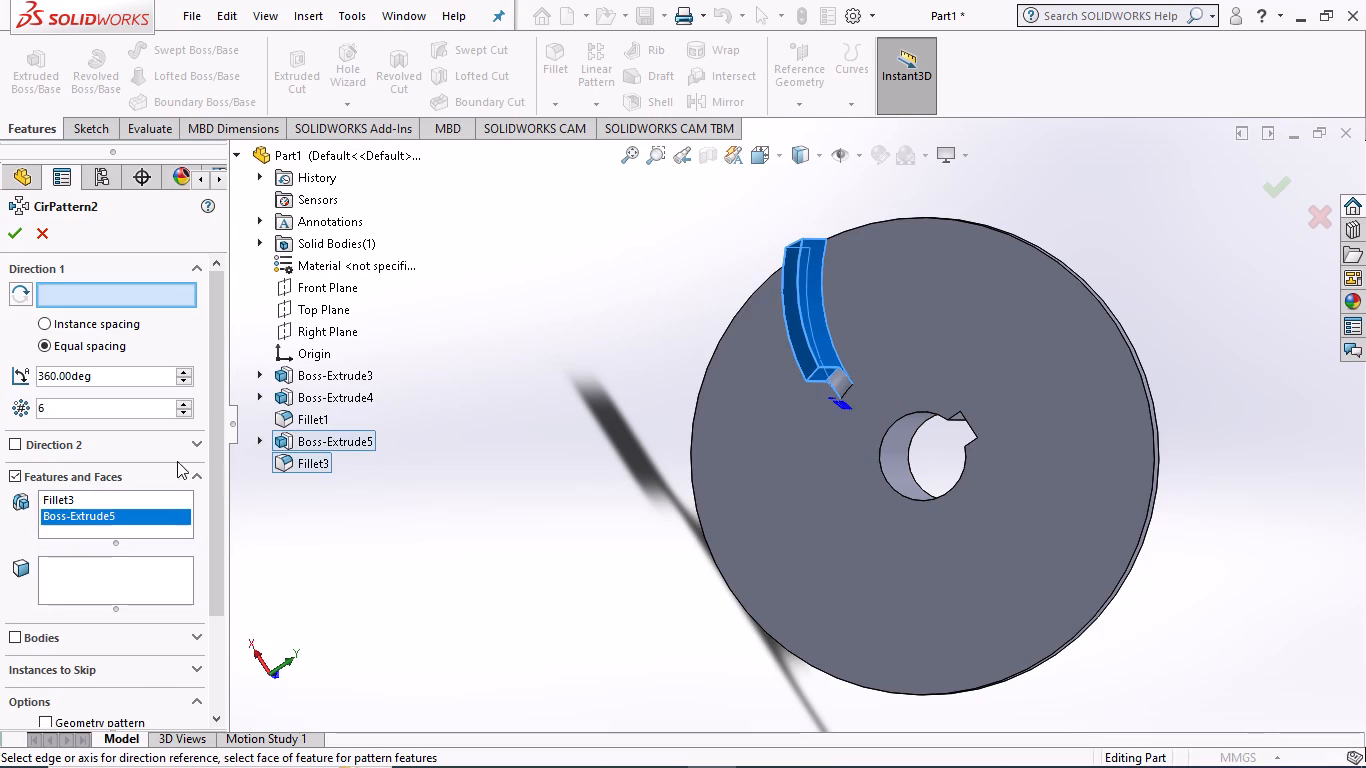
{"action": "left_click", "coordinate": [10, 235]}
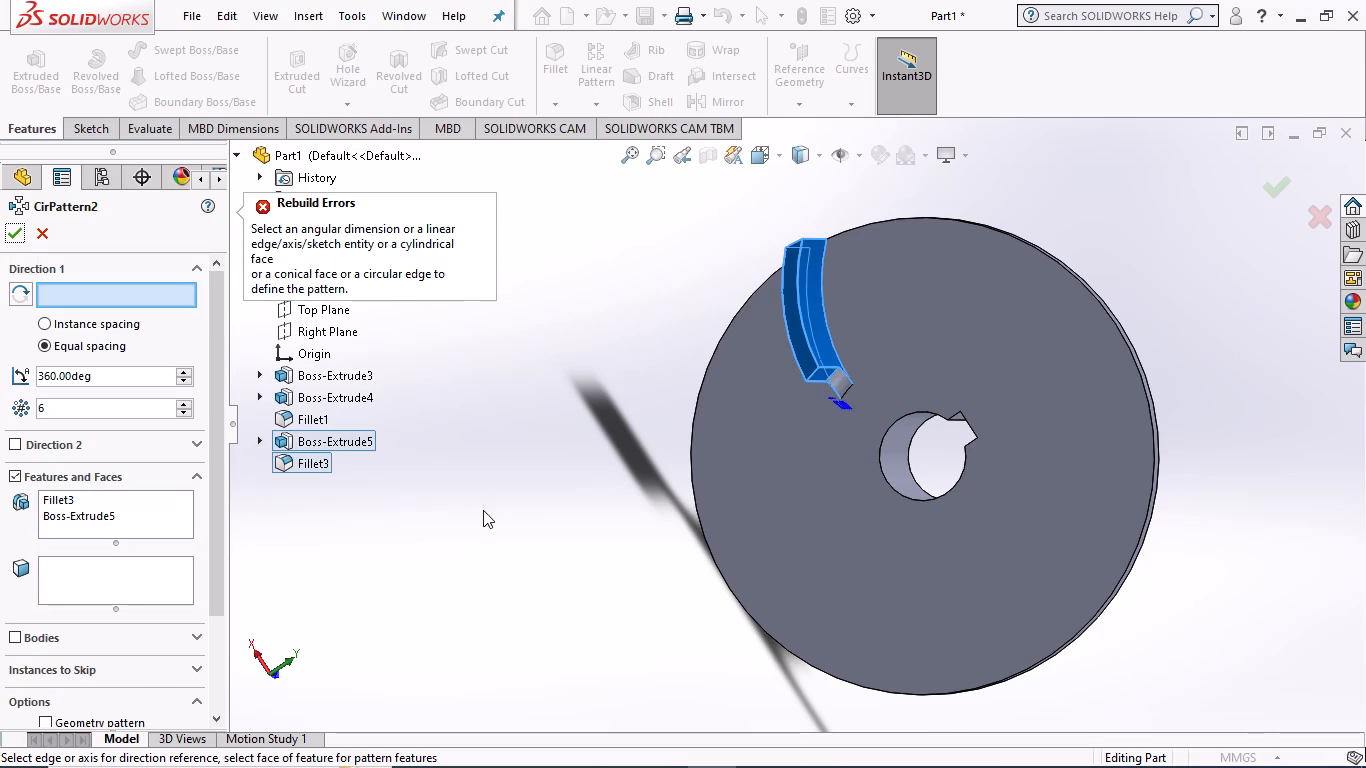
{"action": "left_click", "coordinate": [462, 425]}
{"action": "left_click", "coordinate": [305, 461]}
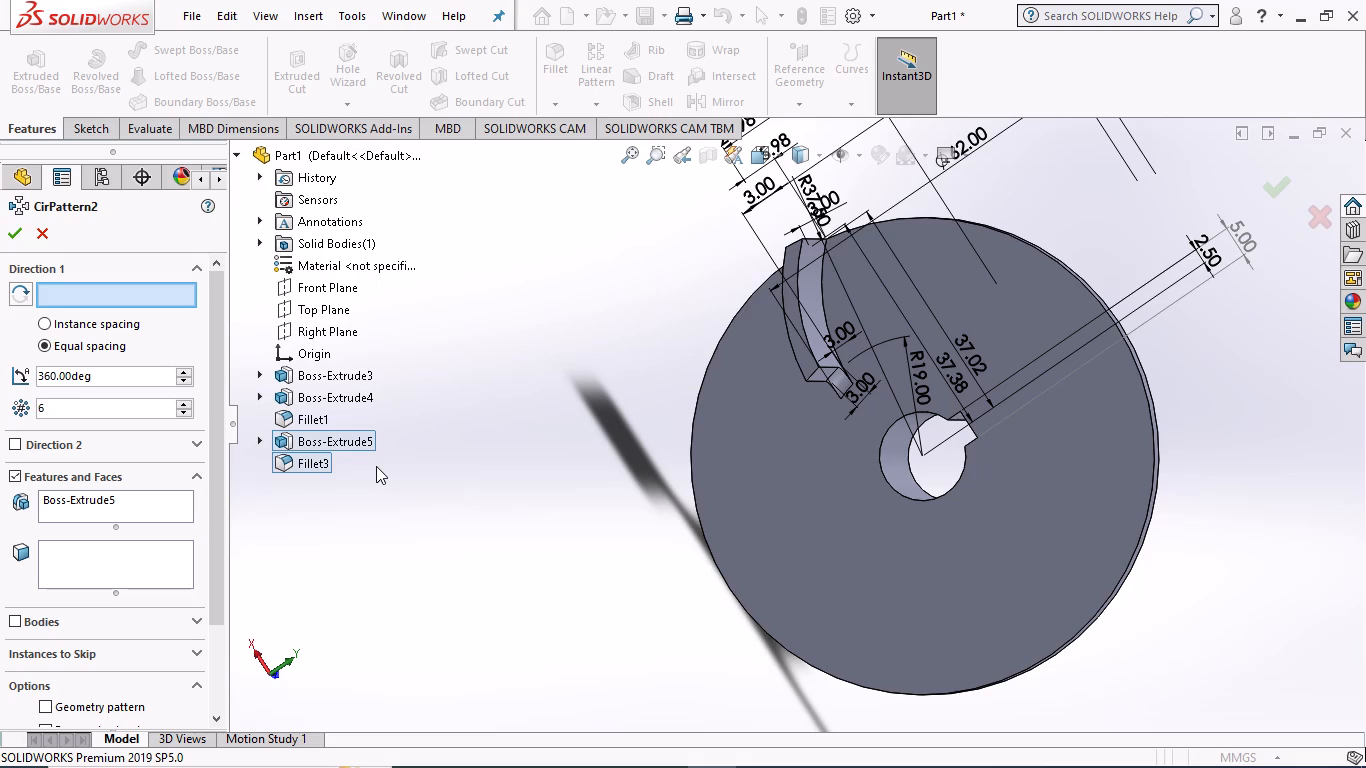
{"action": "left_click", "coordinate": [366, 506]}
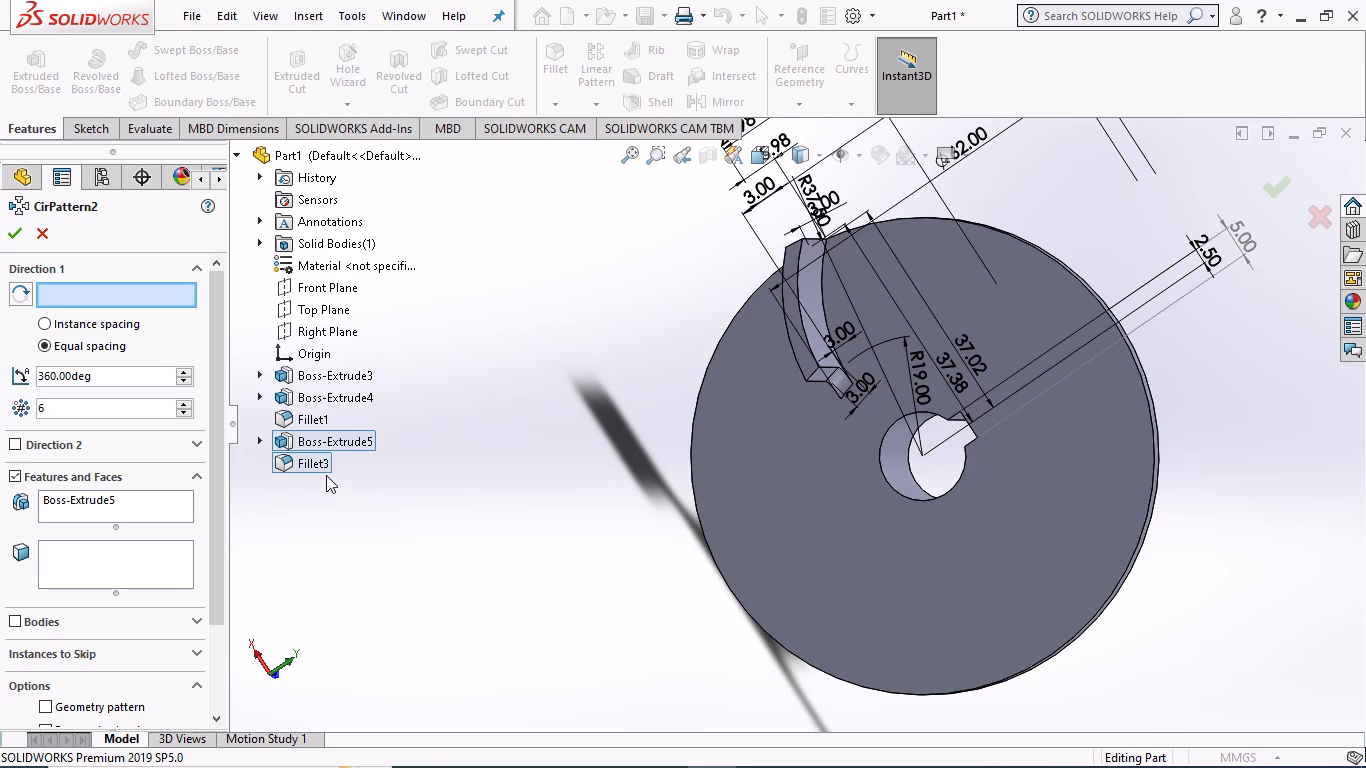
{"action": "left_click", "coordinate": [314, 466]}
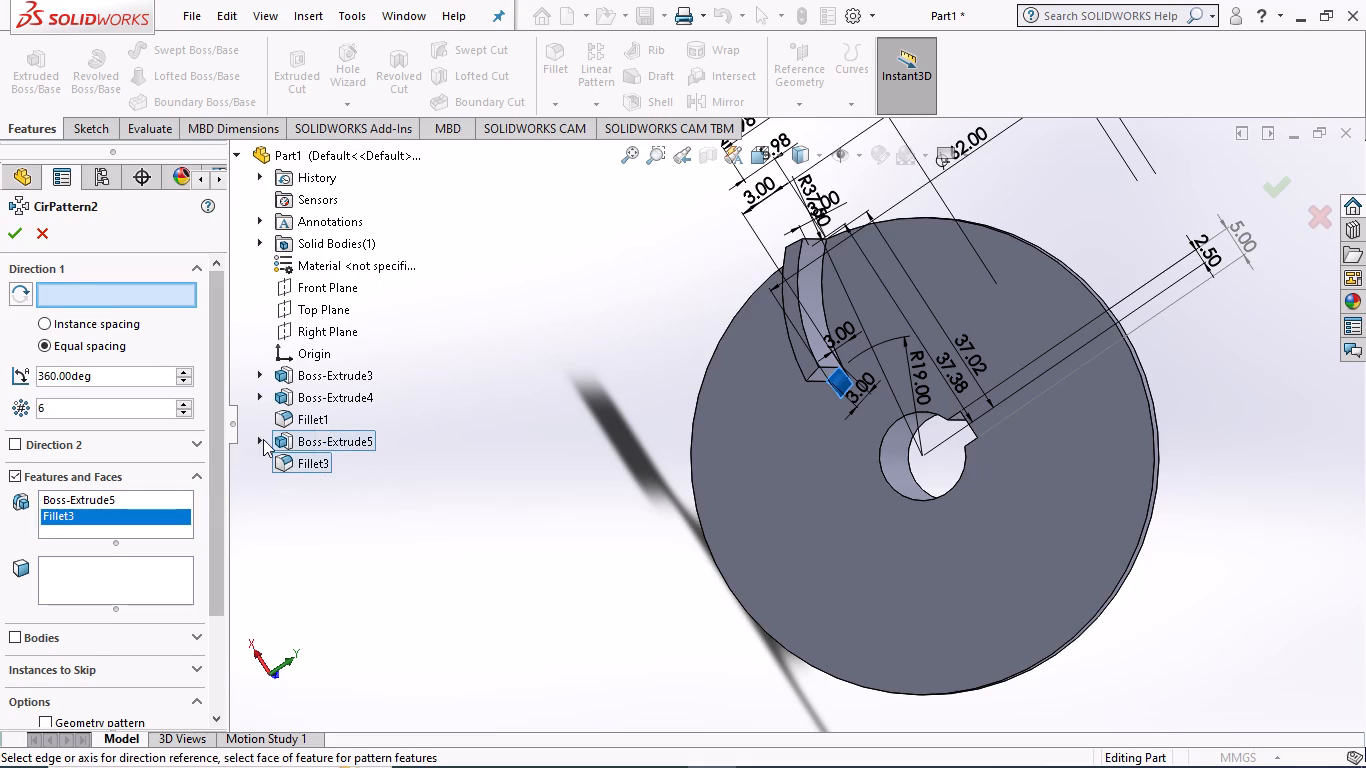
{"action": "left_click", "coordinate": [308, 460]}
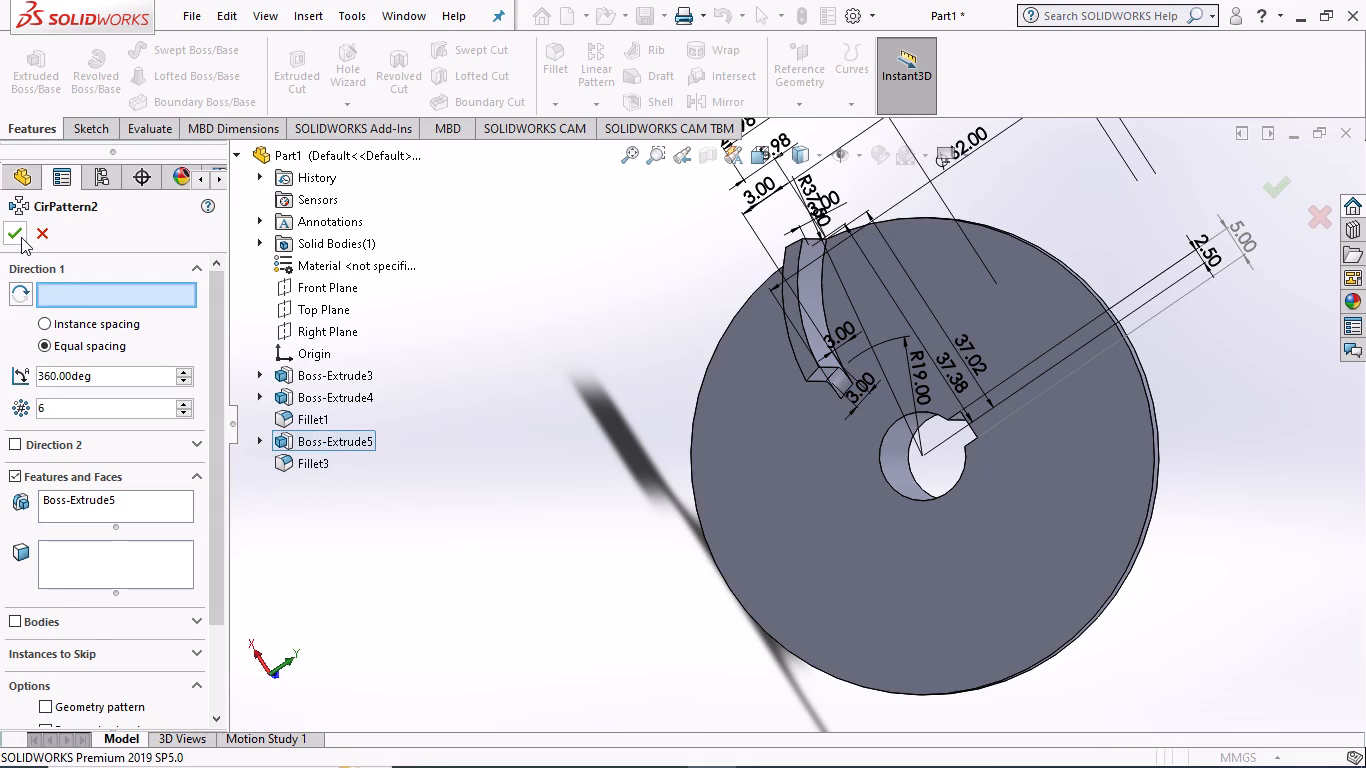
{"action": "left_click", "coordinate": [22, 235]}
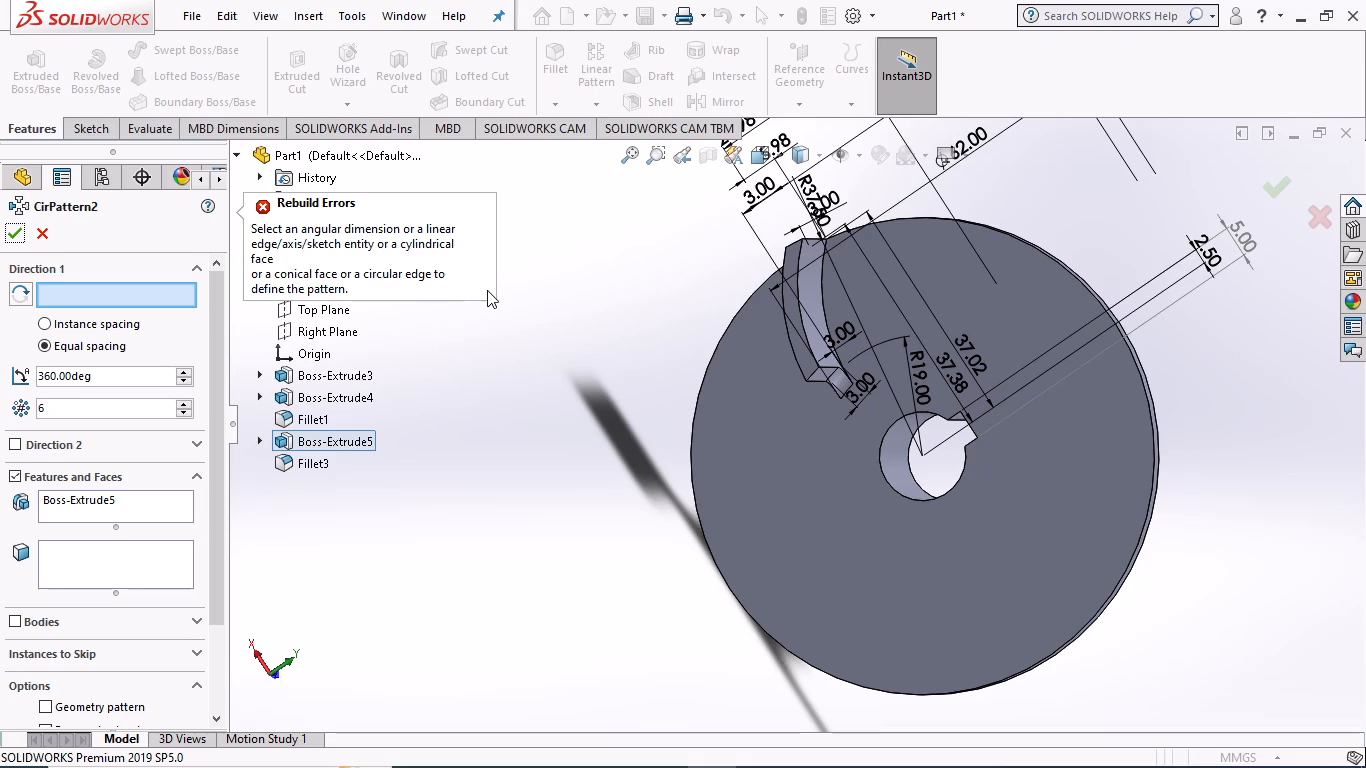
{"action": "left_click", "coordinate": [1150, 432]}
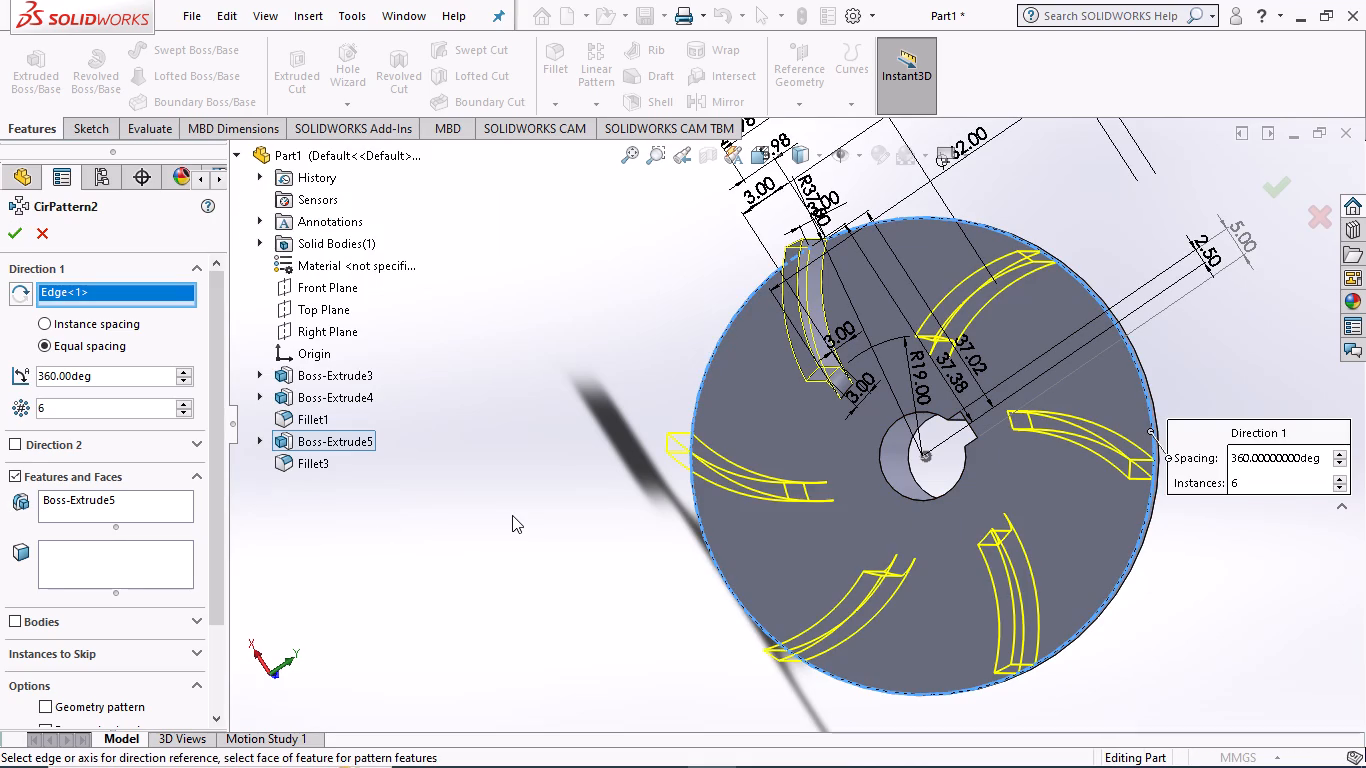
{"action": "left_click", "coordinate": [301, 455]}
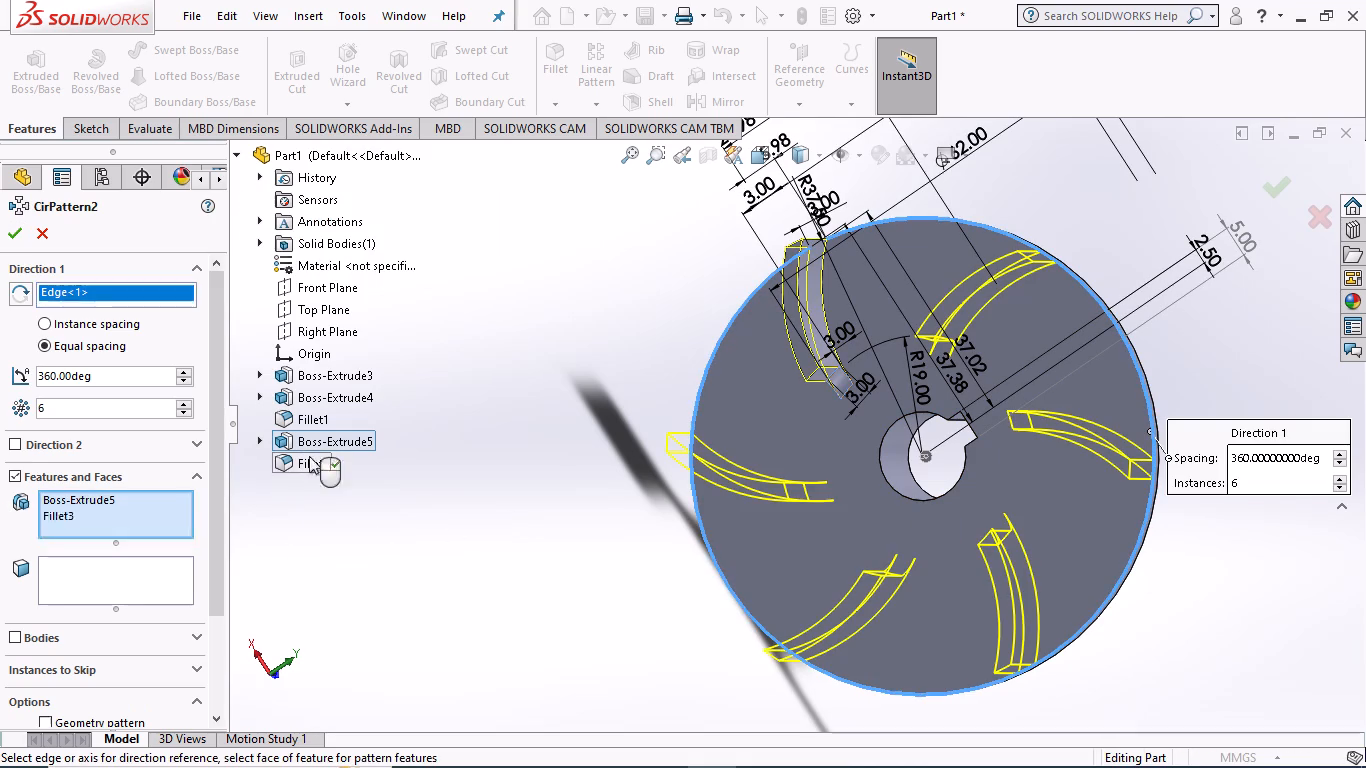
{"action": "left_click", "coordinate": [15, 230]}
Examine the six patterned blades, their inner-end fillets, the keyed bore and the rear hub of the impeller from all sides.
{"action": "middle_click_drag", "start_coordinate": [451, 369], "coordinate": [346, 425]}
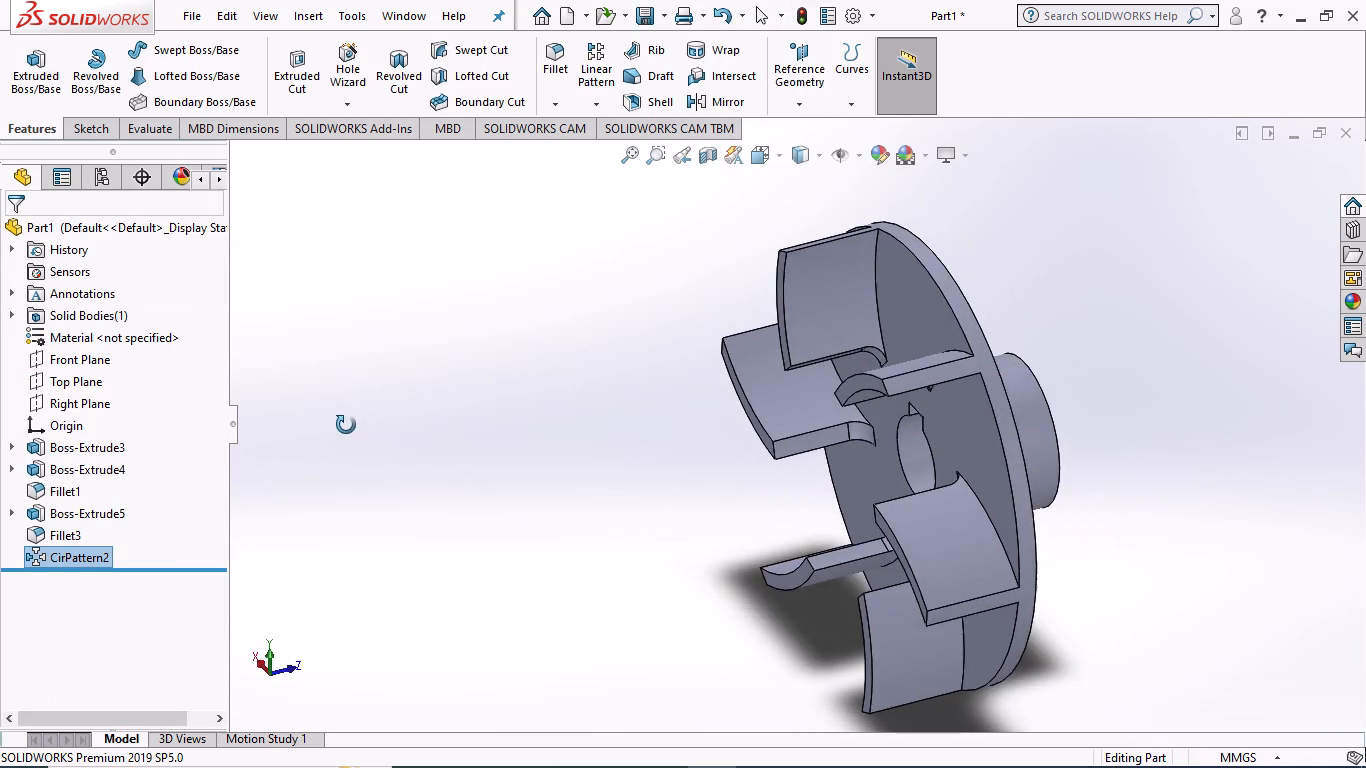
{"action": "middle_click_drag", "start_coordinate": [346, 425], "coordinate": [396, 517]}
{"action": "middle_click_drag", "start_coordinate": [473, 410], "coordinate": [414, 431]}
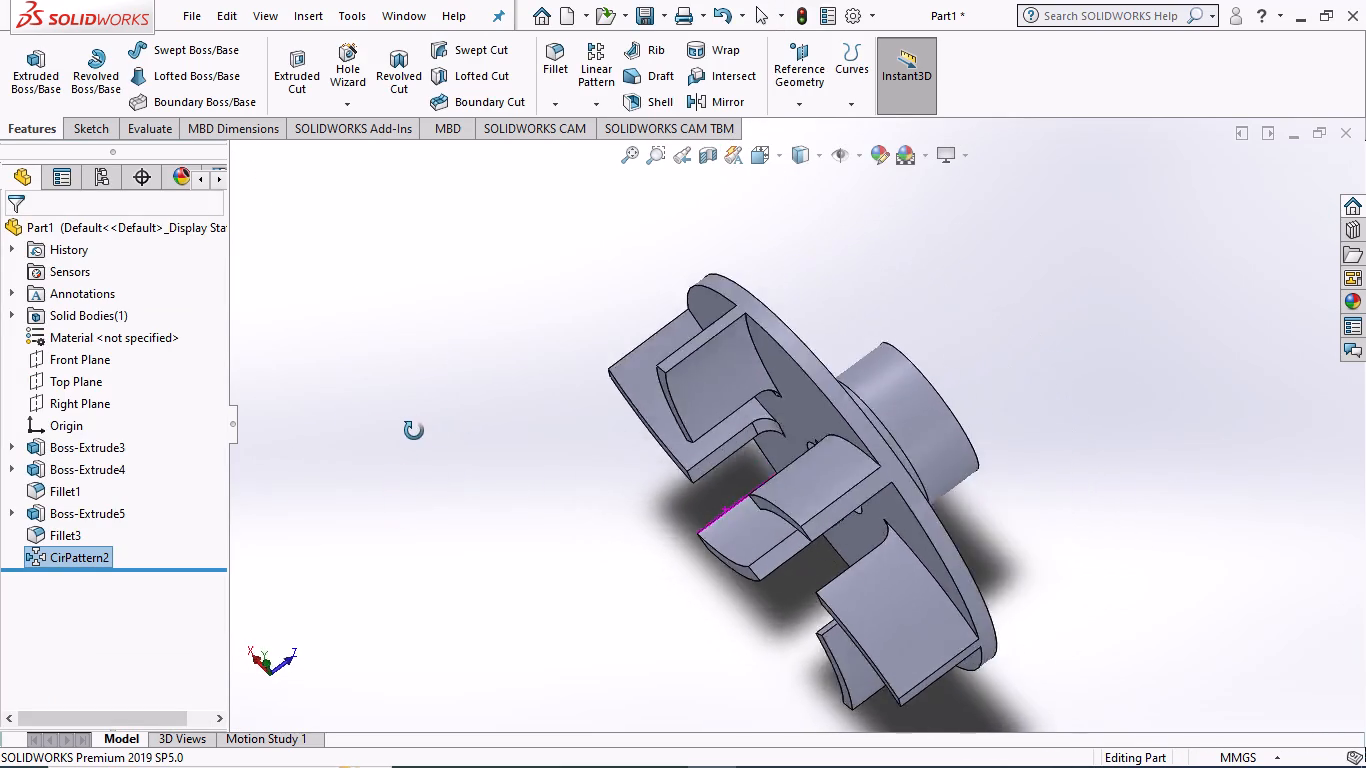
{"action": "middle_click_drag", "start_coordinate": [414, 431], "coordinate": [588, 380]}
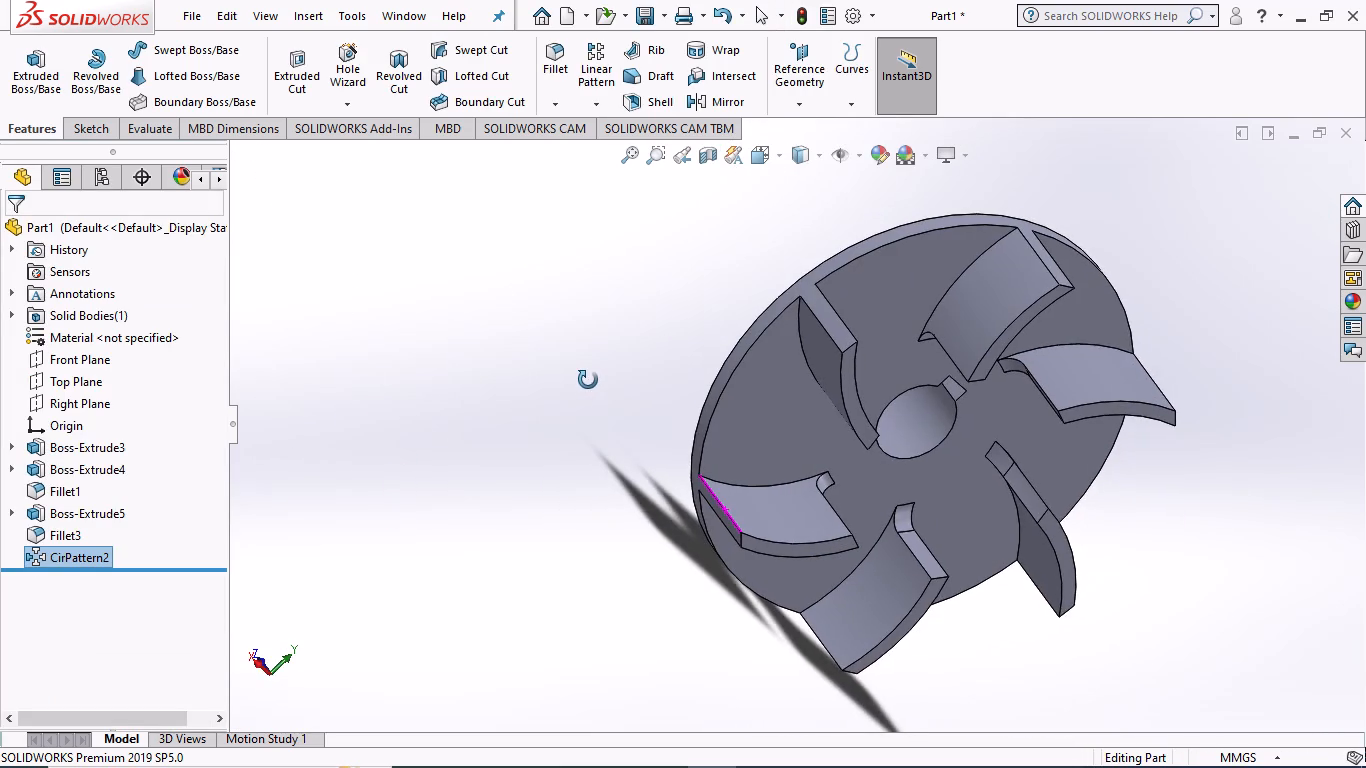
{"action": "middle_click_drag", "start_coordinate": [588, 380], "coordinate": [656, 360]}
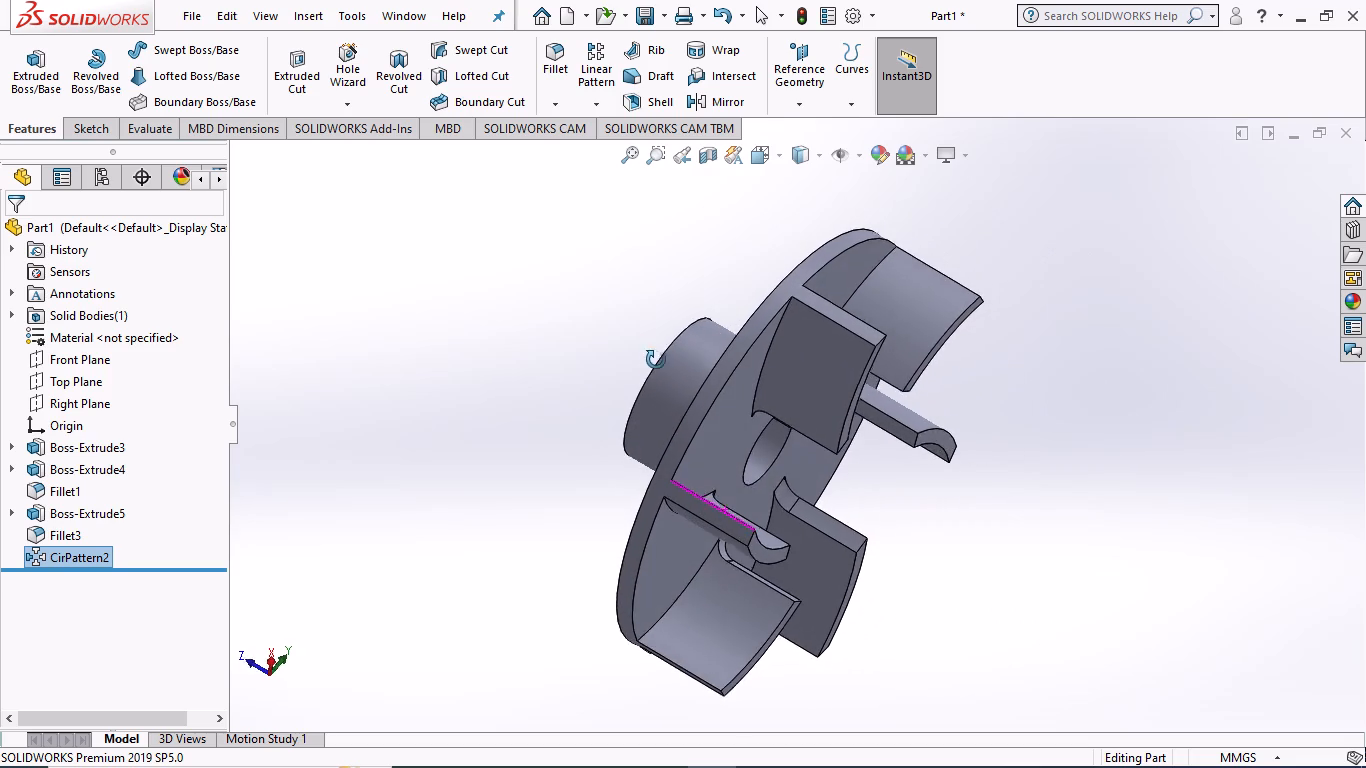
{"action": "middle_click_drag", "start_coordinate": [656, 360], "coordinate": [656, 415]}
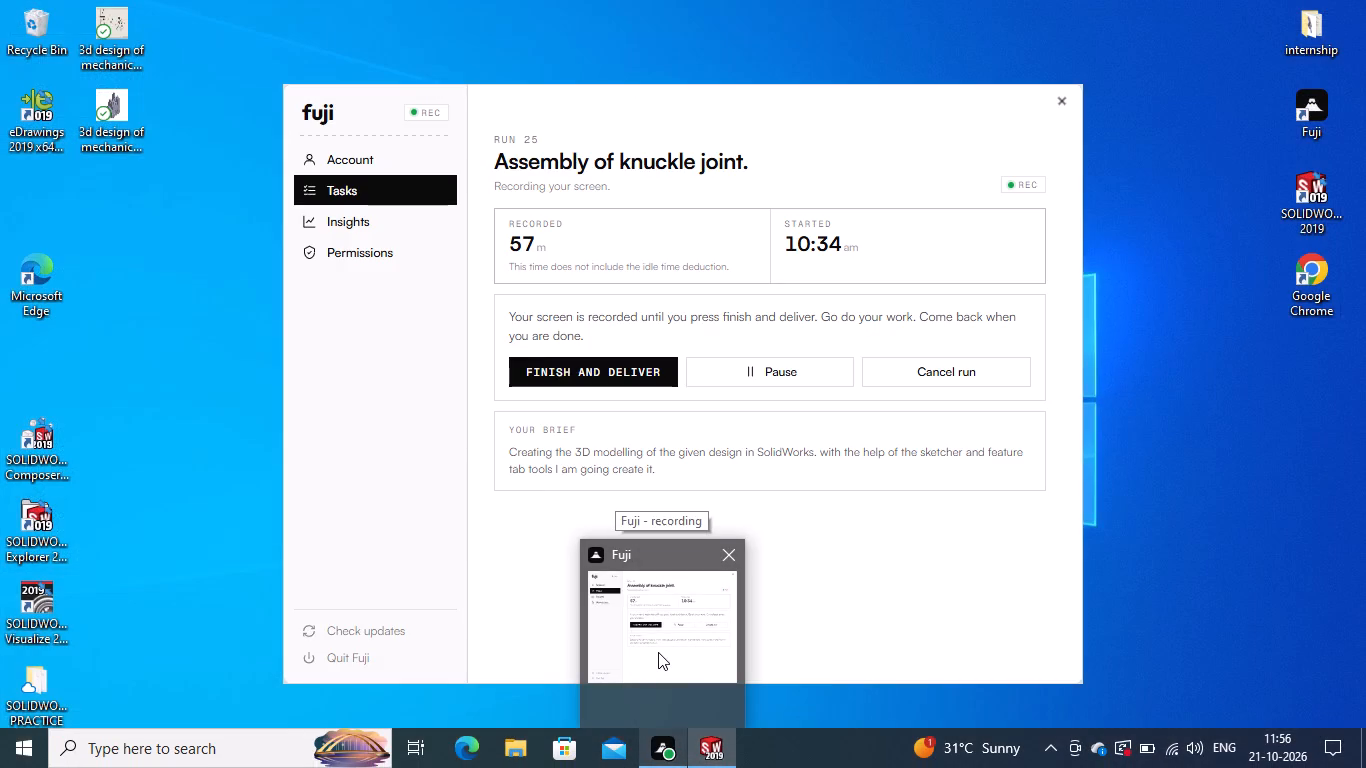
{"action": "scroll", "coordinate": [899, 657], "scroll_direction": "down", "scroll_amount": 2}
{"action": "scroll", "coordinate": [889, 661], "scroll_direction": "up", "scroll_amount": 5}
{"action": "middle_click_drag", "start_coordinate": [588, 533], "coordinate": [940, 497]}
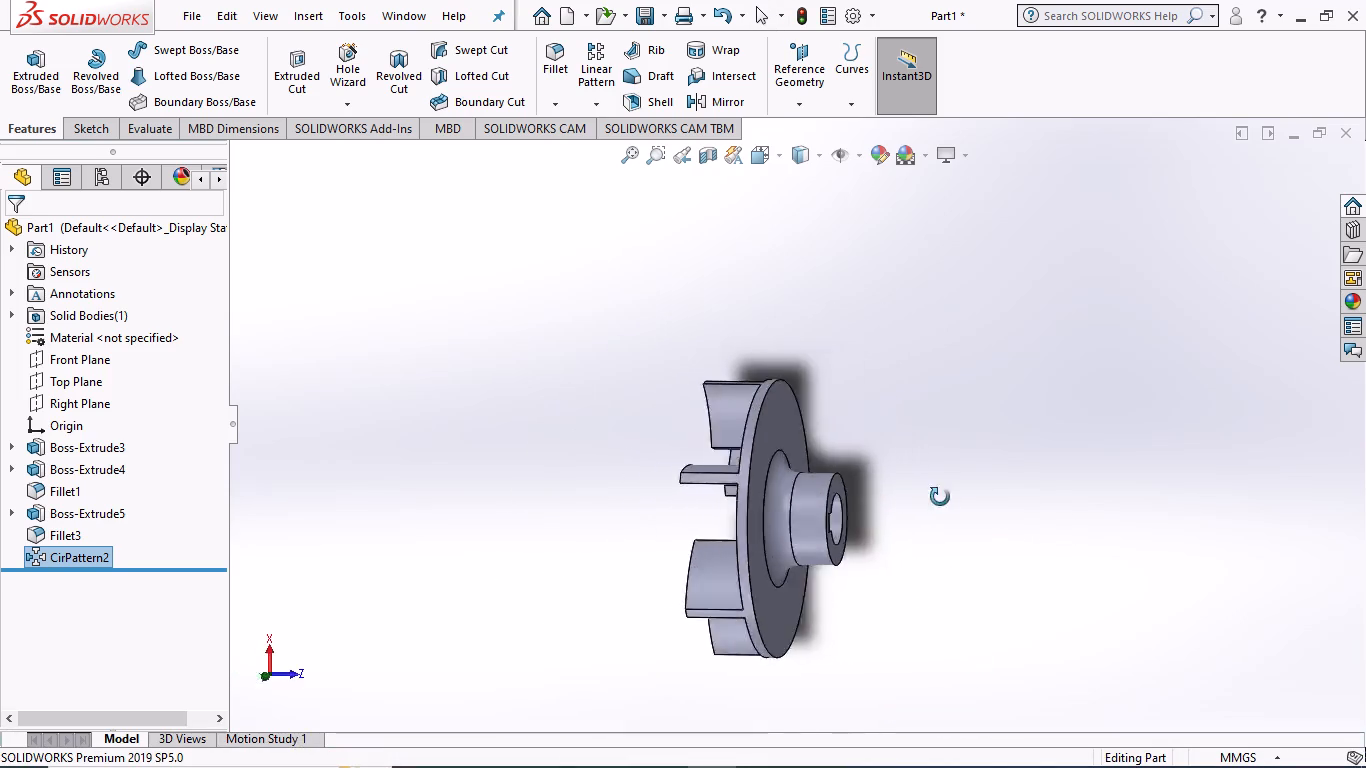
{"action": "middle_click_drag", "start_coordinate": [940, 497], "coordinate": [1025, 497]}
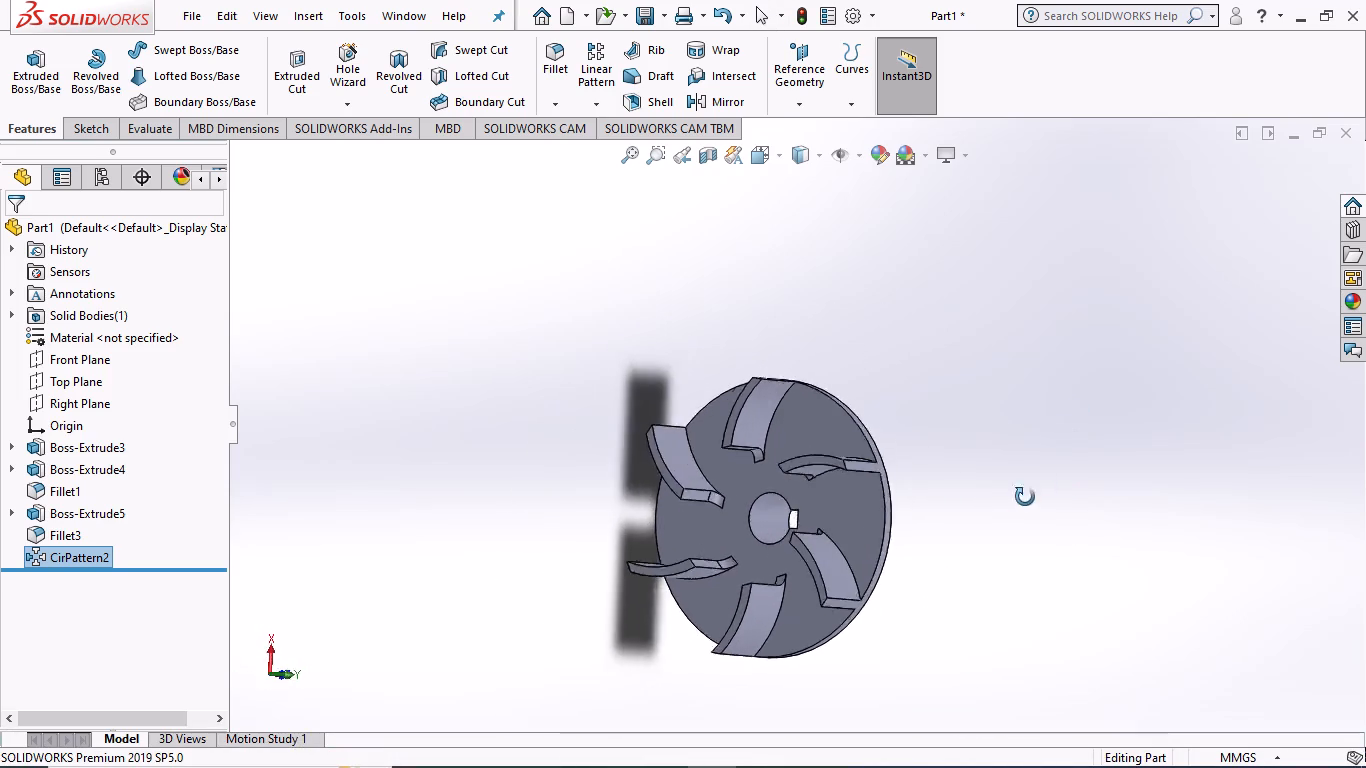
{"action": "middle_click_drag", "start_coordinate": [1025, 497], "coordinate": [1039, 423]}
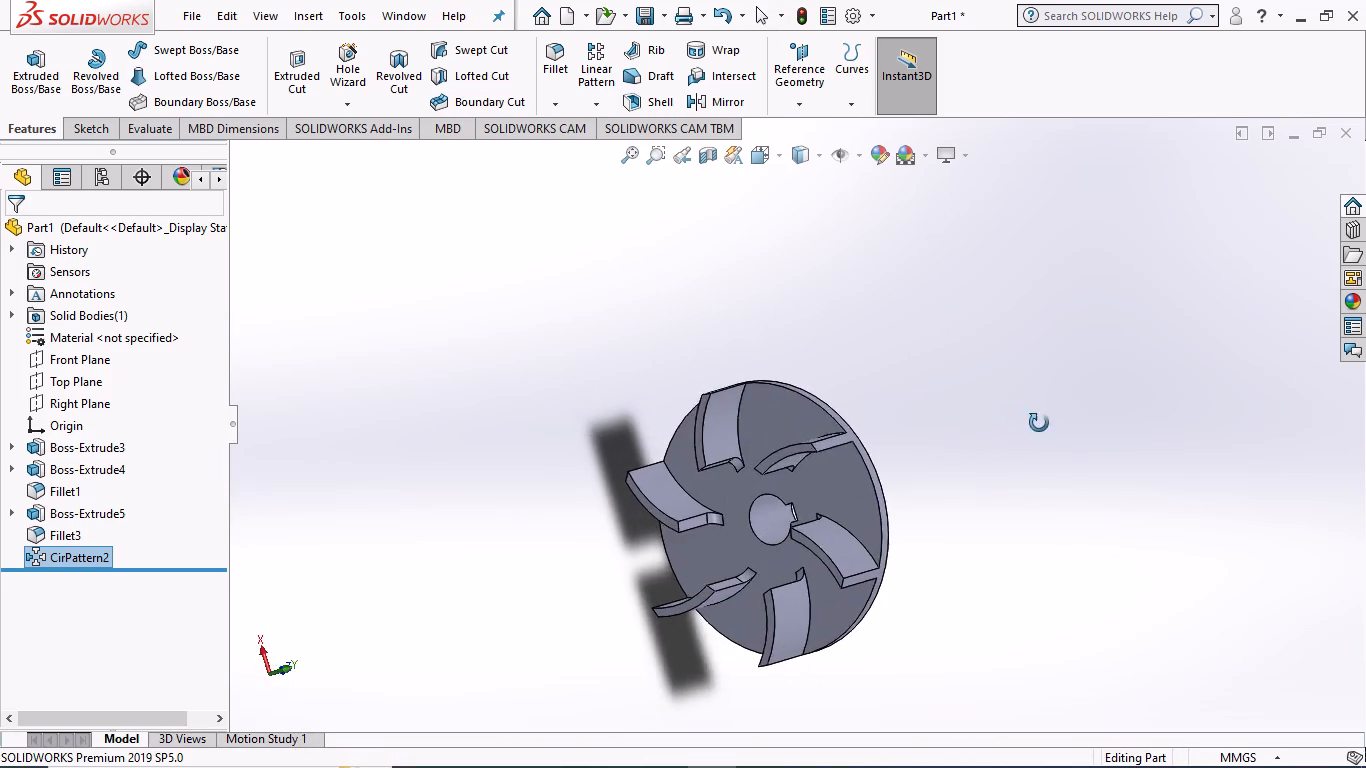
{"action": "middle_click_drag", "start_coordinate": [1039, 423], "coordinate": [997, 504]}
{"action": "middle_click_drag", "start_coordinate": [1000, 464], "coordinate": [614, 603]}
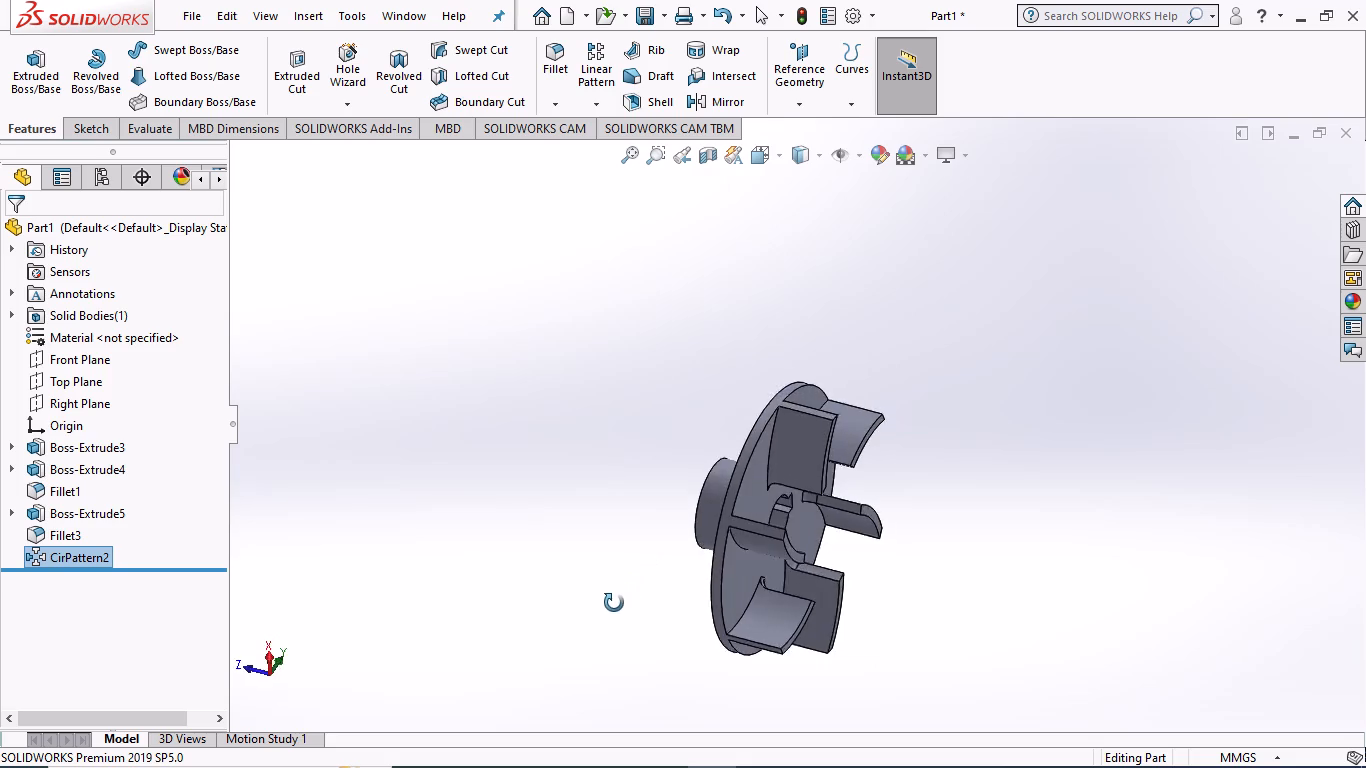
{"action": "middle_click_drag", "start_coordinate": [614, 603], "coordinate": [709, 491]}
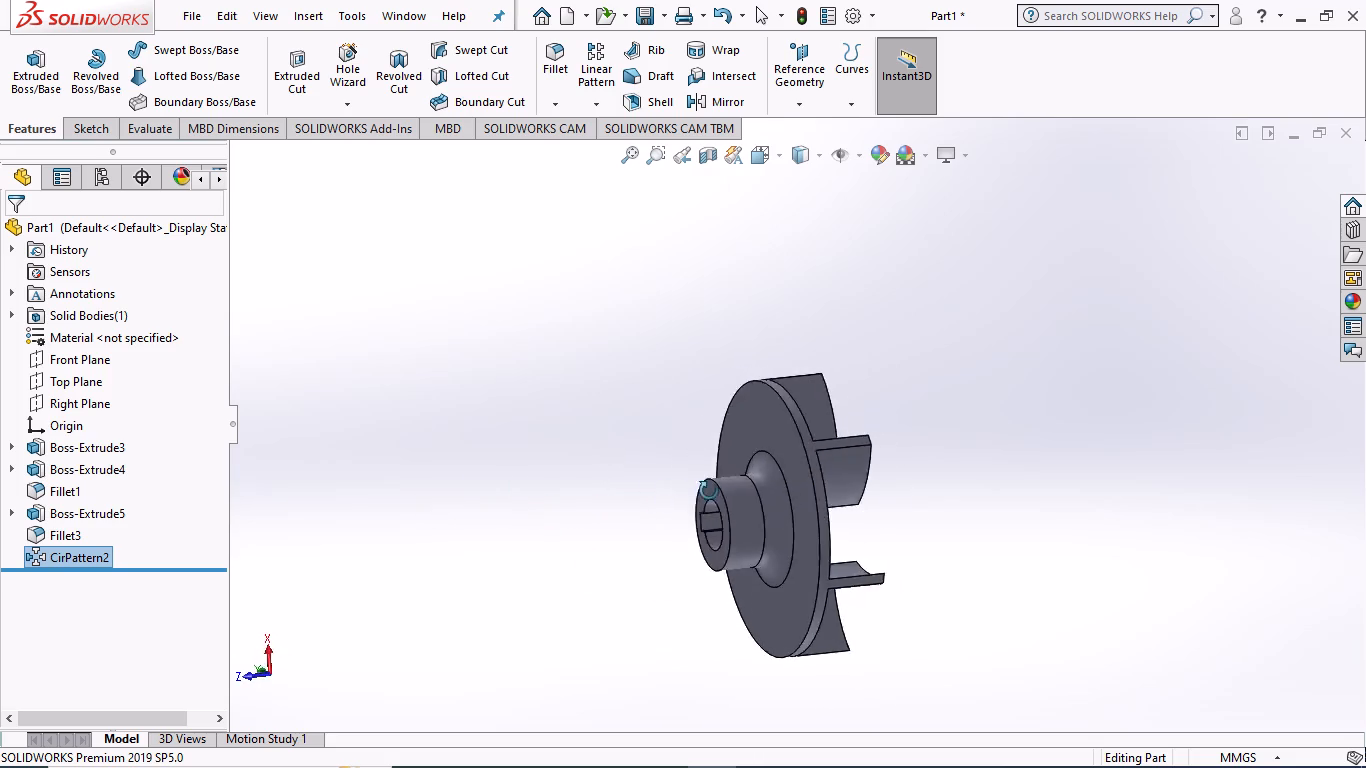
{"action": "middle_click_drag", "start_coordinate": [709, 491], "coordinate": [1076, 498]}
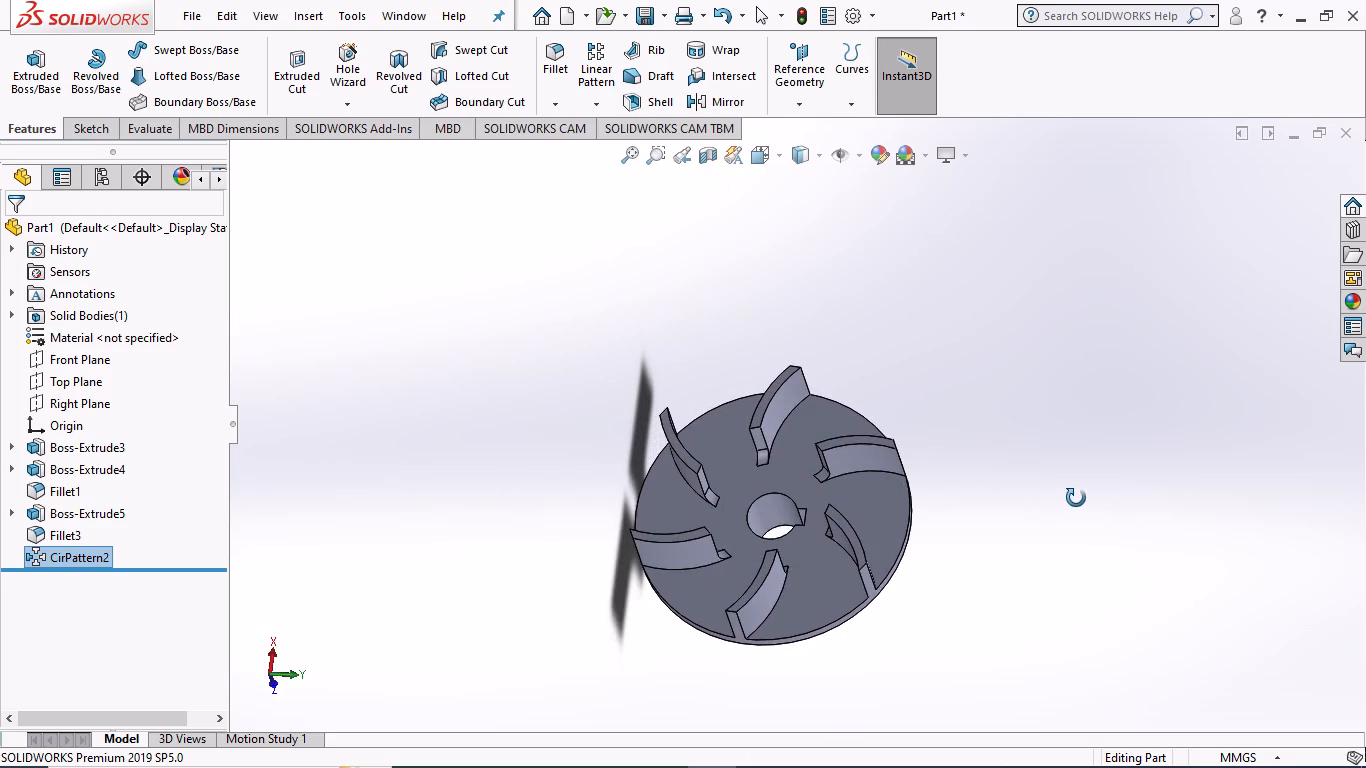
{"action": "middle_click_drag", "start_coordinate": [1076, 498], "coordinate": [1066, 519]}
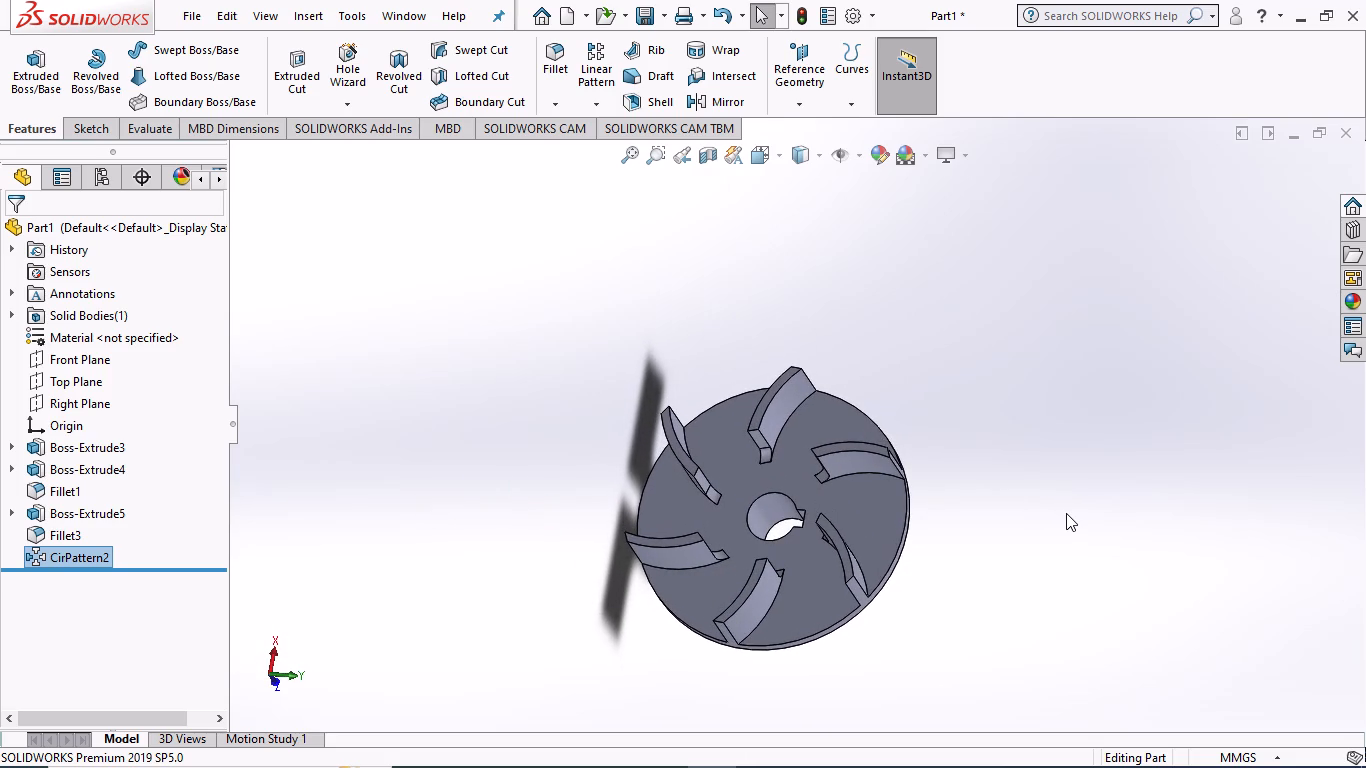
{"action": "scroll", "coordinate": [729, 545], "scroll_direction": "down", "scroll_amount": 3}
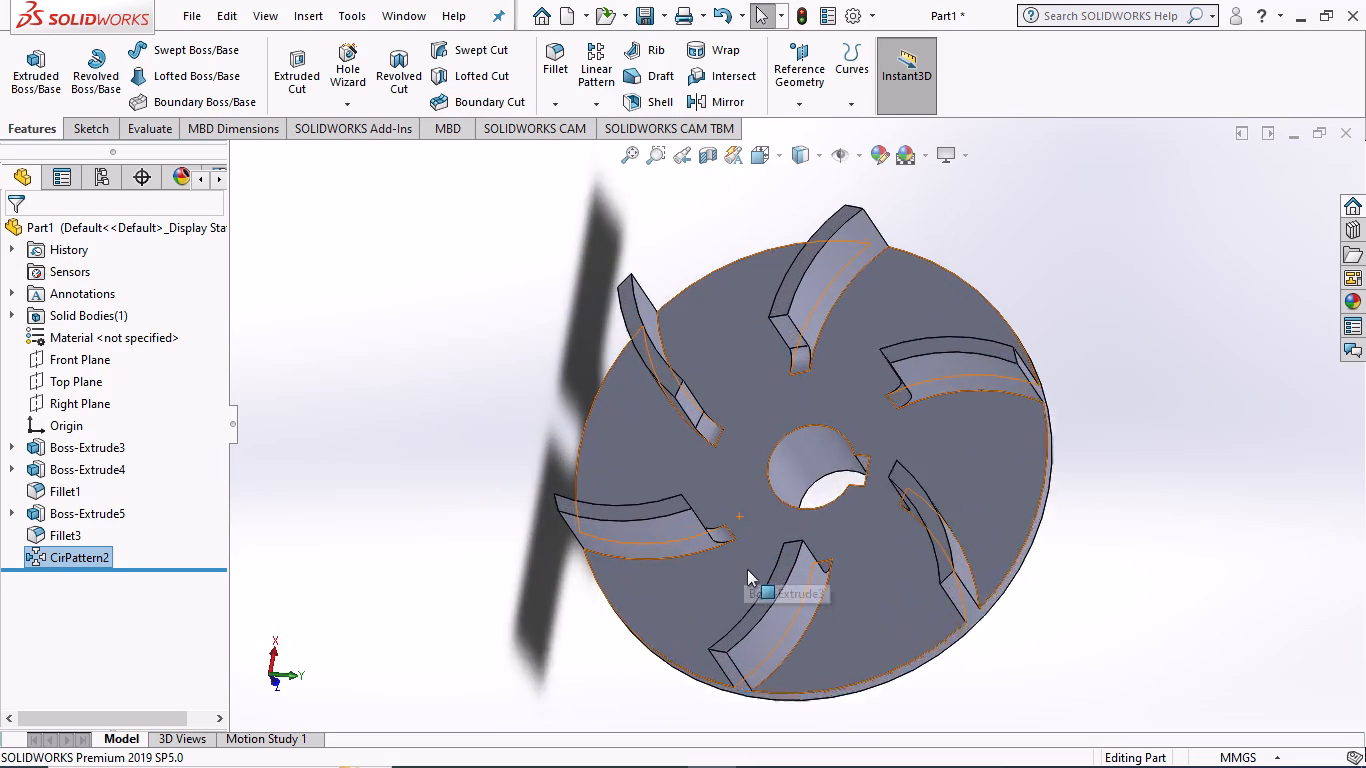
{"action": "scroll", "coordinate": [747, 569], "scroll_direction": "down", "scroll_amount": 2}
{"action": "scroll", "coordinate": [753, 561], "scroll_direction": "up", "scroll_amount": 5}
{"action": "scroll", "coordinate": [815, 320], "scroll_direction": "down", "scroll_amount": 3}
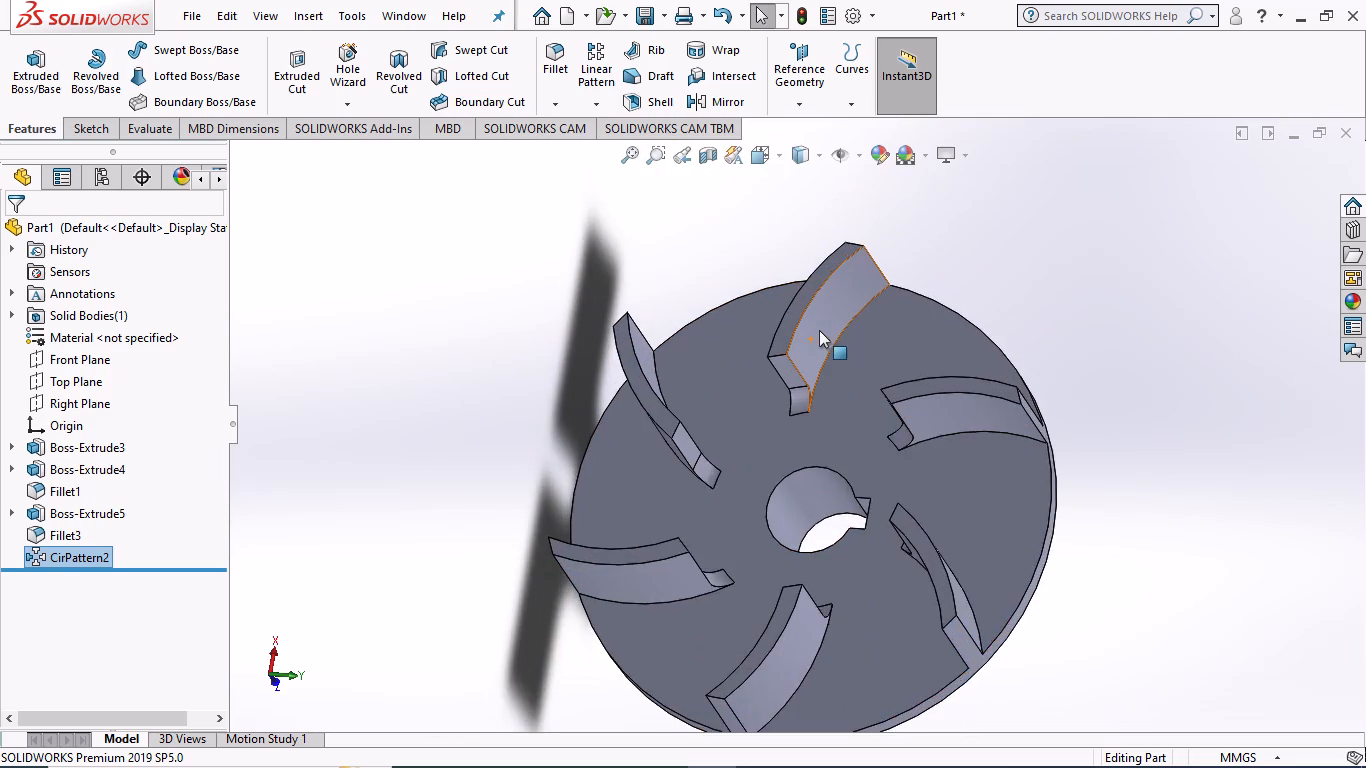
{"action": "scroll", "coordinate": [817, 347], "scroll_direction": "up", "scroll_amount": 3}
{"action": "middle_click_drag", "start_coordinate": [577, 394], "coordinate": [1054, 418]}
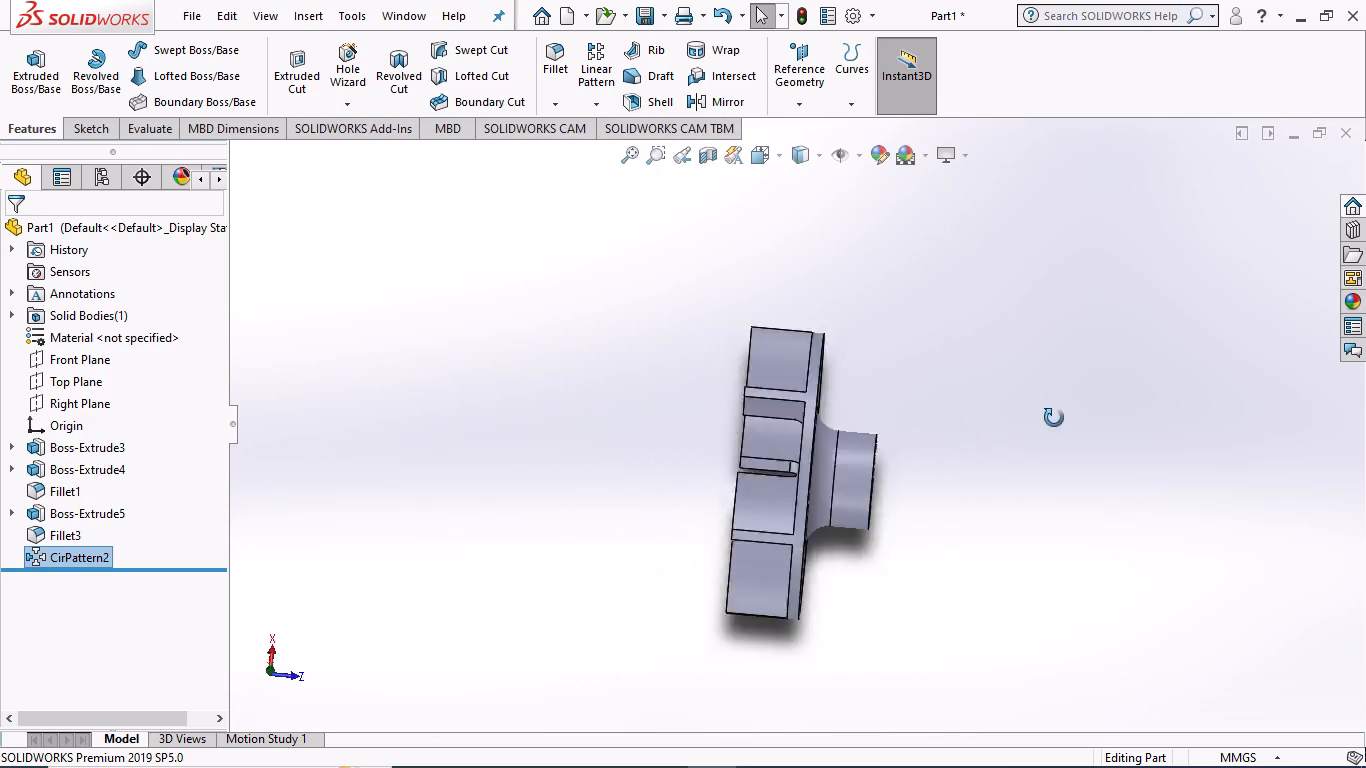
{"action": "middle_click_drag", "start_coordinate": [1054, 418], "coordinate": [1164, 408]}
{"action": "middle_click_drag", "start_coordinate": [649, 349], "coordinate": [812, 657]}
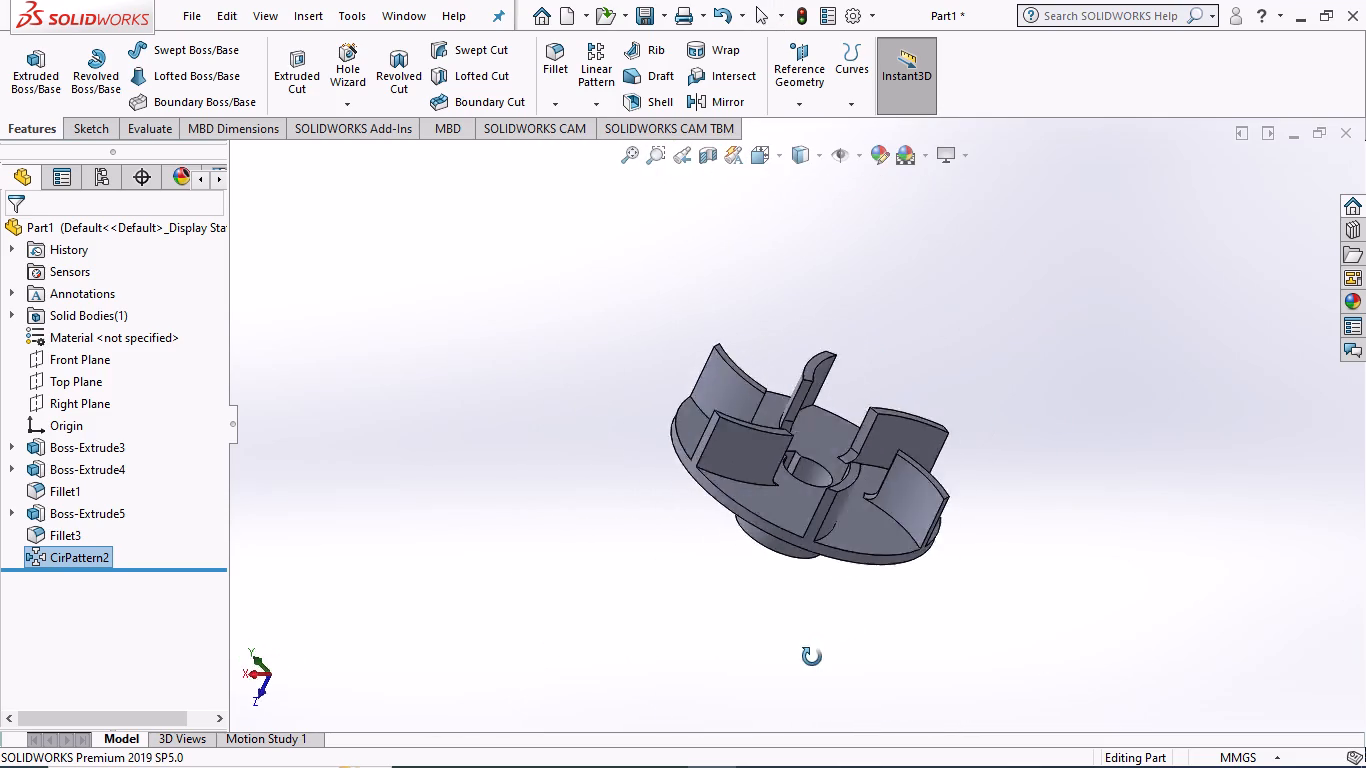
{"action": "middle_click_drag", "start_coordinate": [812, 657], "coordinate": [393, 547]}
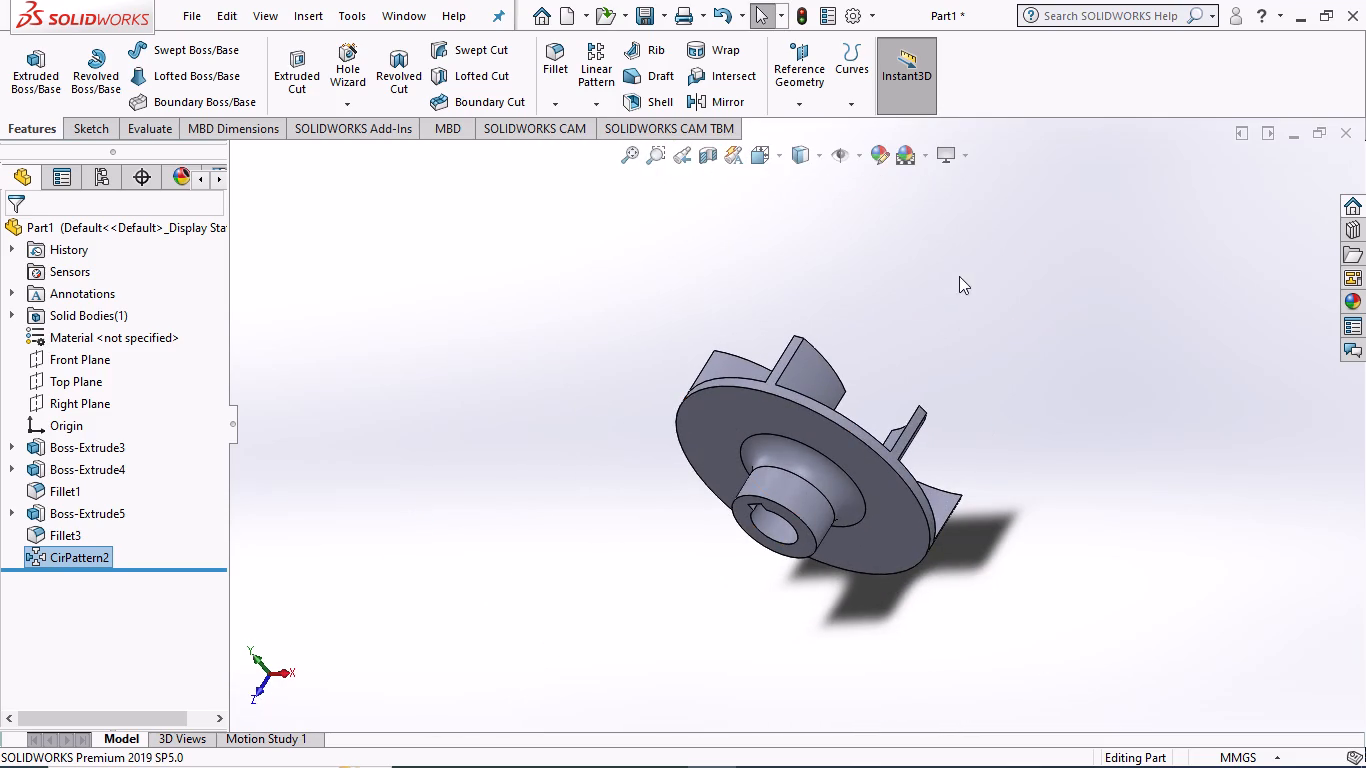
{"action": "middle_click_drag", "start_coordinate": [959, 276], "coordinate": [542, 569]}
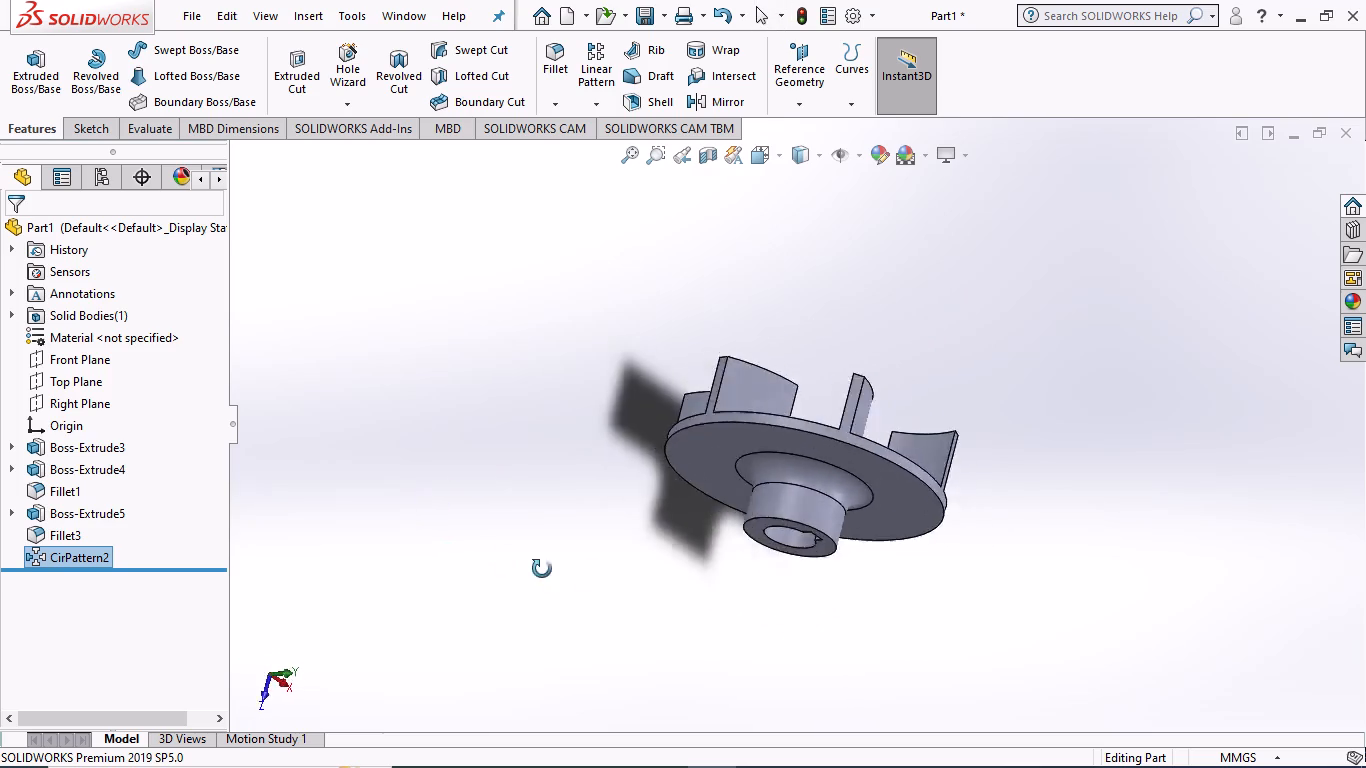
{"action": "middle_click_drag", "start_coordinate": [542, 569], "coordinate": [1158, 523]}
{"action": "middle_click_drag", "start_coordinate": [977, 290], "coordinate": [991, 427]}
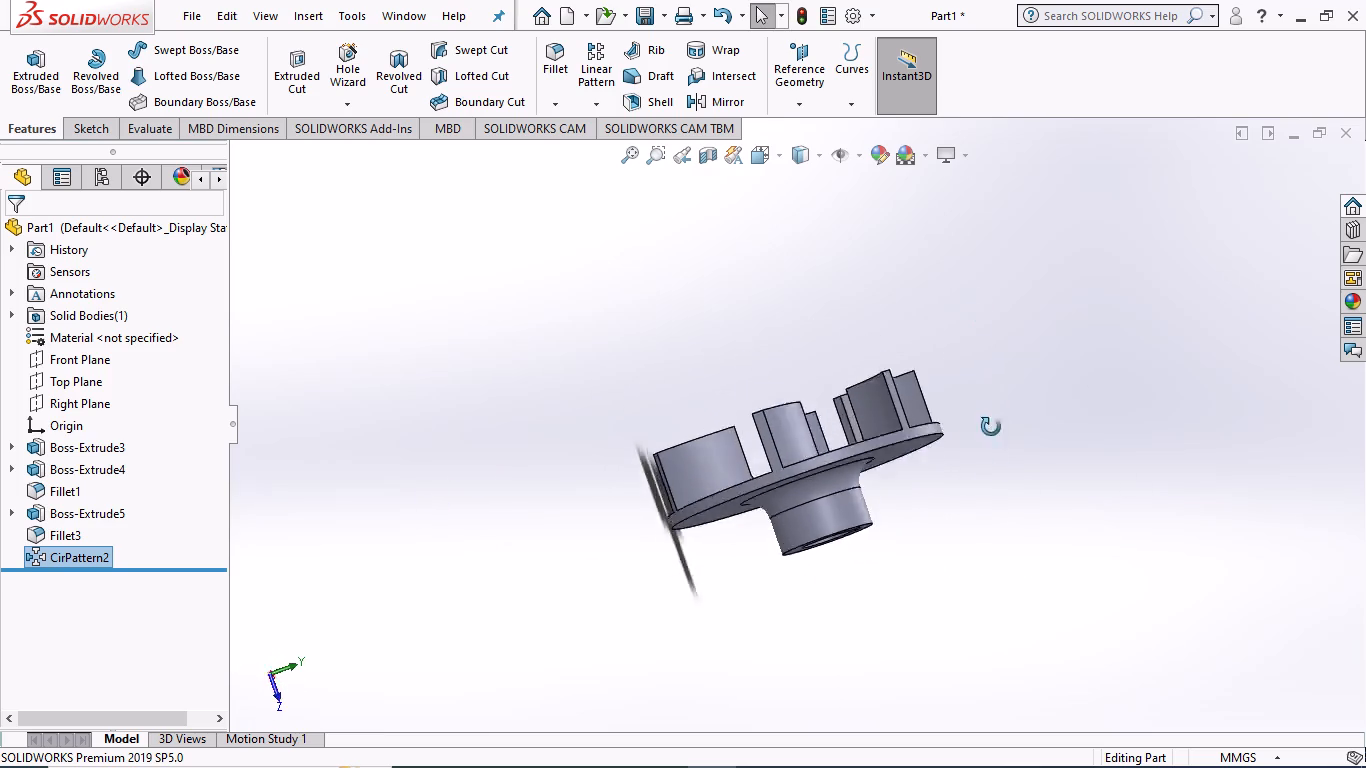
{"action": "middle_click_drag", "start_coordinate": [991, 427], "coordinate": [627, 646]}
{"action": "middle_click_drag", "start_coordinate": [839, 265], "coordinate": [817, 485]}
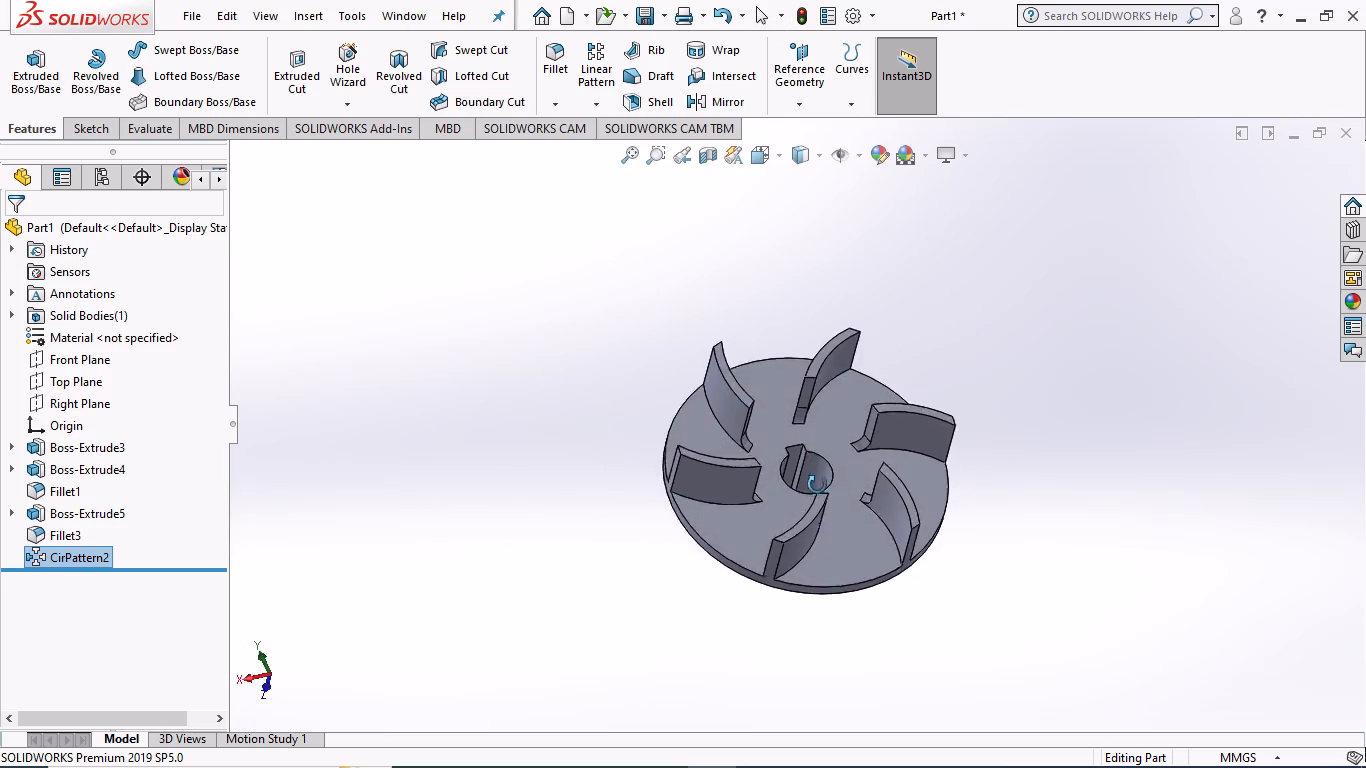
{"action": "middle_click_drag", "start_coordinate": [817, 485], "coordinate": [1069, 325]}
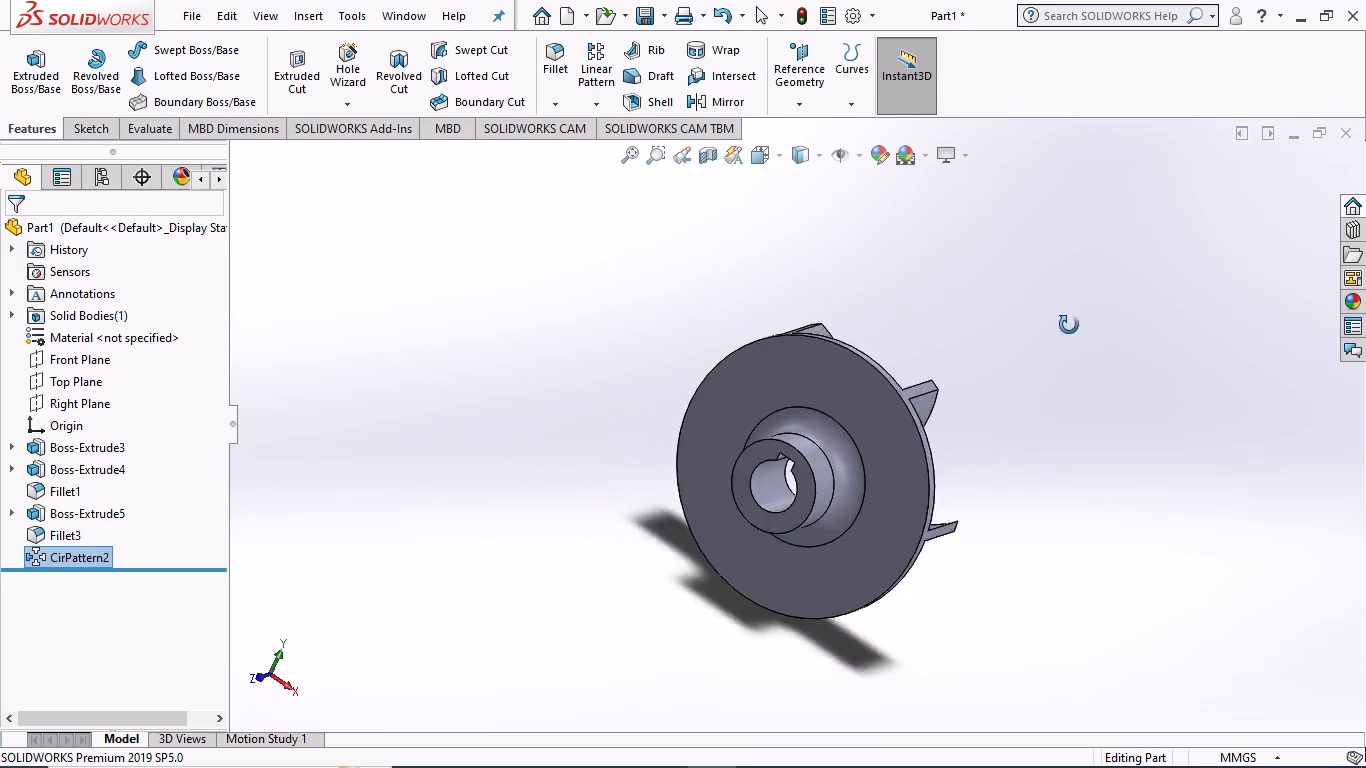
{"action": "middle_click_drag", "start_coordinate": [1069, 325], "coordinate": [683, 576]}
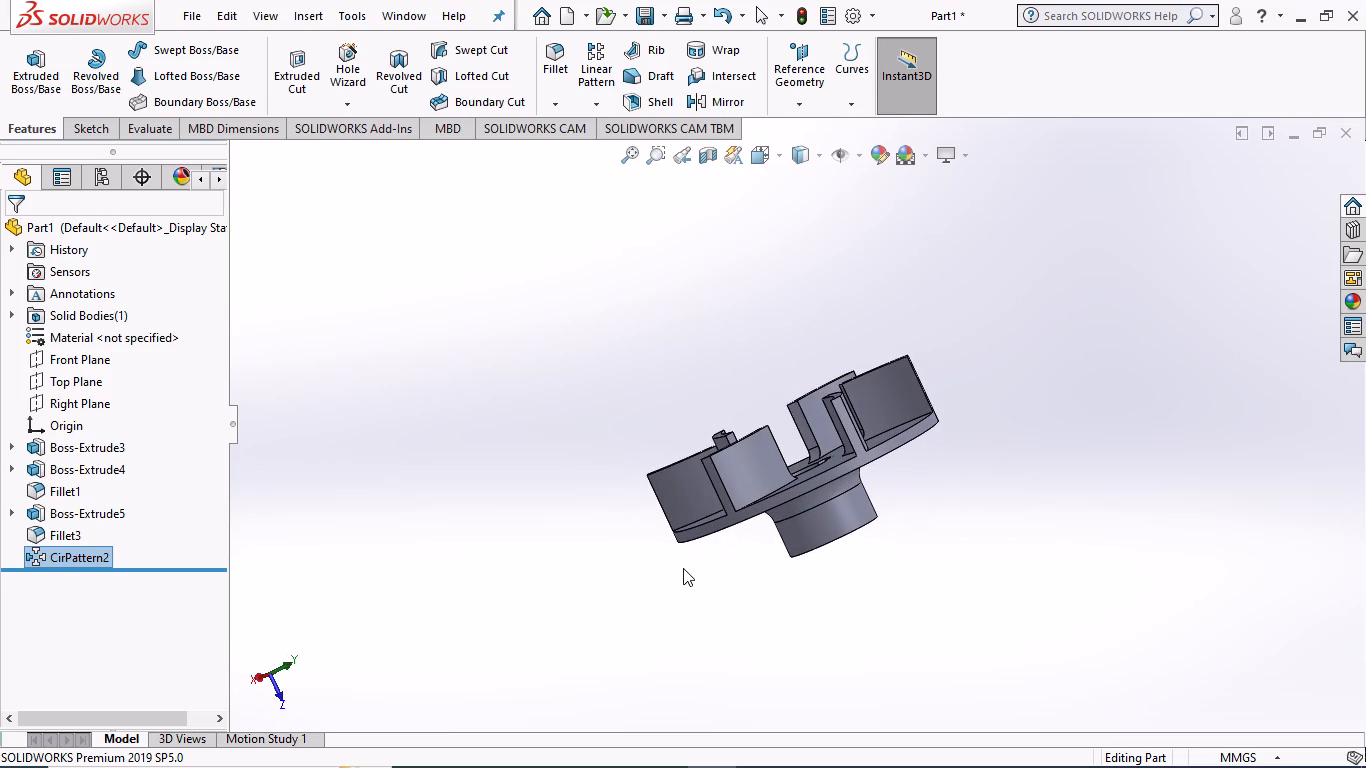
Save the part under the name impeller in the assembly 2 folder.
{"action": "key", "text": "ctrl+s"}
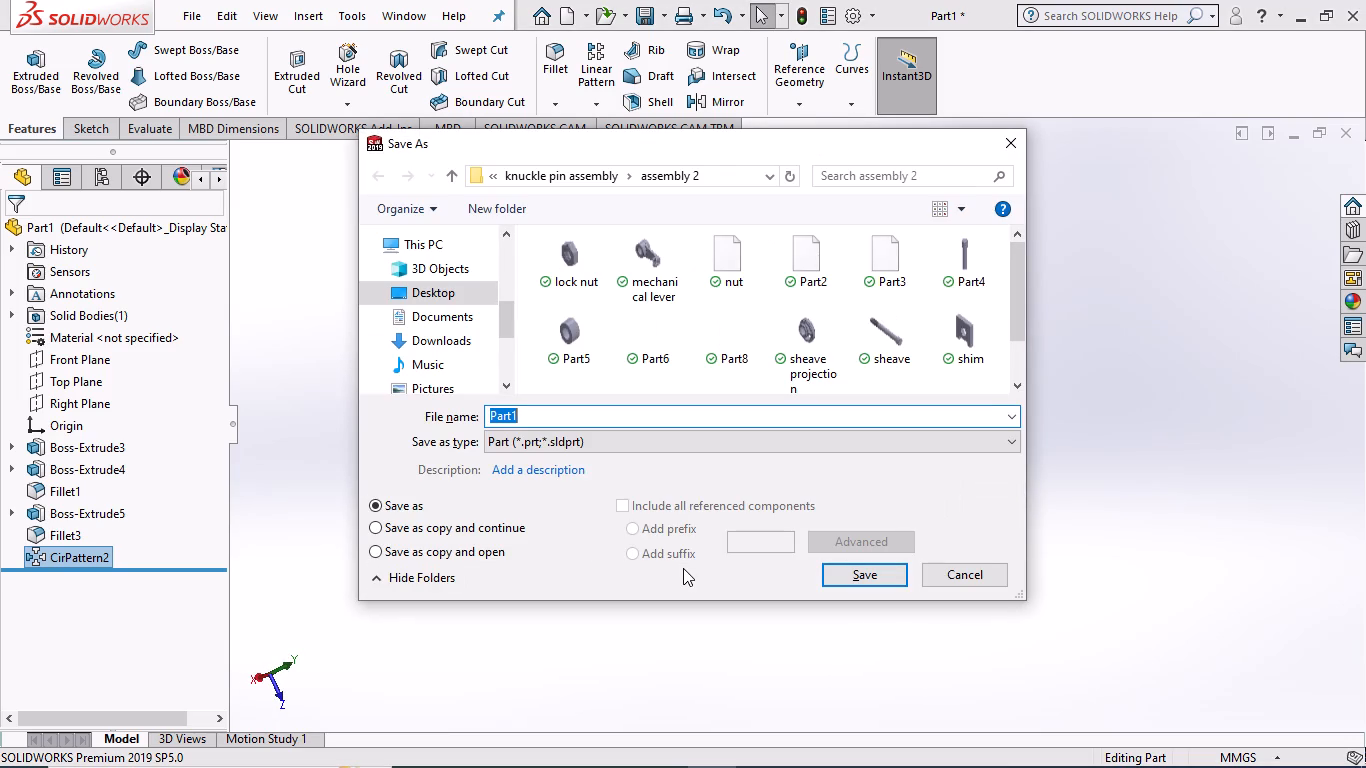
{"action": "key", "text": "BackSpace"}
{"action": "type", "text": "im"}
{"action": "type", "text": "peller"}
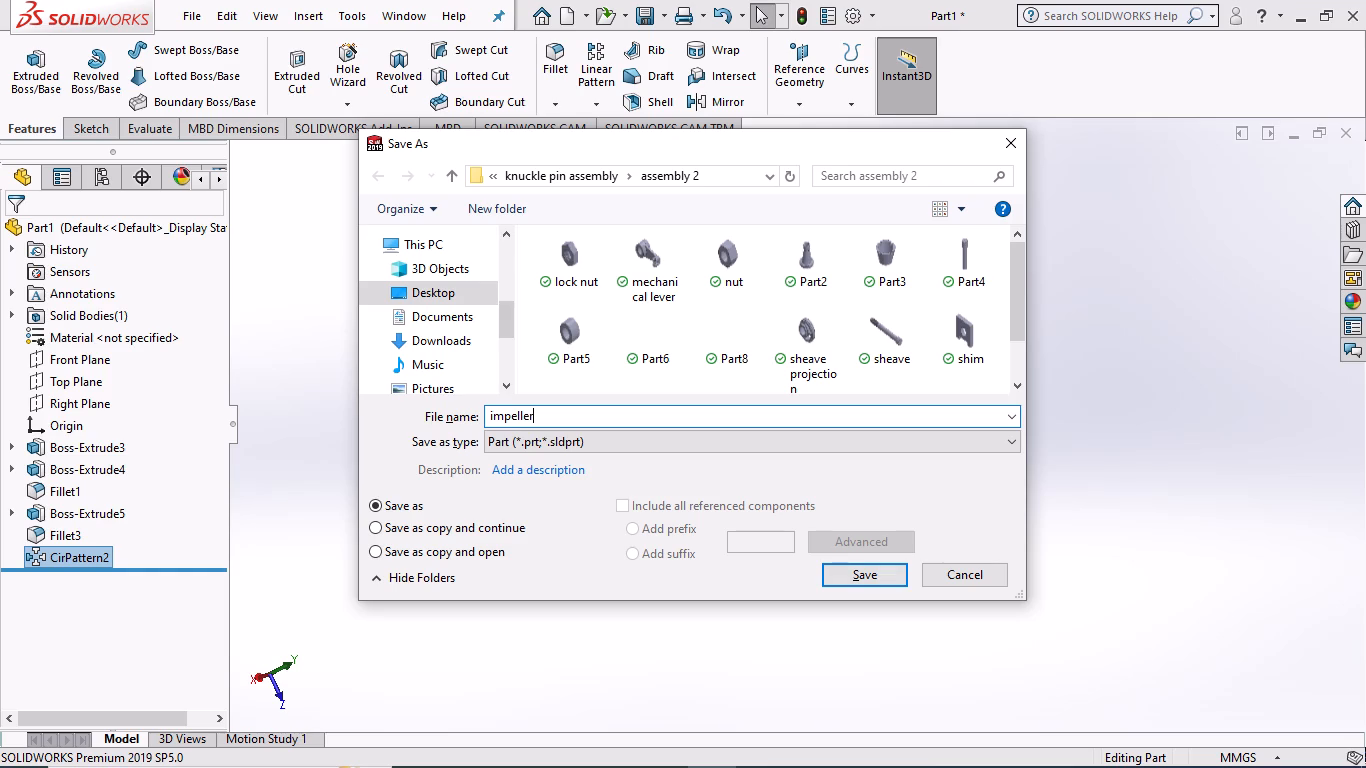
{"action": "key", "text": "Return"}
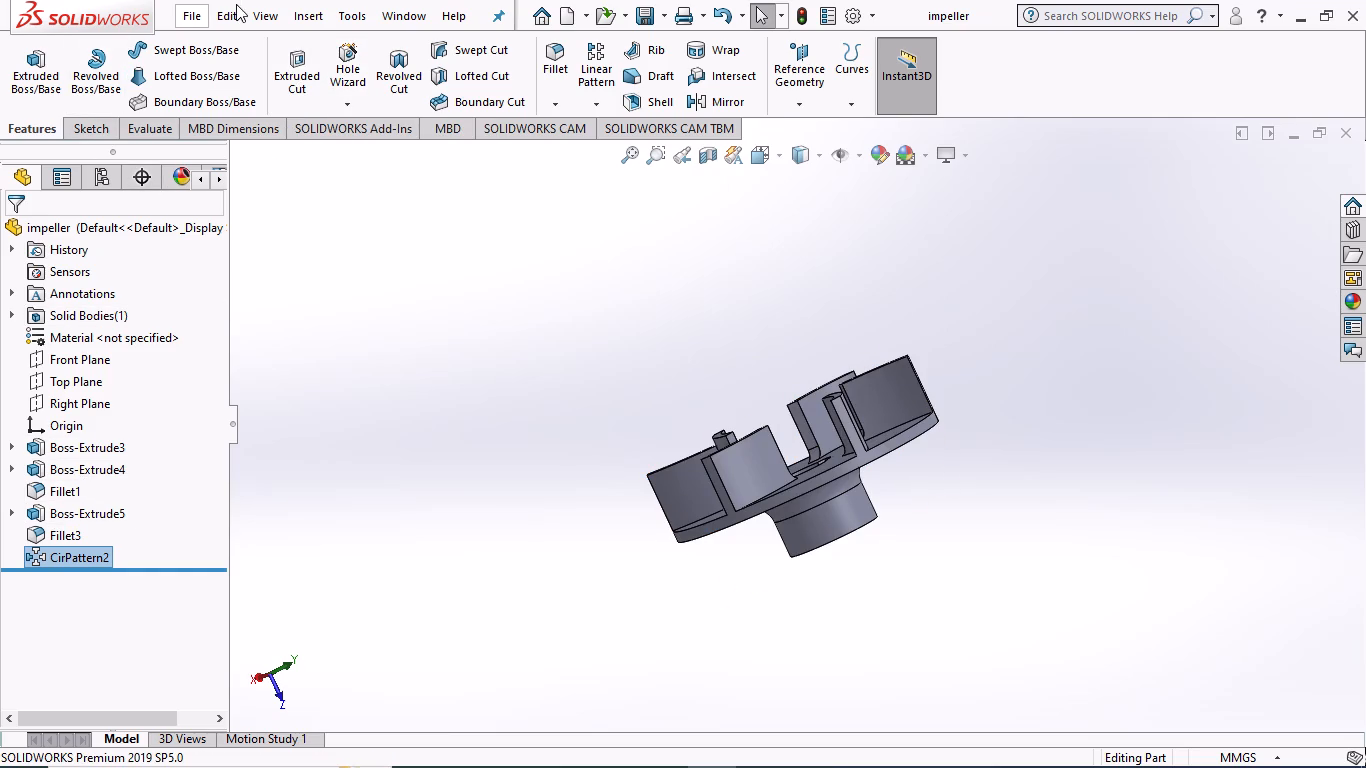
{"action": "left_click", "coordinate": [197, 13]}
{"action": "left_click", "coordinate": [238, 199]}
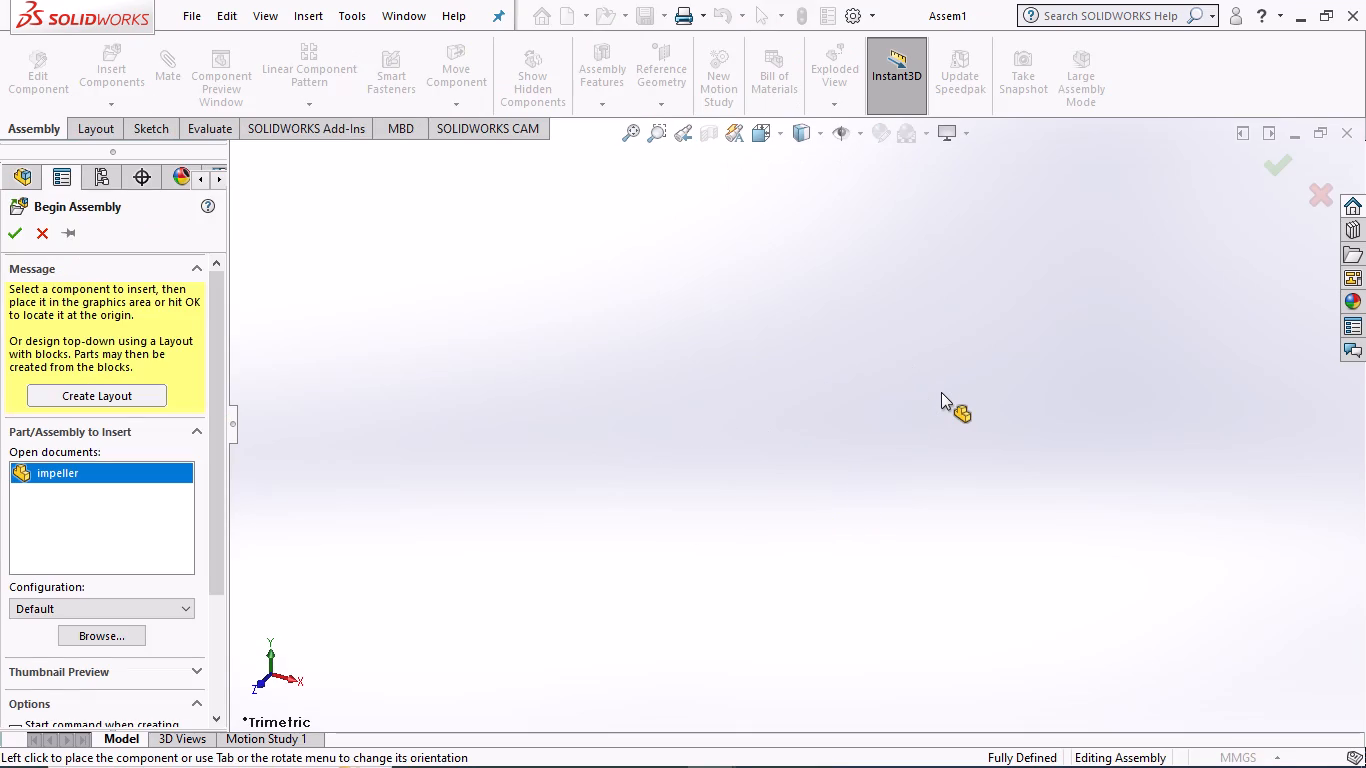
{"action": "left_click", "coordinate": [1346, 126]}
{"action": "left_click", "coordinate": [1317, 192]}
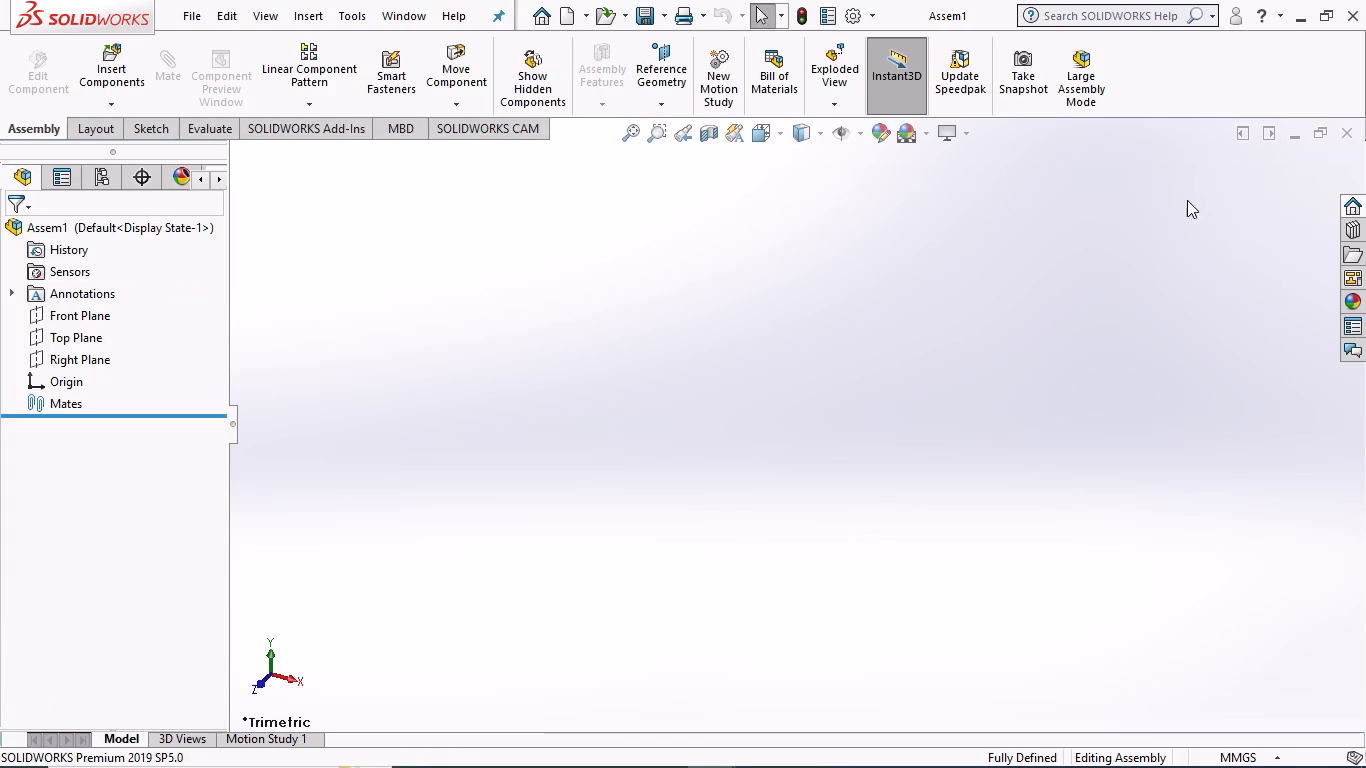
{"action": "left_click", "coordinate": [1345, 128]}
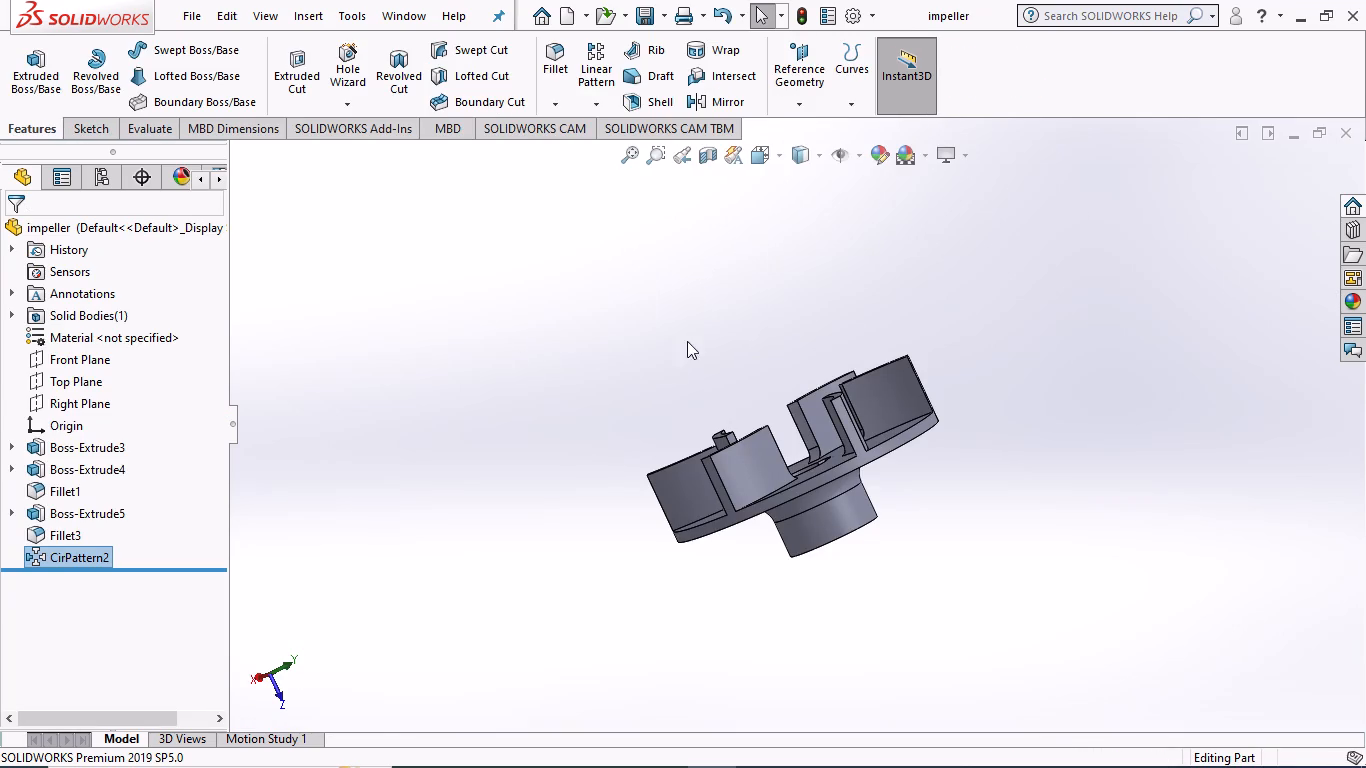
Make a drawing from the impeller part on a standard A0 (ISO) sheet with the sheet format displayed.
{"action": "left_click", "coordinate": [186, 17]}
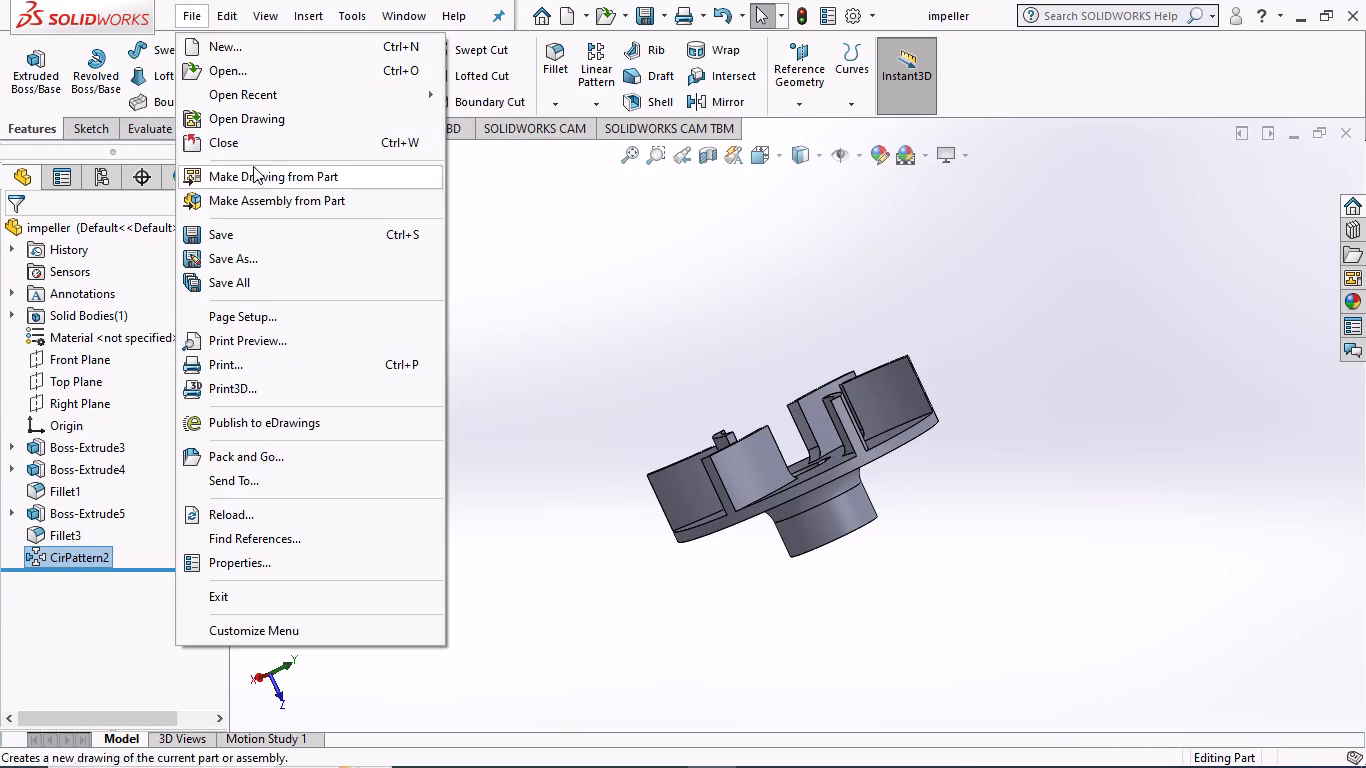
{"action": "left_click", "coordinate": [264, 175]}
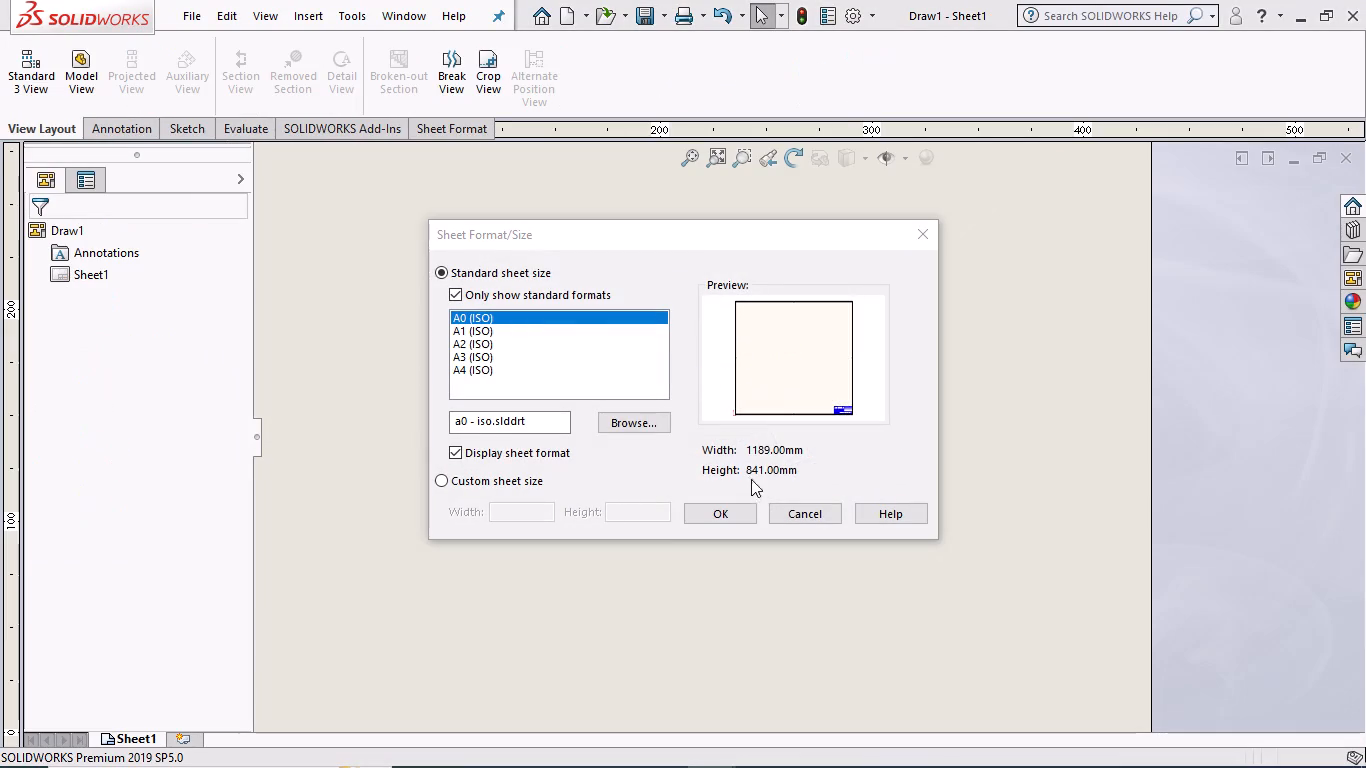
{"action": "left_click", "coordinate": [739, 511]}
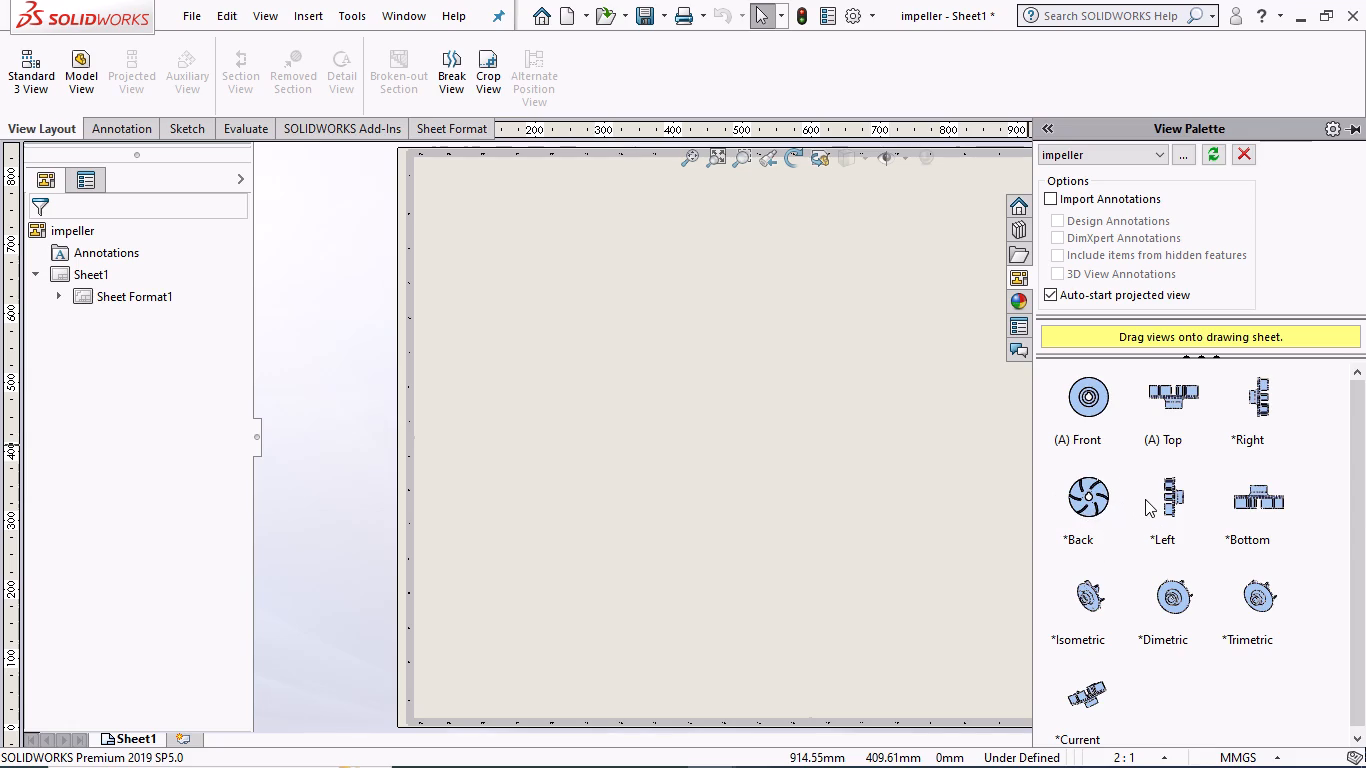
Place the impeller's Back view mid-sheet, with a projected view above it and a projected isometric view diagonally below its left side.
{"action": "left_click_drag", "start_coordinate": [1091, 501], "coordinate": [888, 498]}
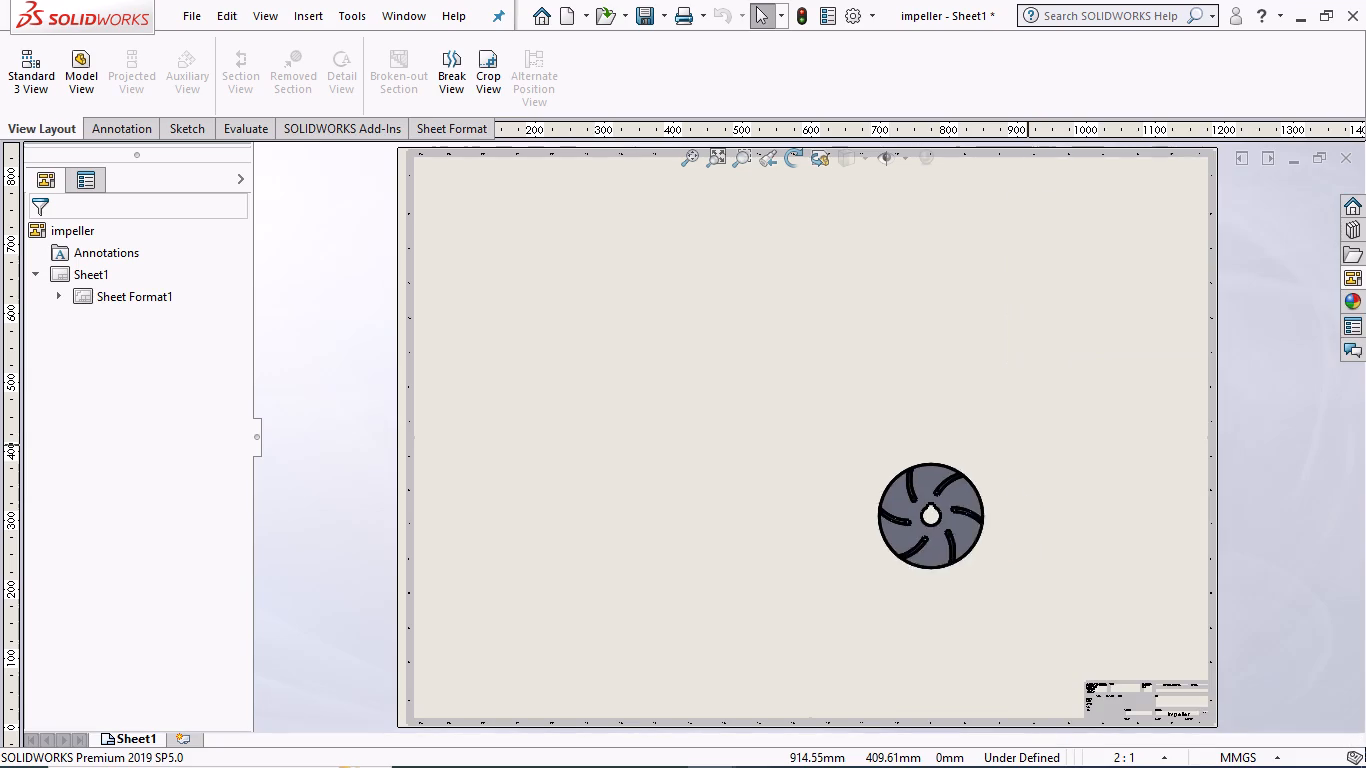
{"action": "left_click_drag", "start_coordinate": [888, 498], "coordinate": [801, 443]}
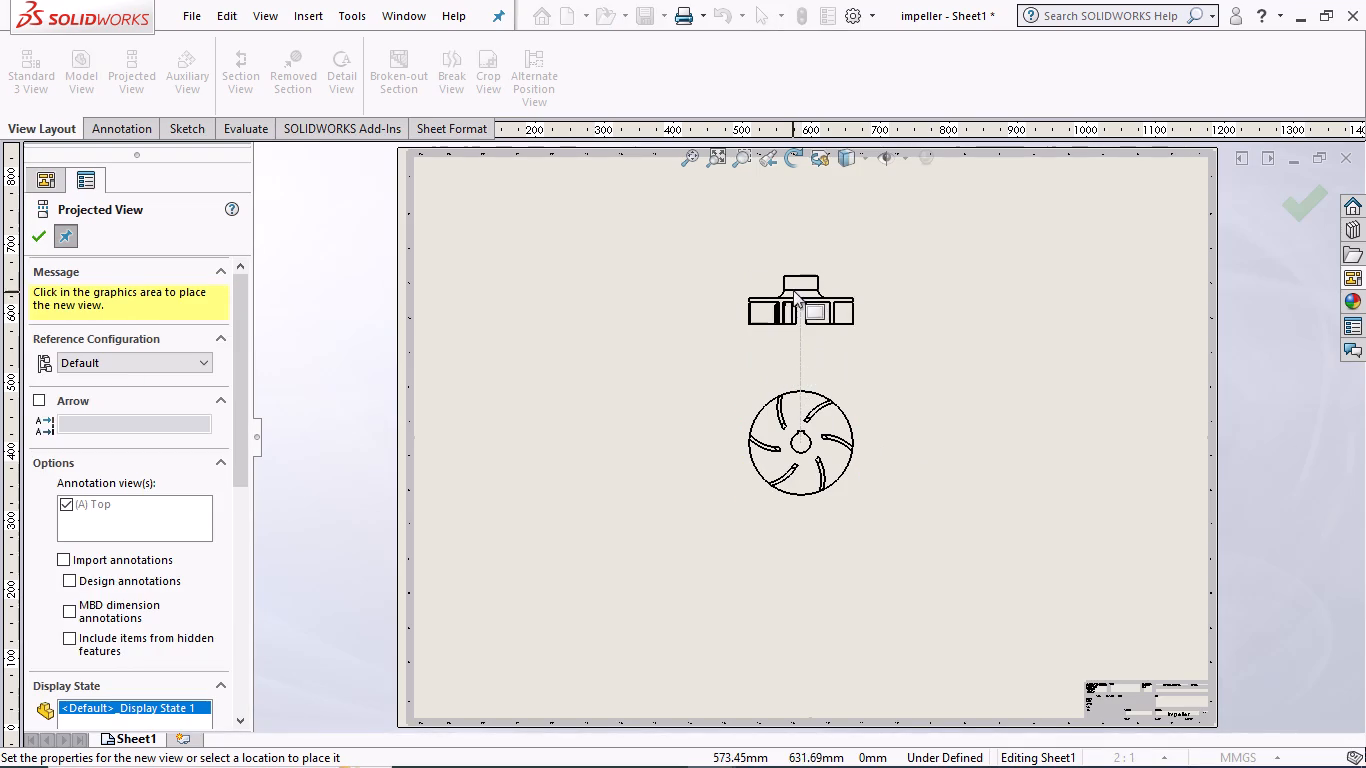
{"action": "left_click", "coordinate": [797, 279]}
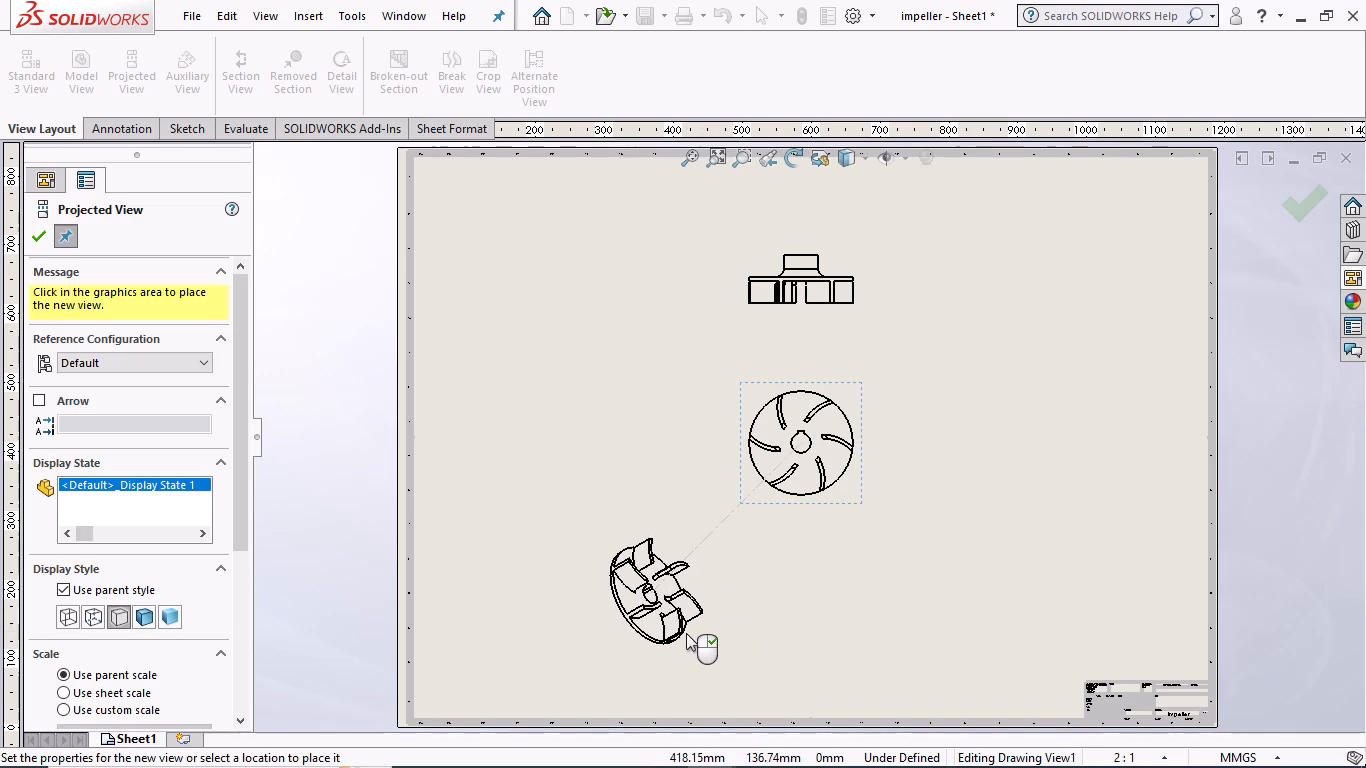
{"action": "left_click", "coordinate": [686, 633]}
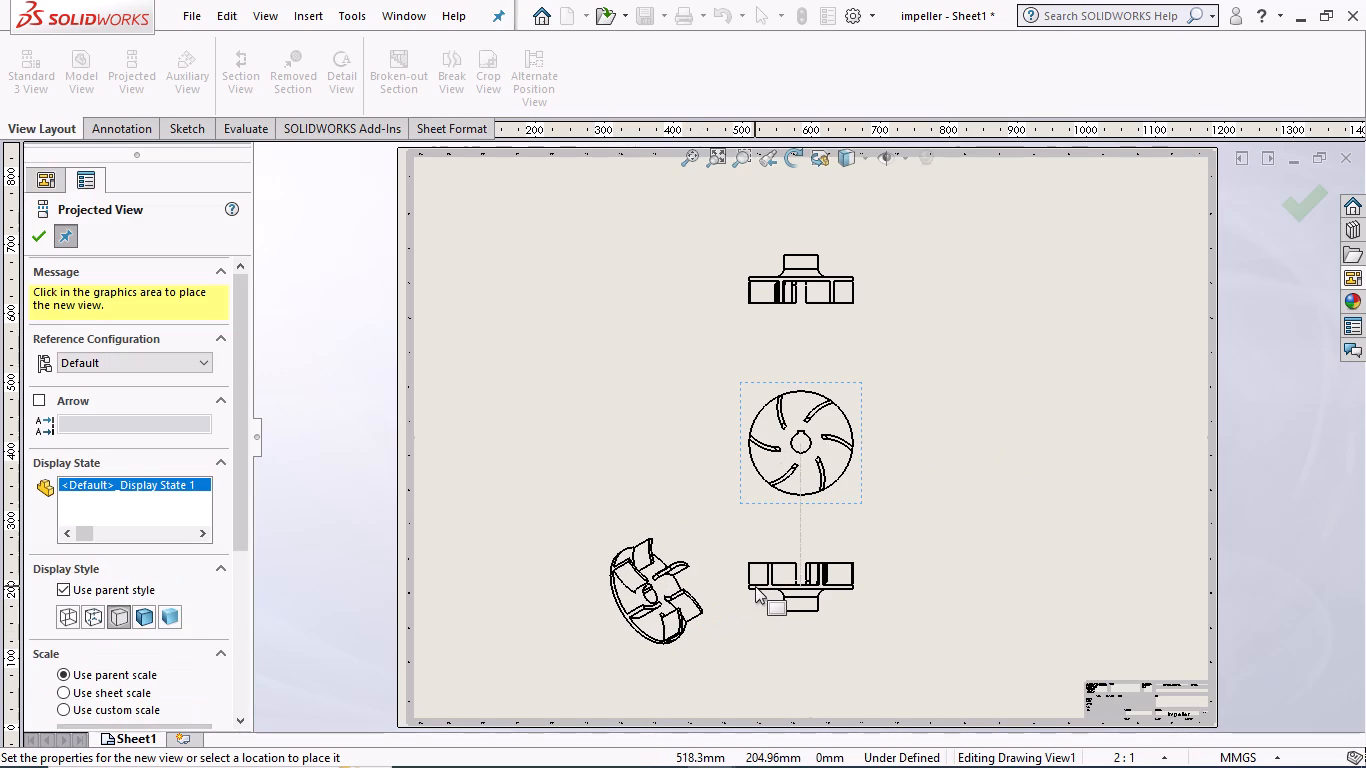
{"action": "key", "text": "Escape"}
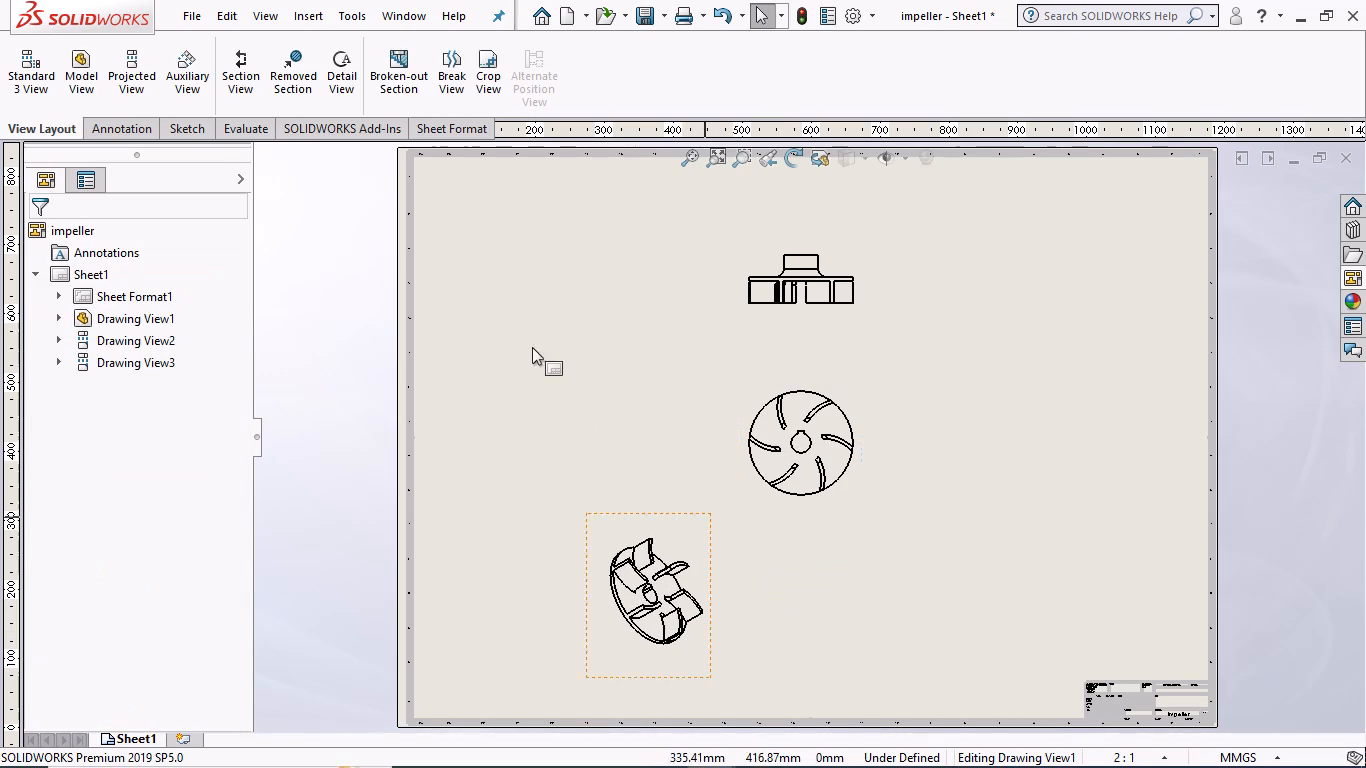
Dimension the radii of the disc's outer circle and the central bore in the Back view with Smart Dimension.
{"action": "right_click", "coordinate": [511, 319]}
{"action": "left_click", "coordinate": [577, 608]}
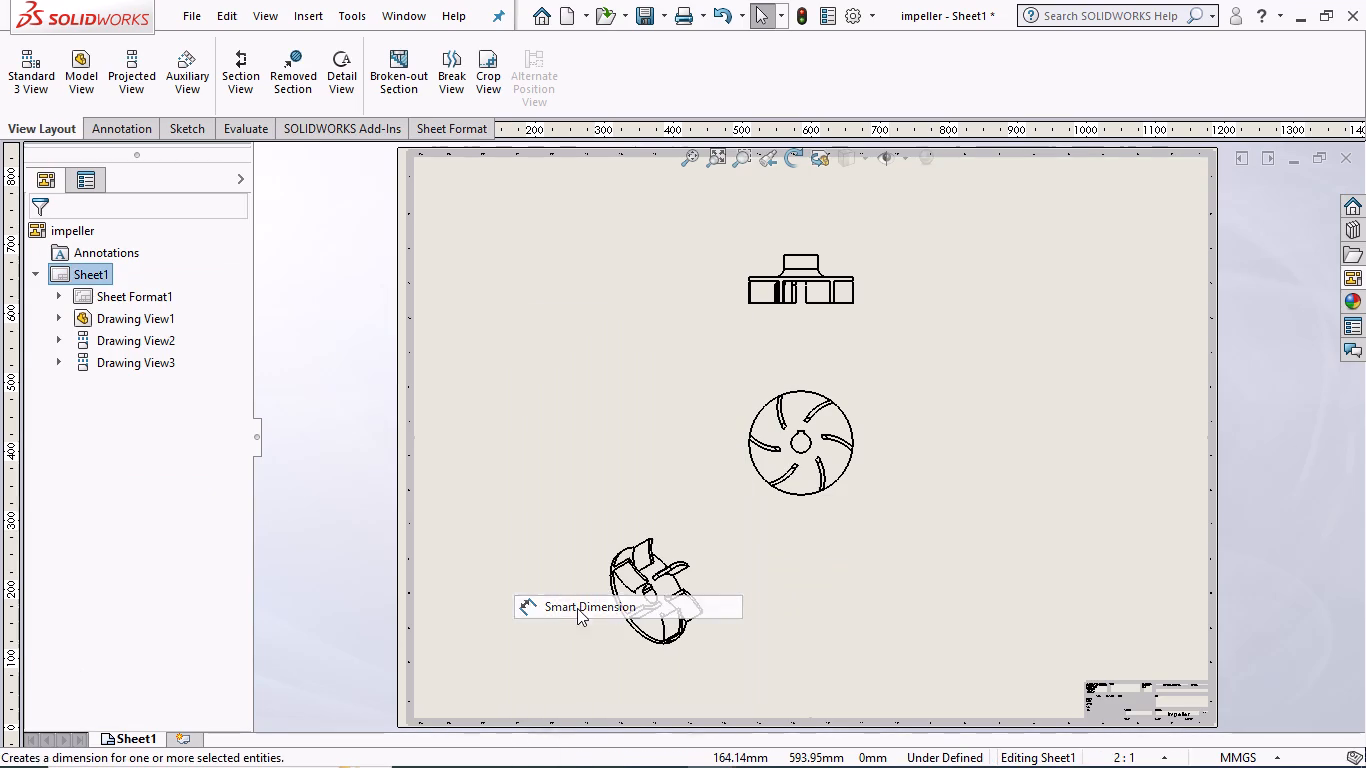
{"action": "scroll", "coordinate": [789, 437], "scroll_direction": "down", "scroll_amount": 5}
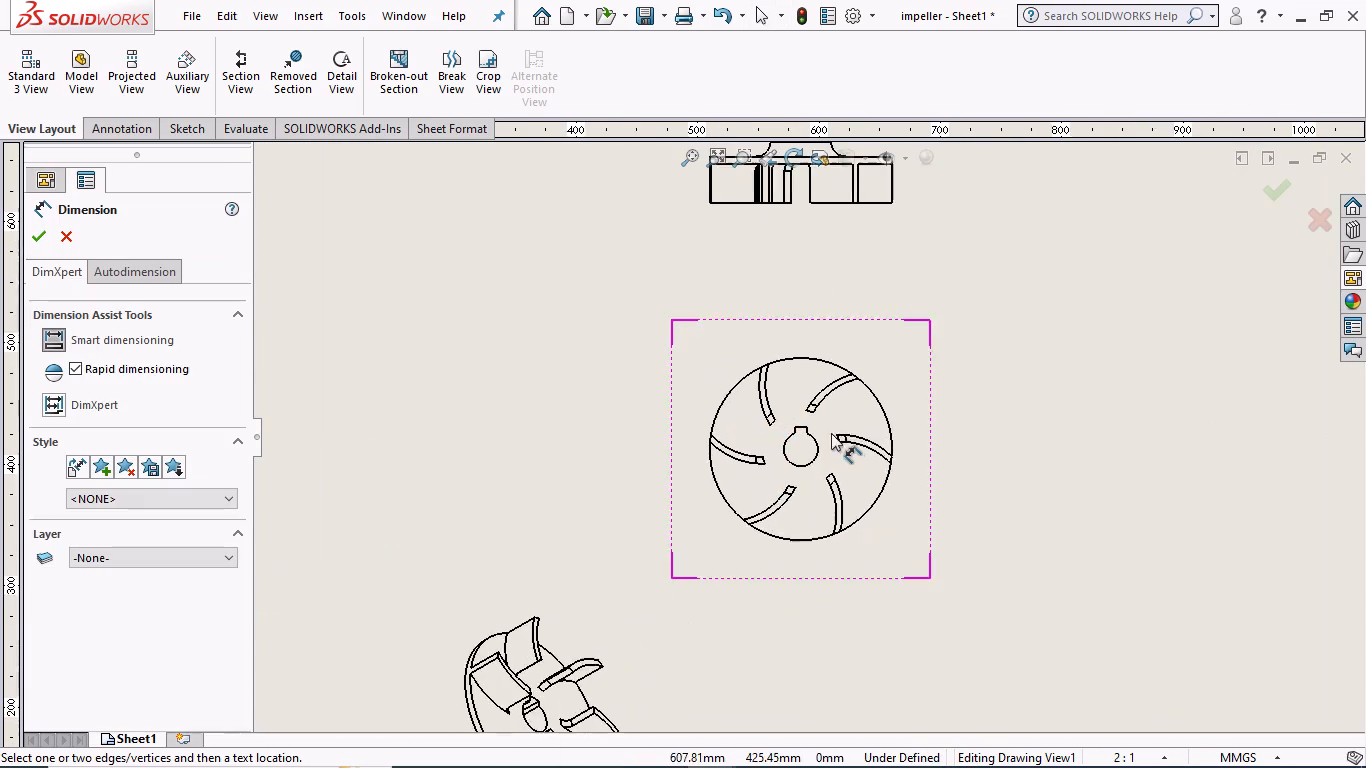
{"action": "scroll", "coordinate": [831, 433], "scroll_direction": "down", "scroll_amount": 4}
{"action": "left_click", "coordinate": [894, 392]}
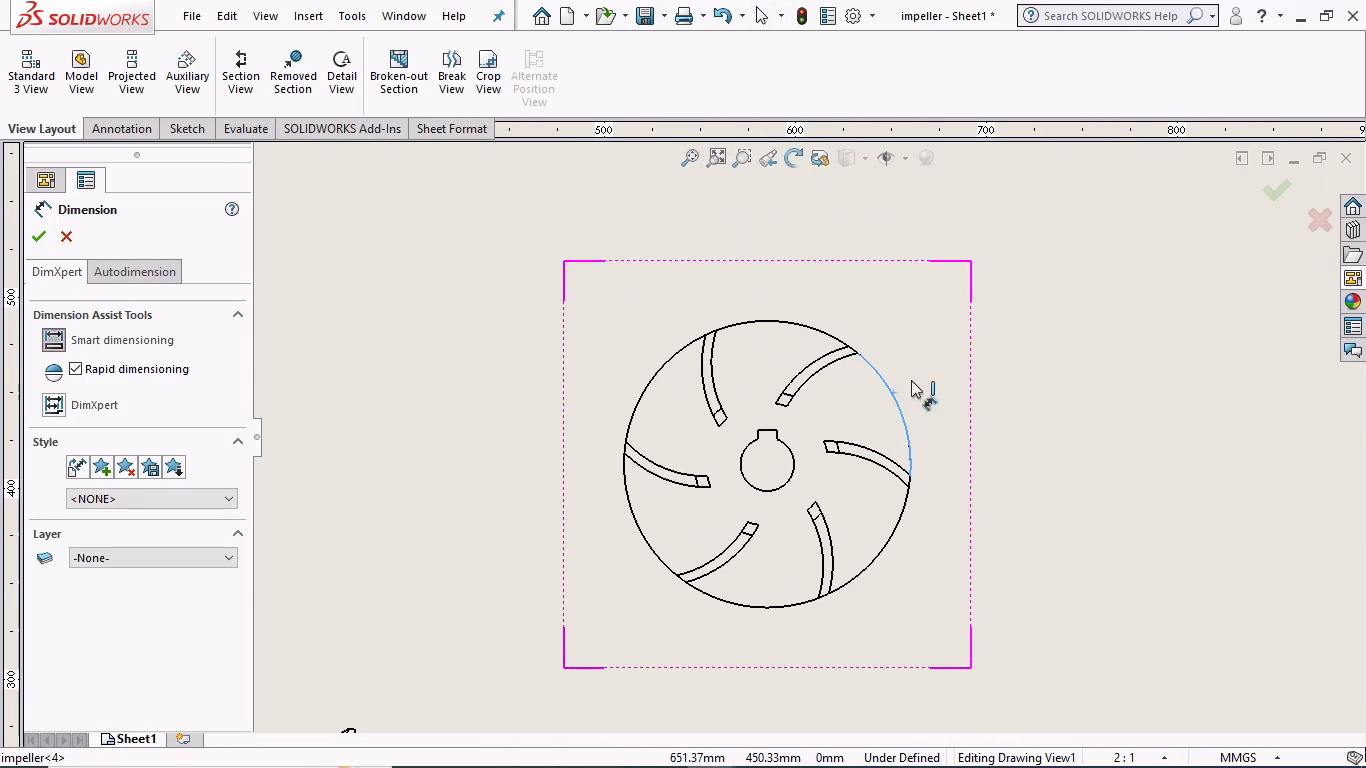
{"action": "left_click", "coordinate": [944, 354]}
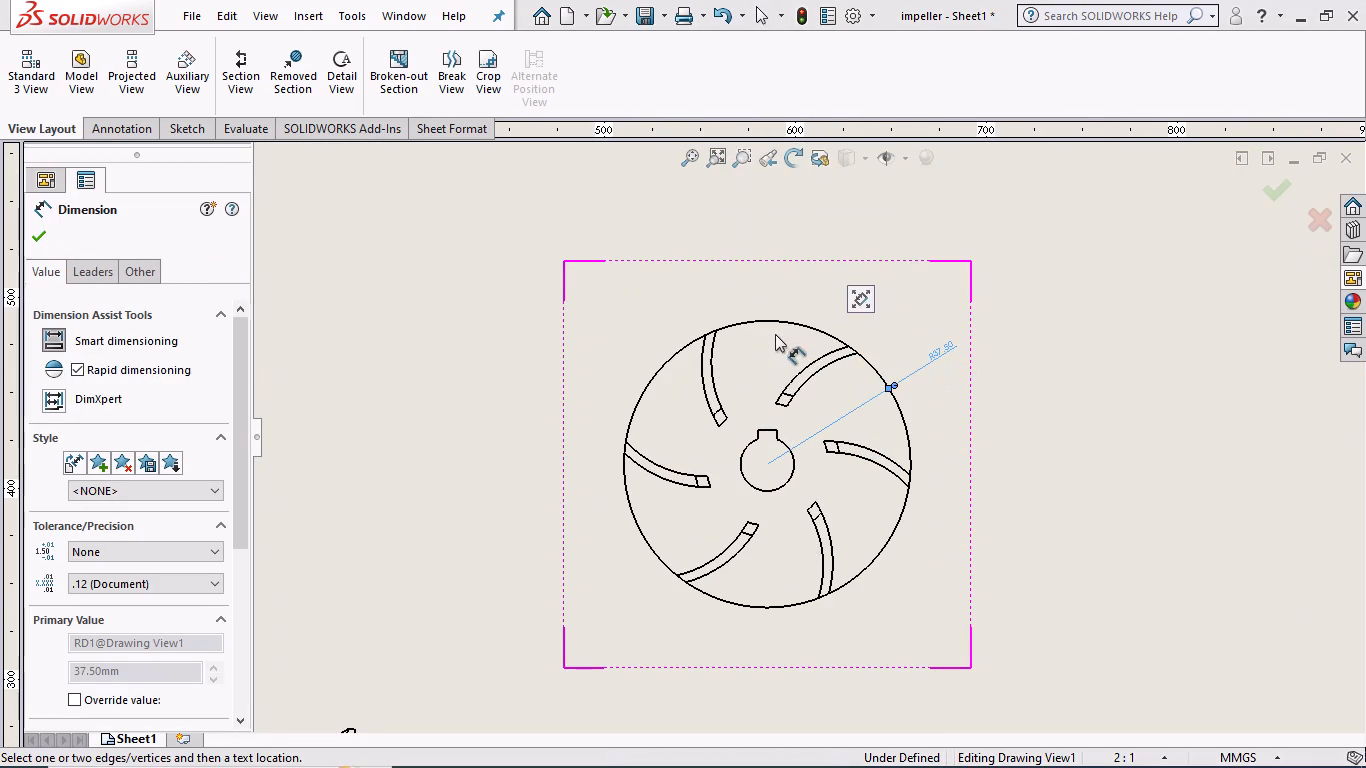
{"action": "left_click", "coordinate": [790, 475]}
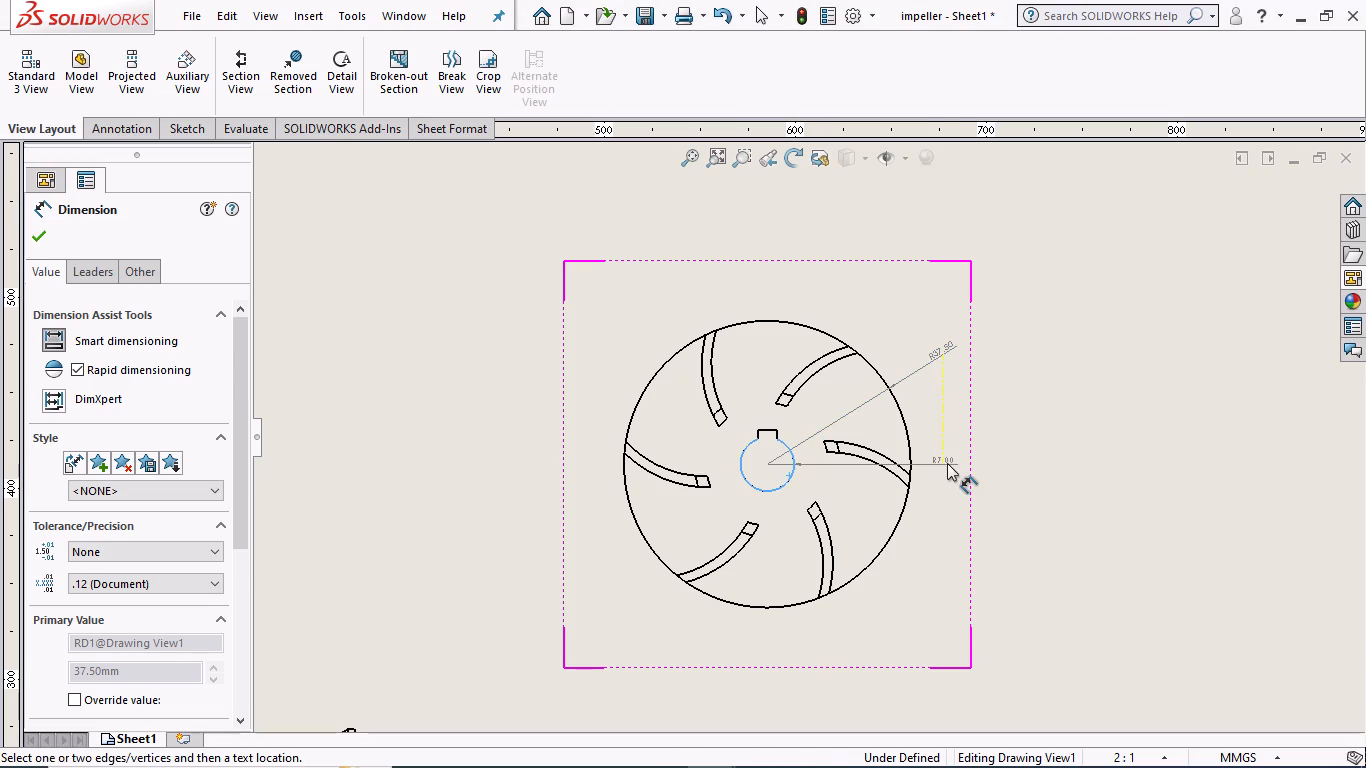
{"action": "left_click", "coordinate": [959, 462]}
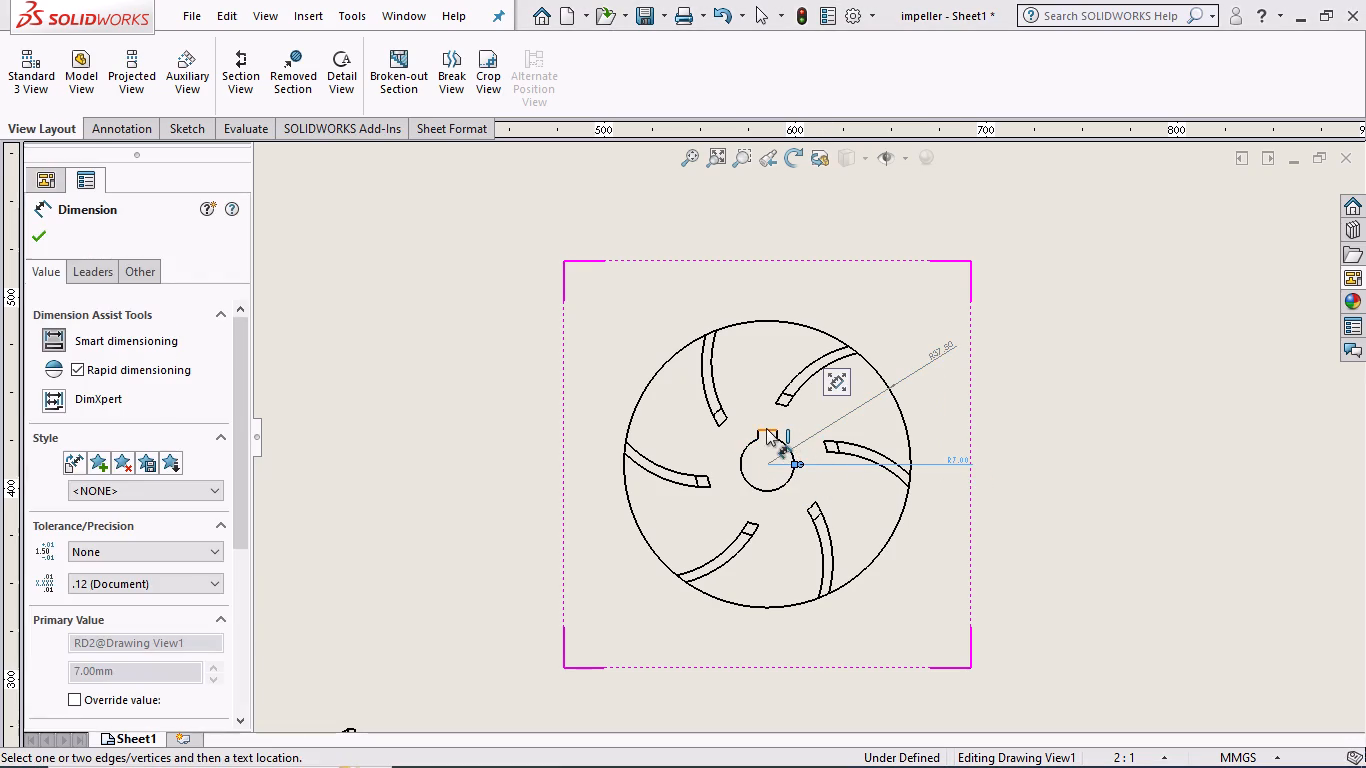
Dimension the keyway's width above the disc and its side height beside the slot in the Back view.
{"action": "left_click", "coordinate": [766, 428]}
{"action": "left_click", "coordinate": [756, 280]}
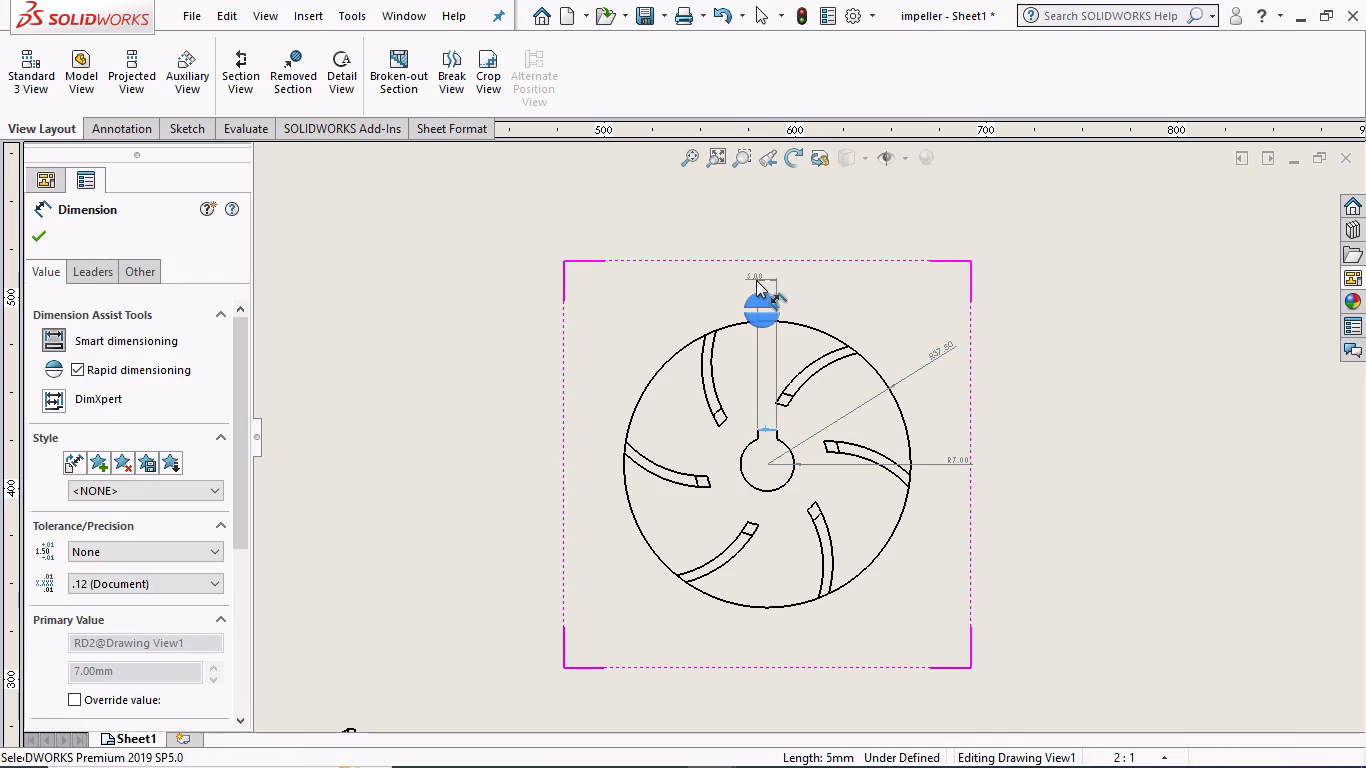
{"action": "scroll", "coordinate": [781, 433], "scroll_direction": "down", "scroll_amount": 6}
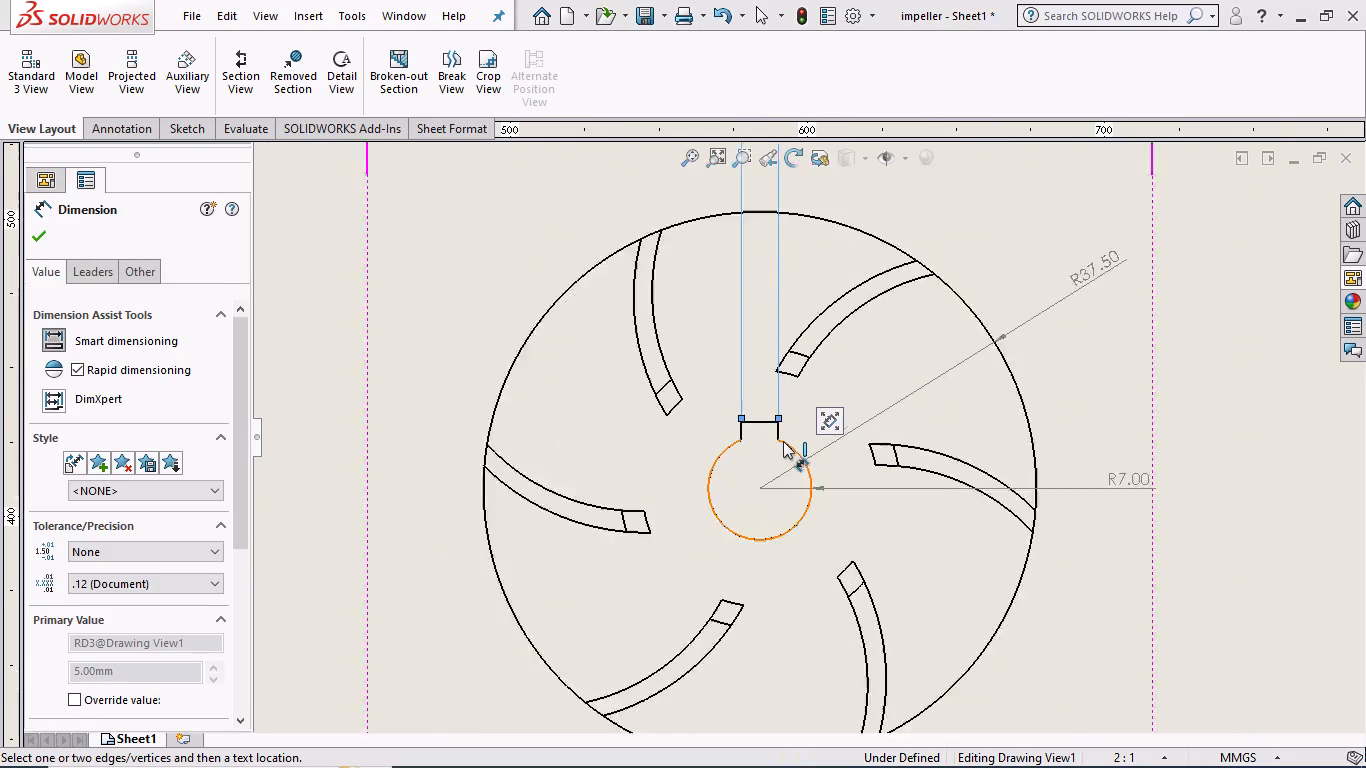
{"action": "scroll", "coordinate": [783, 441], "scroll_direction": "down", "scroll_amount": 4}
{"action": "left_click", "coordinate": [782, 425]}
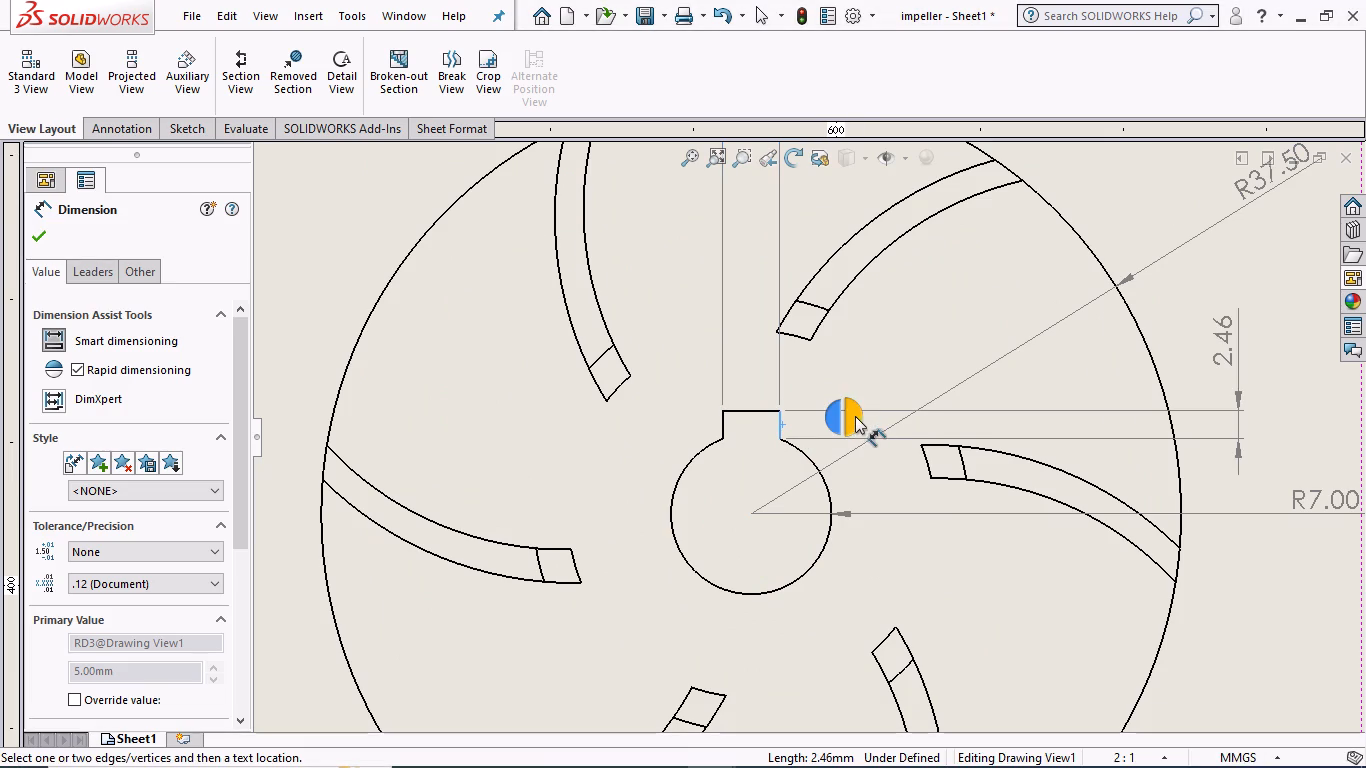
{"action": "left_click", "coordinate": [820, 421]}
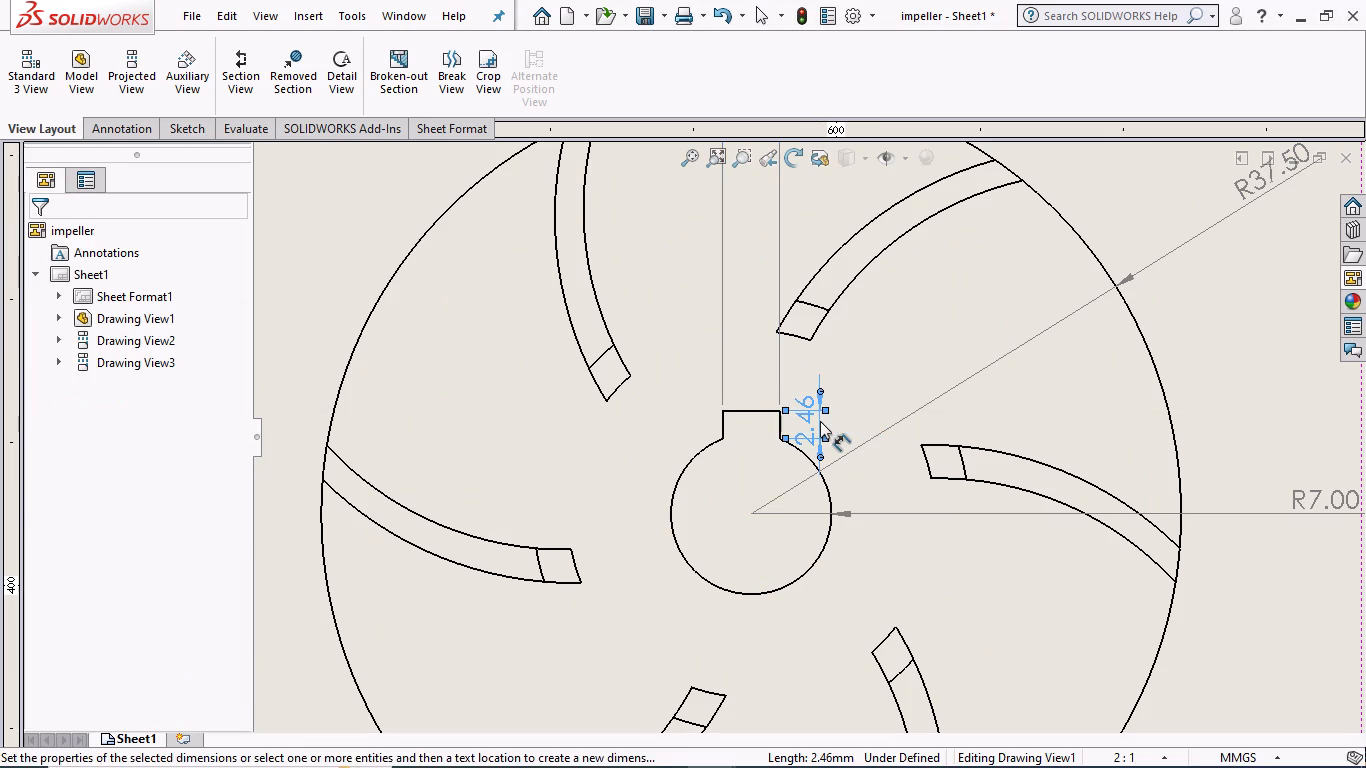
Dimension the radii of the upper-left blade's outer and inner curved edges and of the arc at its inner end.
{"action": "scroll", "coordinate": [578, 438], "scroll_direction": "up", "scroll_amount": 4}
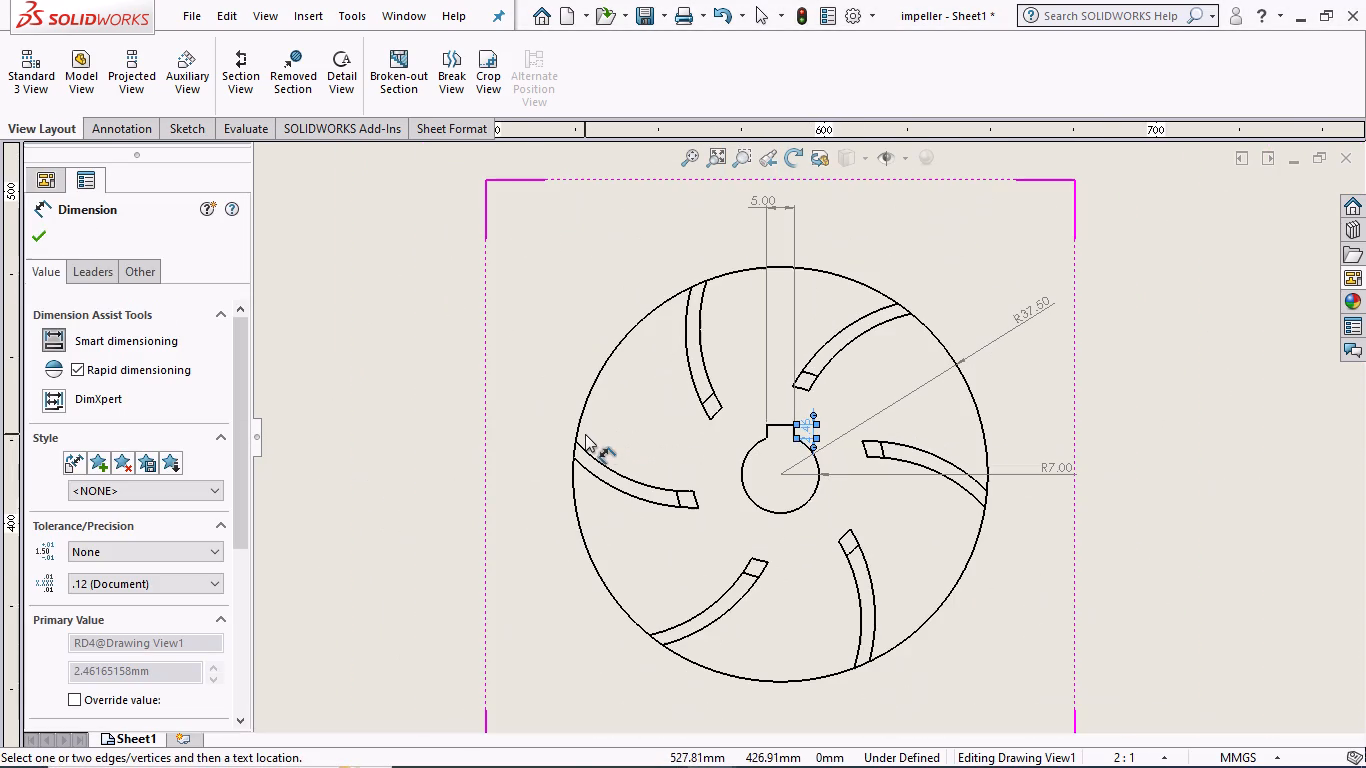
{"action": "left_click", "coordinate": [688, 353]}
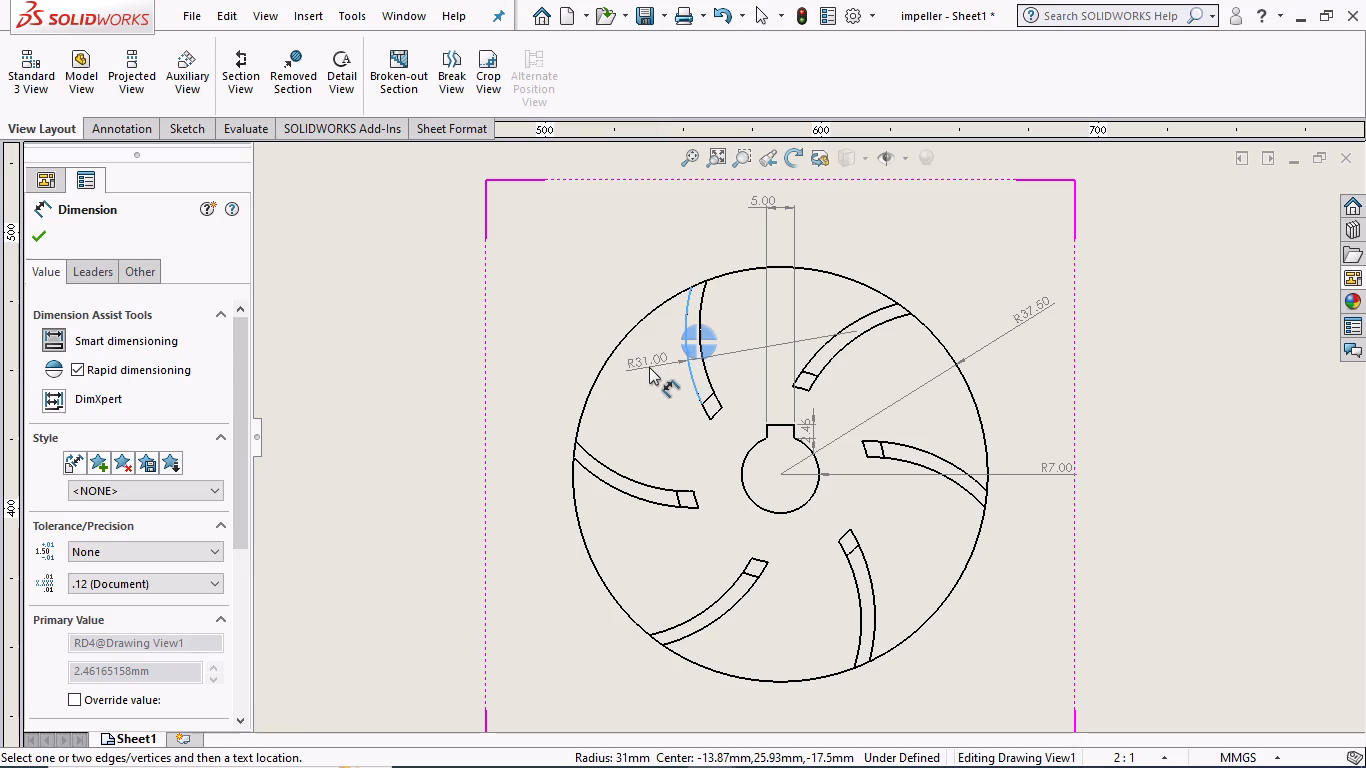
{"action": "left_click", "coordinate": [649, 367]}
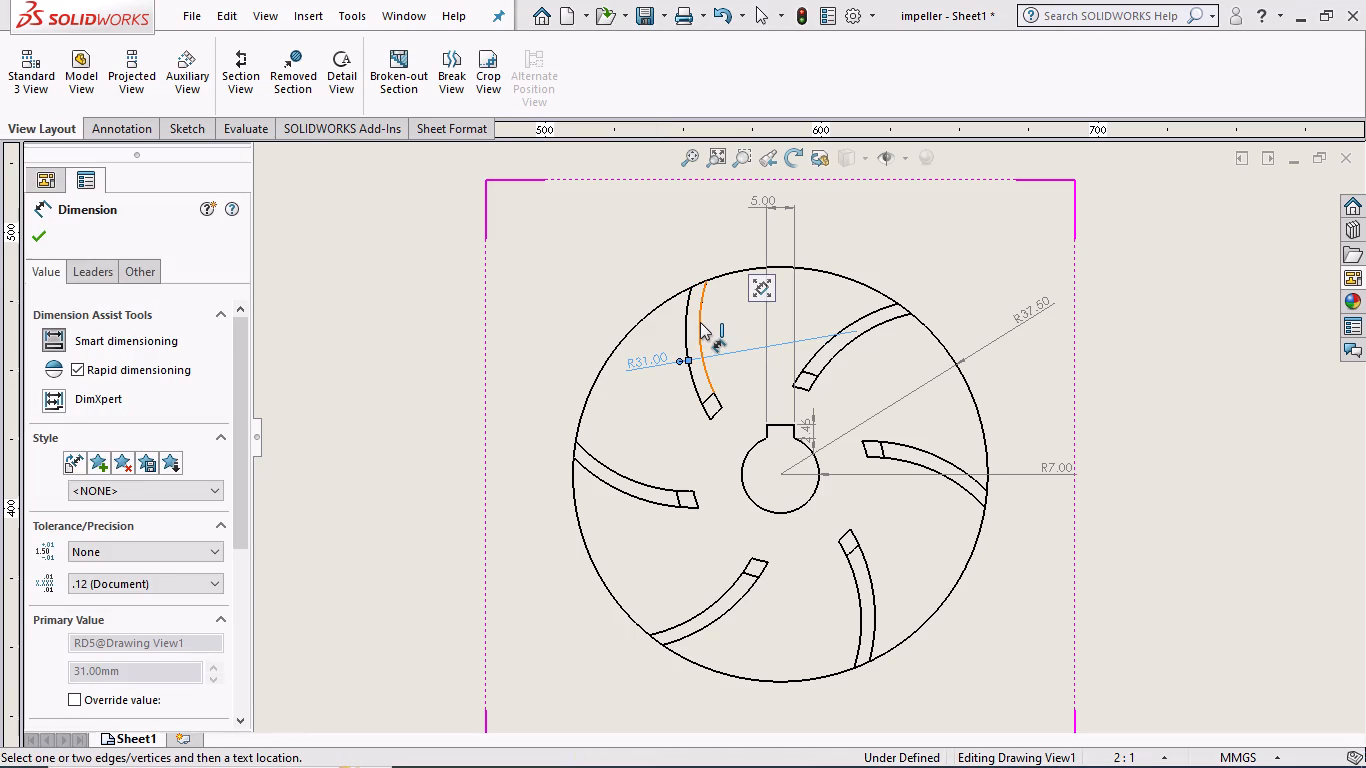
{"action": "left_click", "coordinate": [700, 322]}
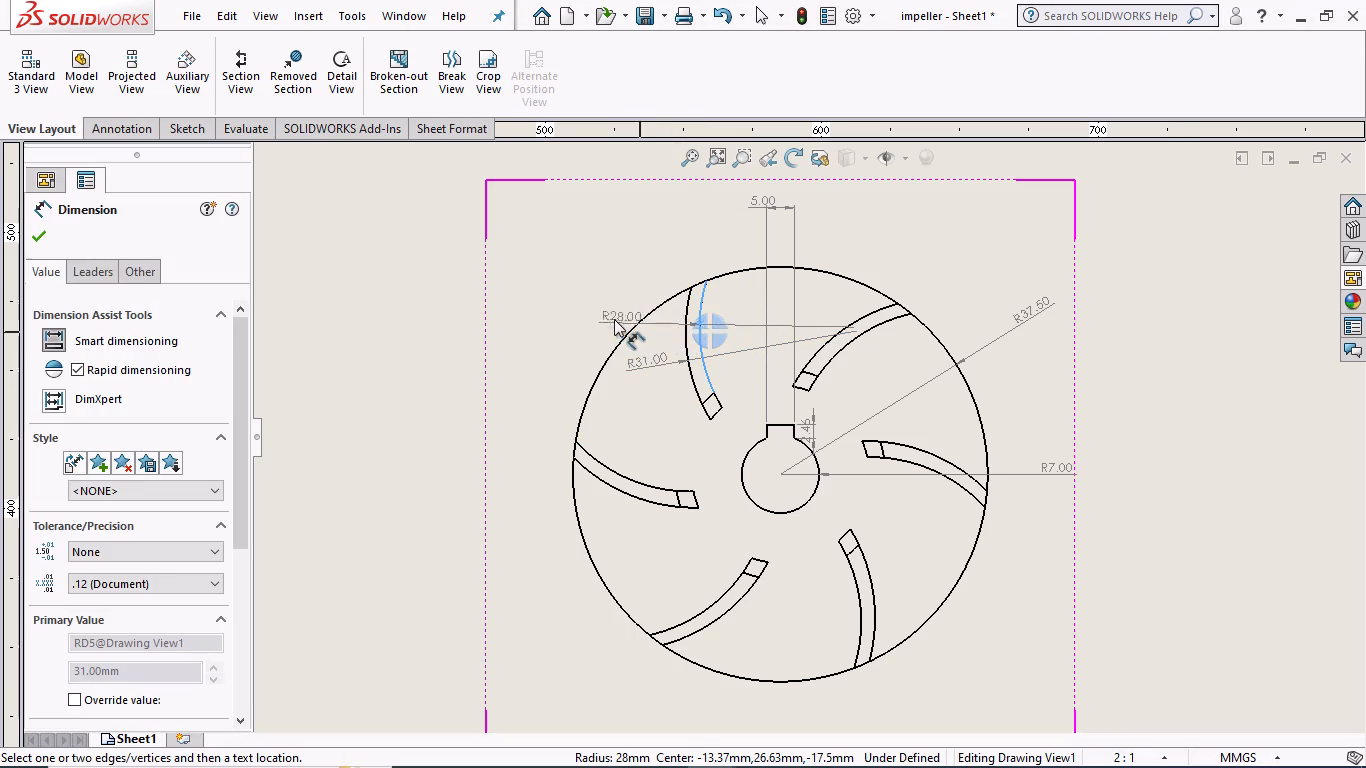
{"action": "left_click", "coordinate": [600, 307]}
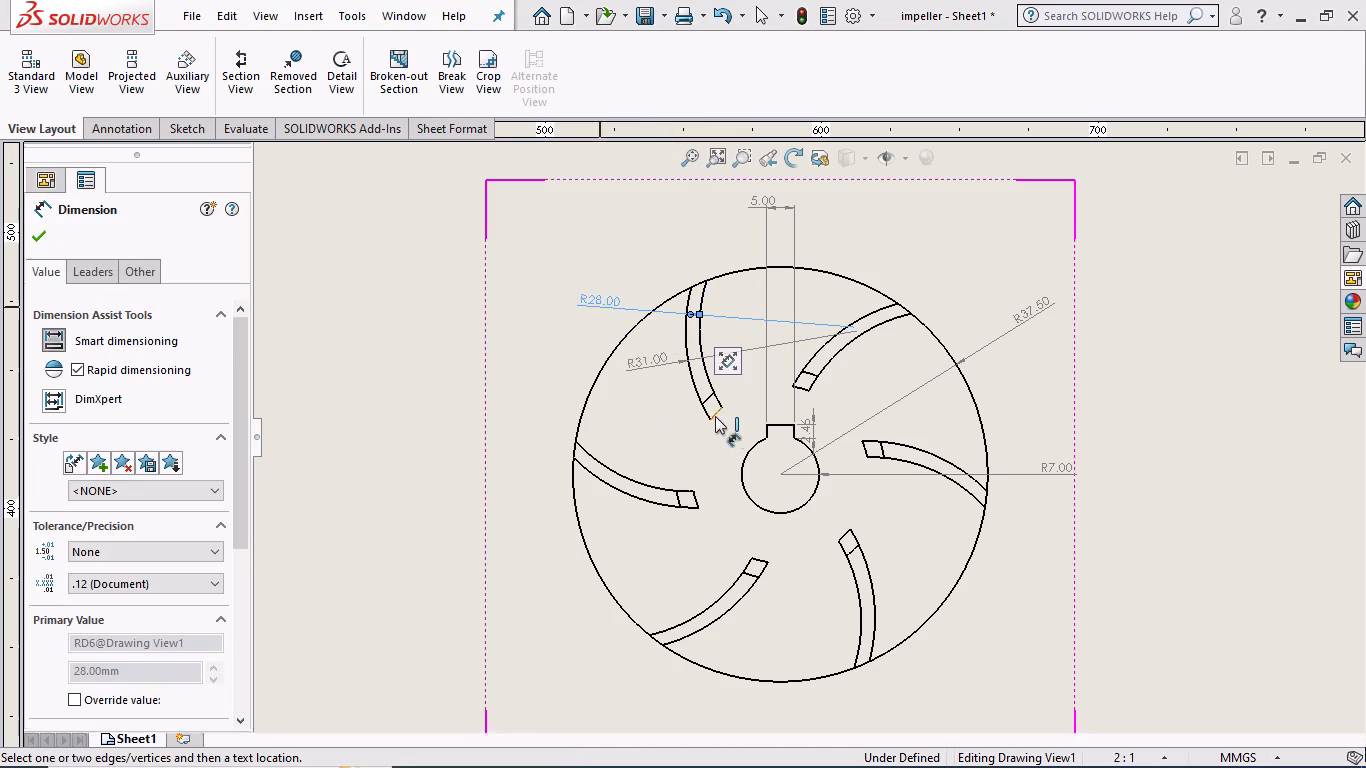
{"action": "left_click", "coordinate": [707, 398]}
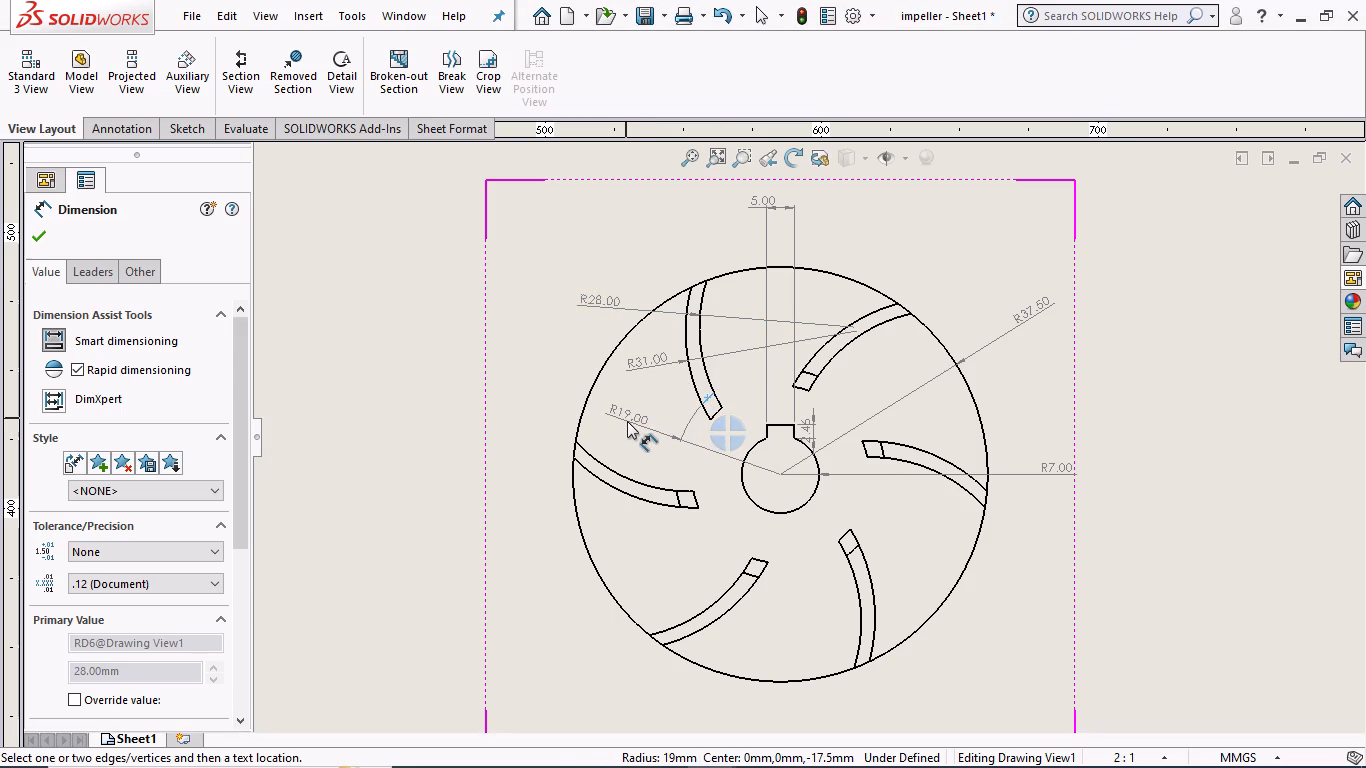
{"action": "left_click", "coordinate": [627, 421]}
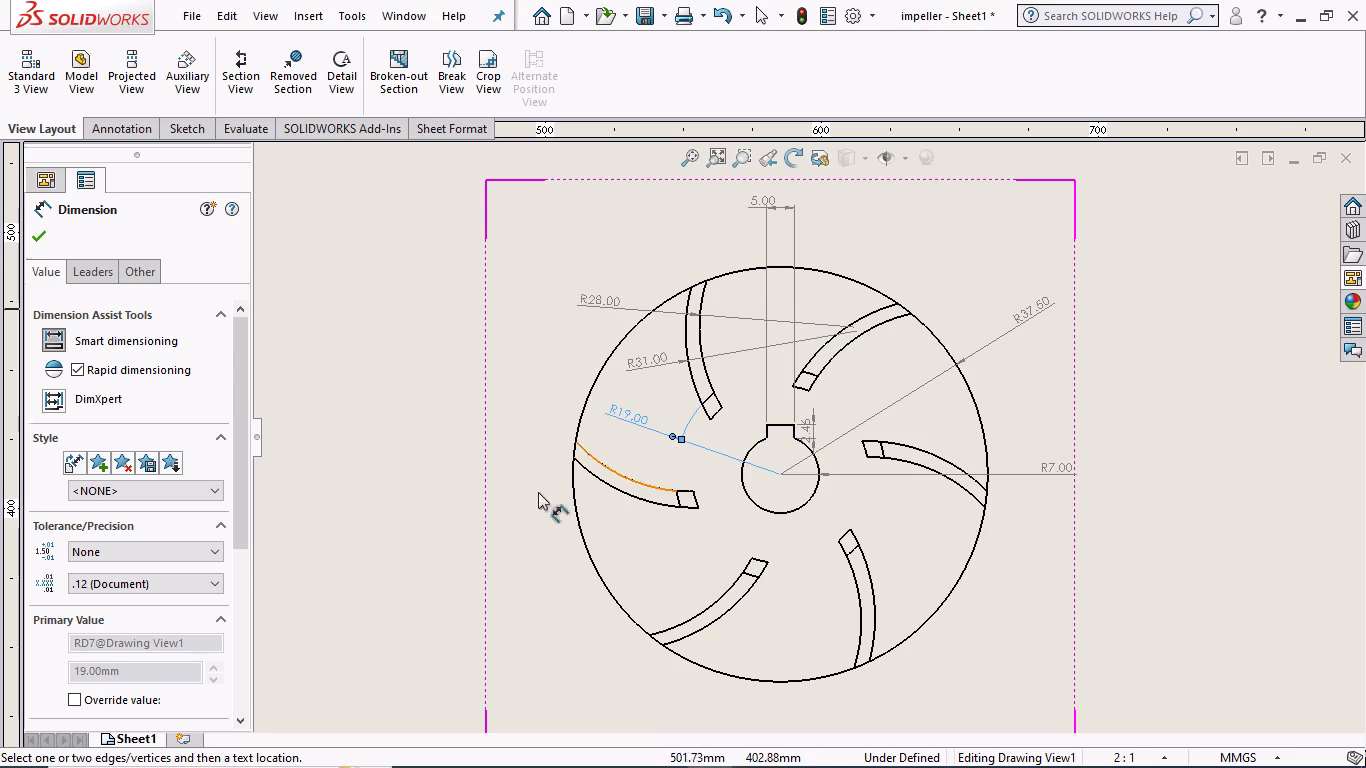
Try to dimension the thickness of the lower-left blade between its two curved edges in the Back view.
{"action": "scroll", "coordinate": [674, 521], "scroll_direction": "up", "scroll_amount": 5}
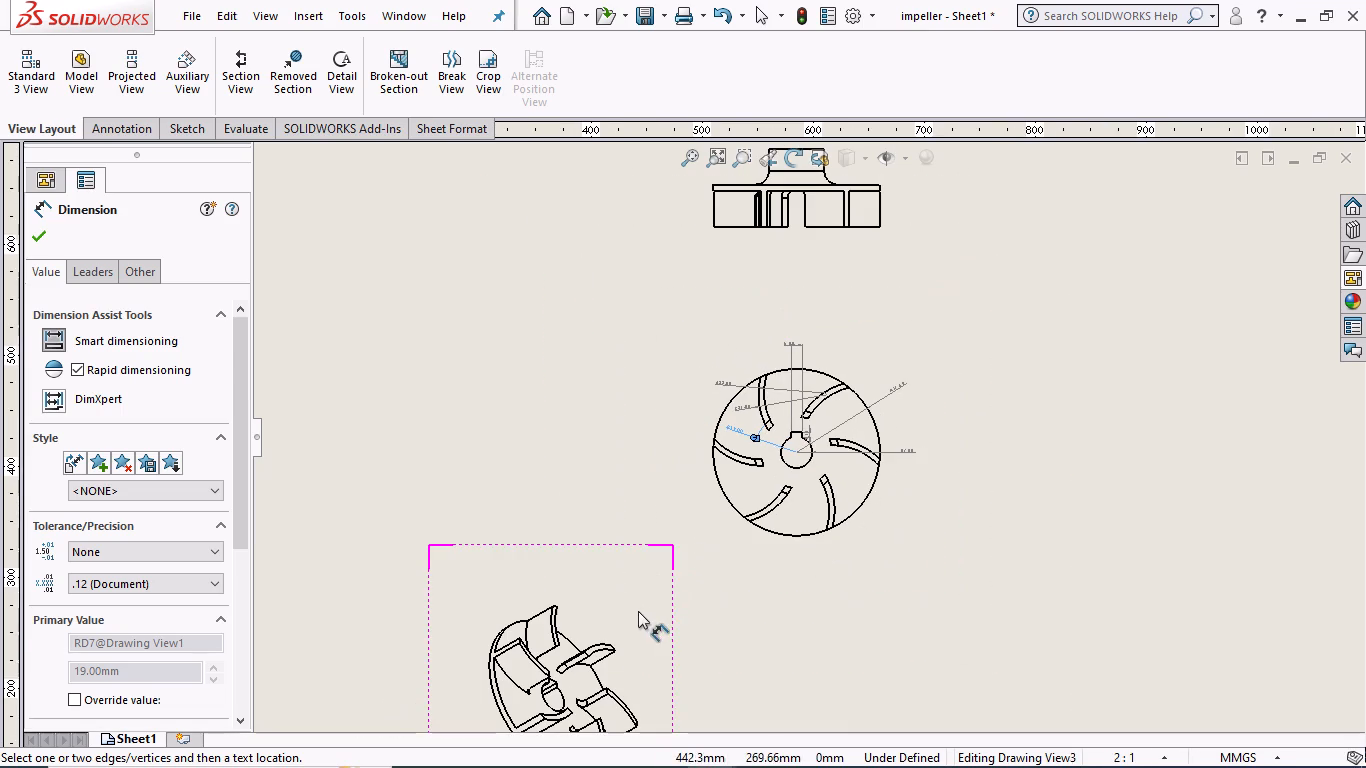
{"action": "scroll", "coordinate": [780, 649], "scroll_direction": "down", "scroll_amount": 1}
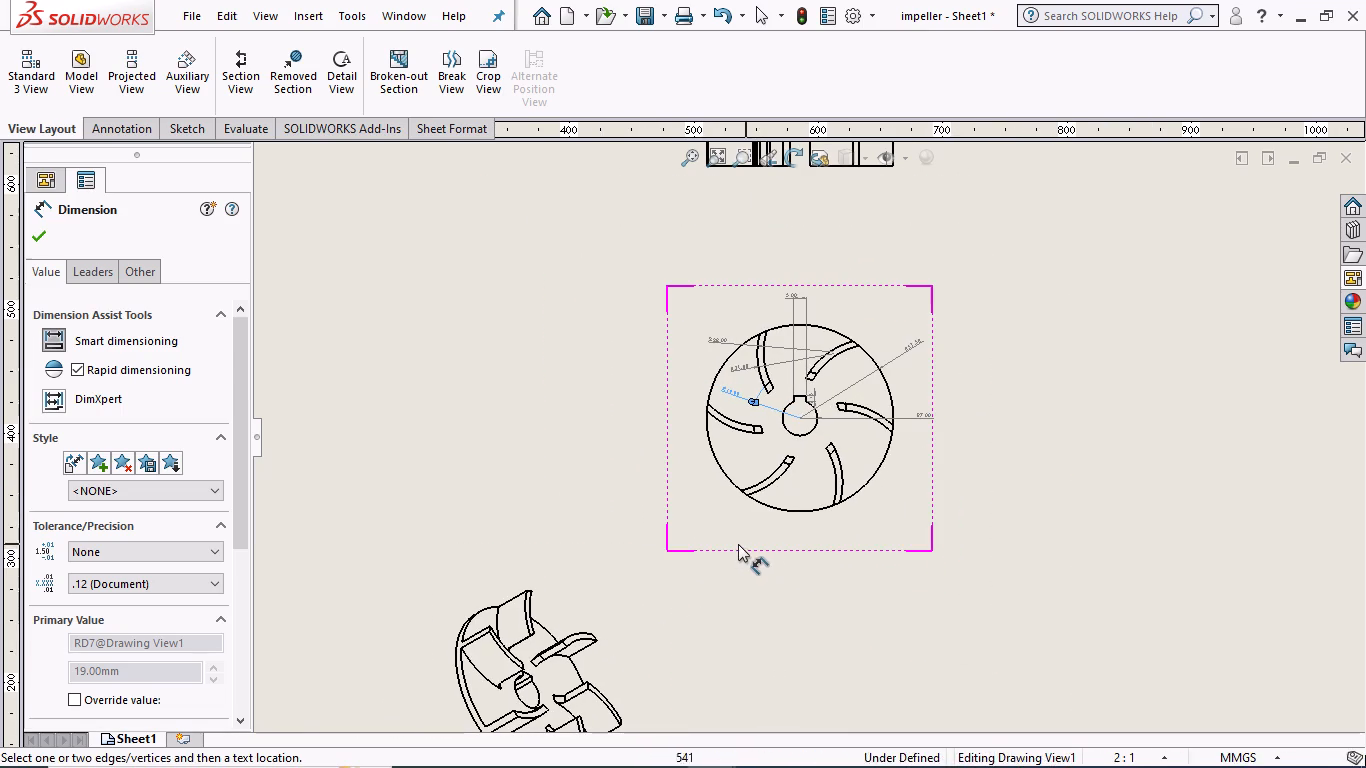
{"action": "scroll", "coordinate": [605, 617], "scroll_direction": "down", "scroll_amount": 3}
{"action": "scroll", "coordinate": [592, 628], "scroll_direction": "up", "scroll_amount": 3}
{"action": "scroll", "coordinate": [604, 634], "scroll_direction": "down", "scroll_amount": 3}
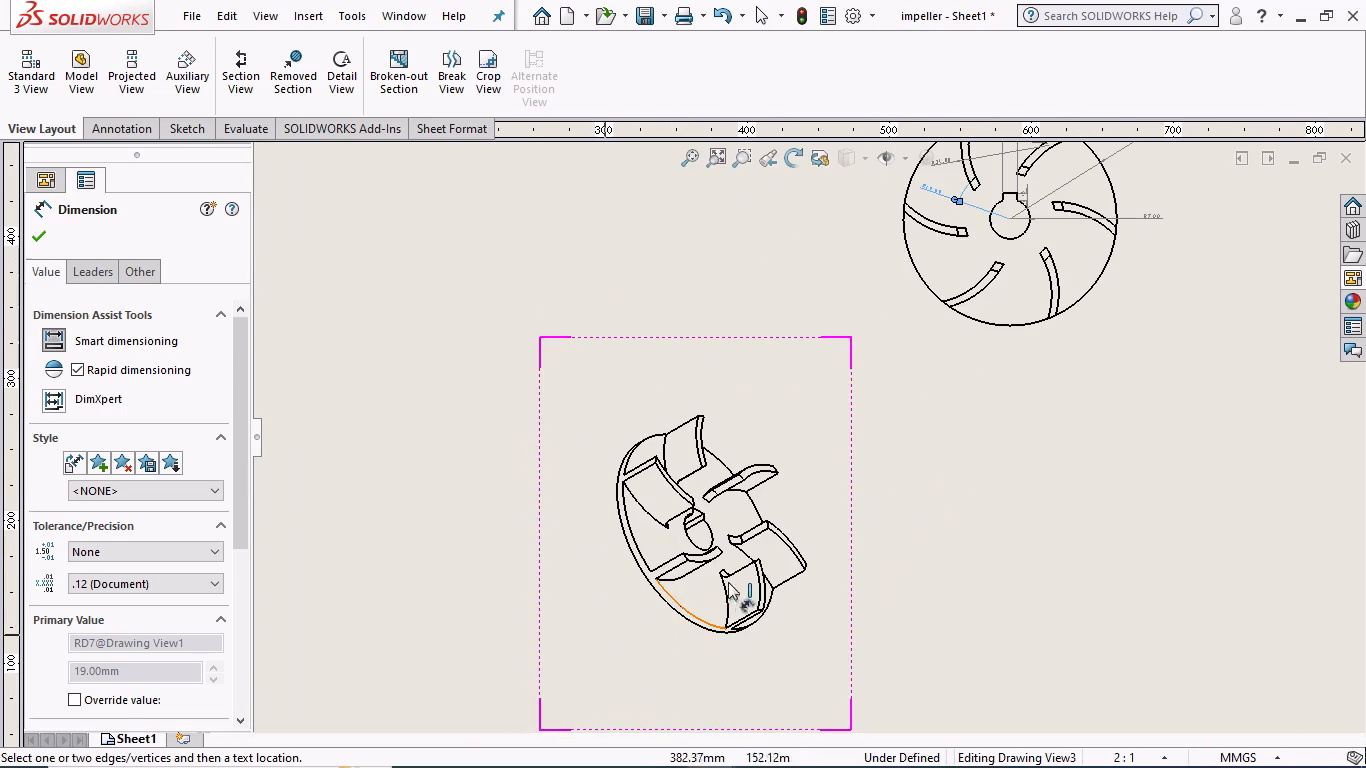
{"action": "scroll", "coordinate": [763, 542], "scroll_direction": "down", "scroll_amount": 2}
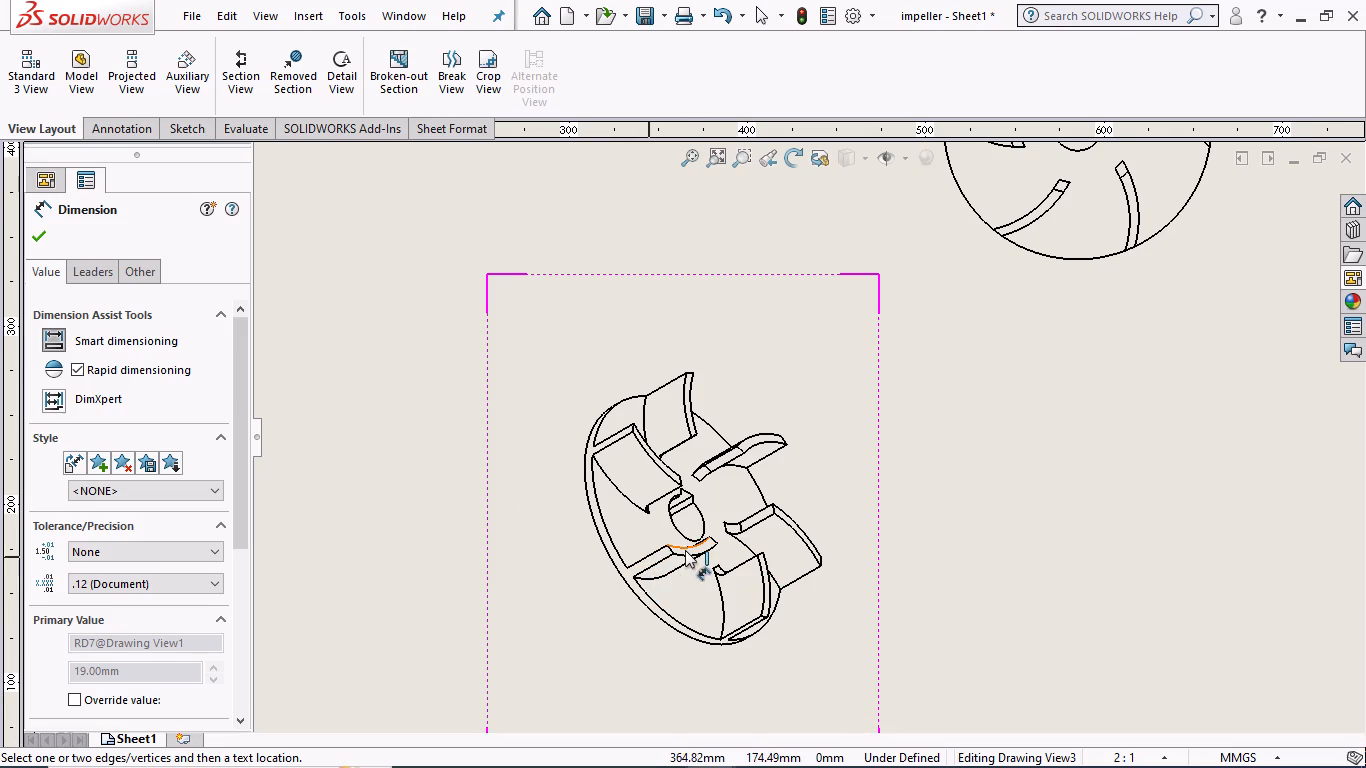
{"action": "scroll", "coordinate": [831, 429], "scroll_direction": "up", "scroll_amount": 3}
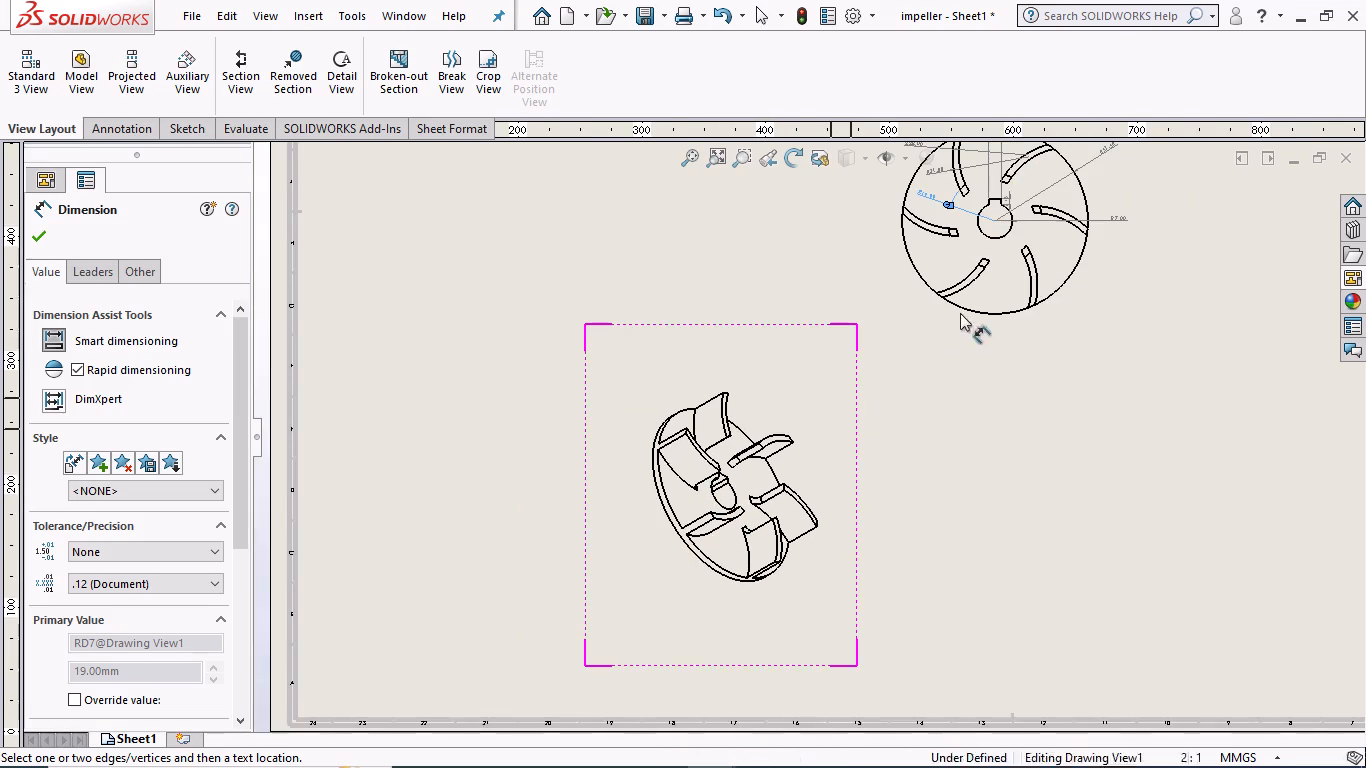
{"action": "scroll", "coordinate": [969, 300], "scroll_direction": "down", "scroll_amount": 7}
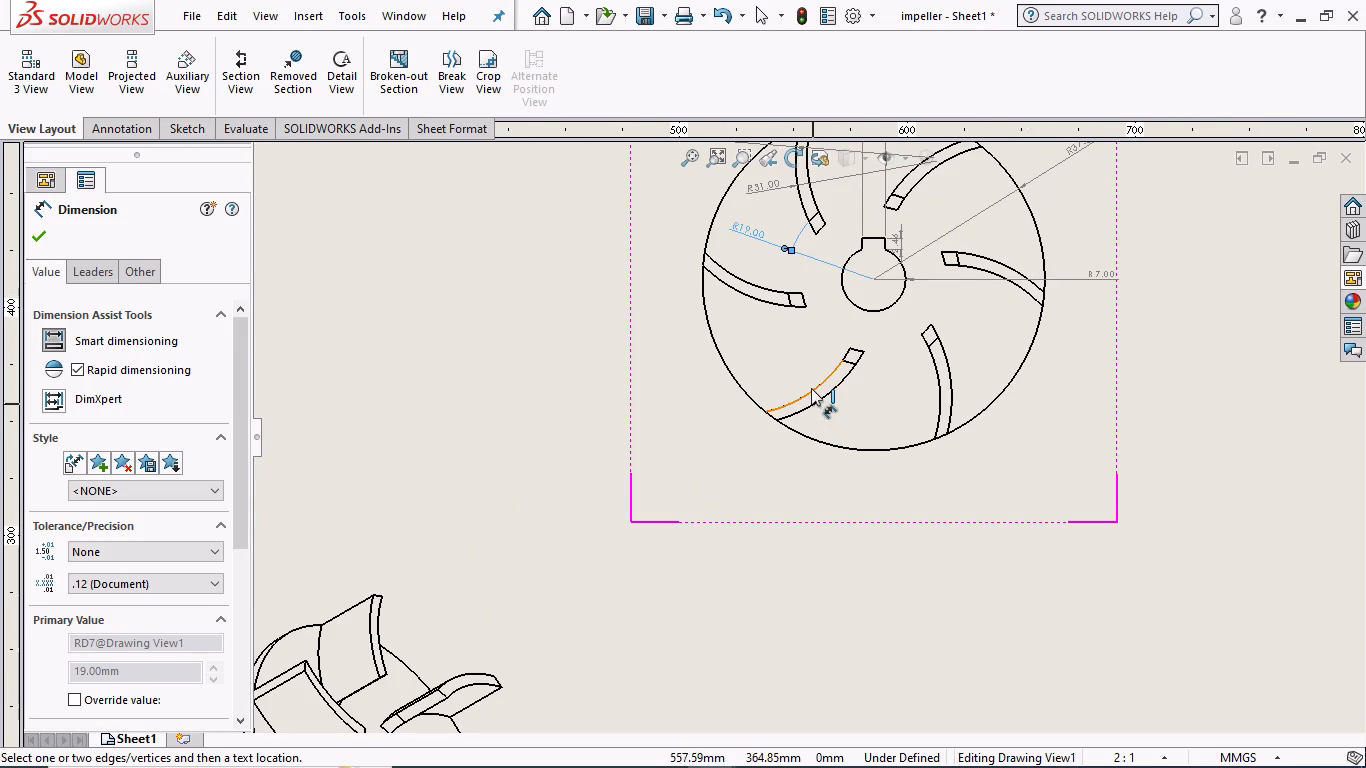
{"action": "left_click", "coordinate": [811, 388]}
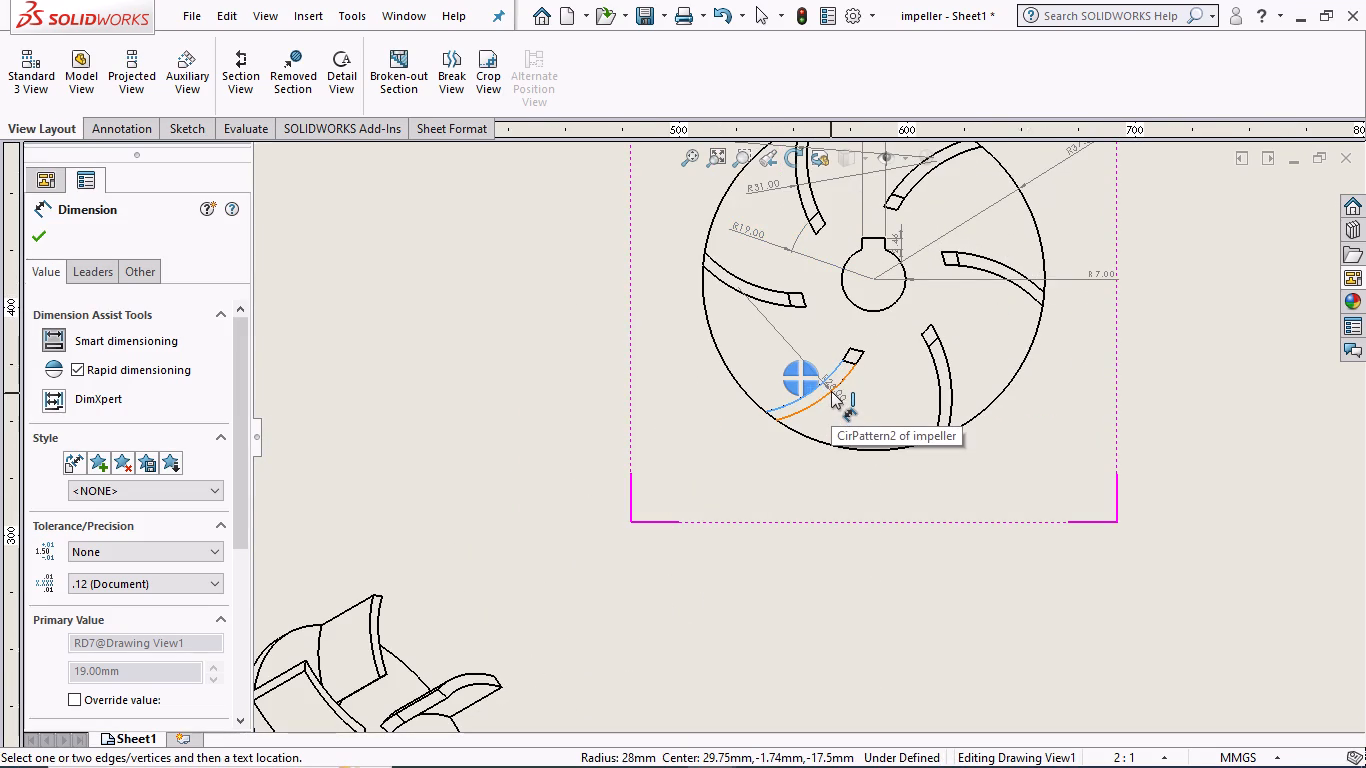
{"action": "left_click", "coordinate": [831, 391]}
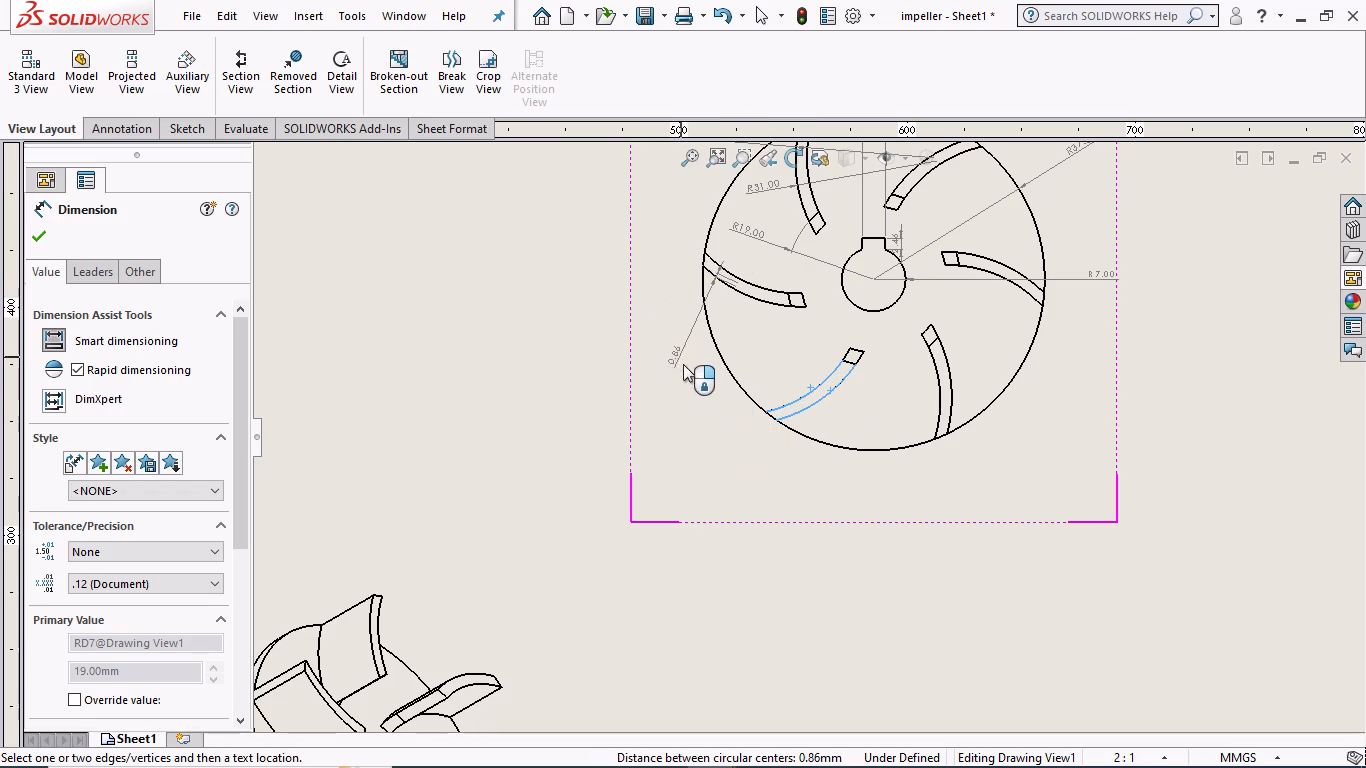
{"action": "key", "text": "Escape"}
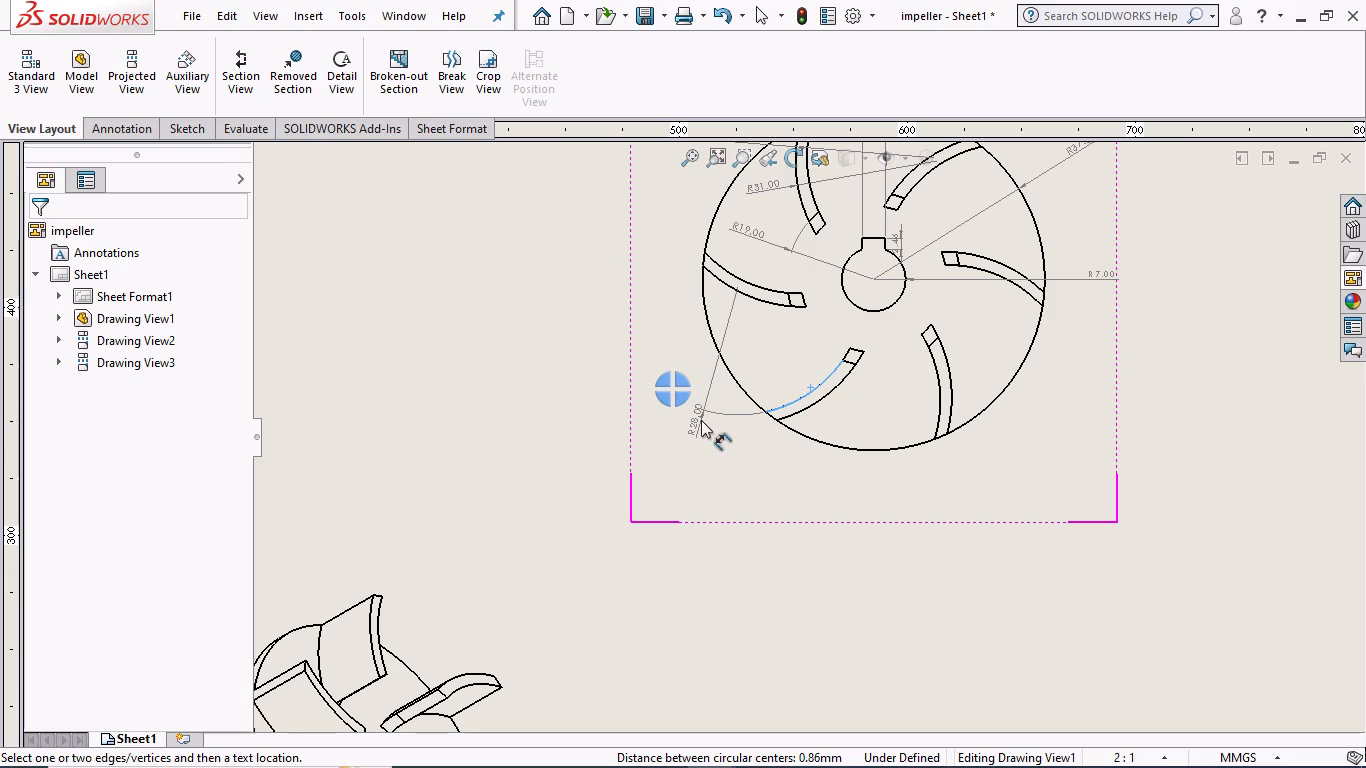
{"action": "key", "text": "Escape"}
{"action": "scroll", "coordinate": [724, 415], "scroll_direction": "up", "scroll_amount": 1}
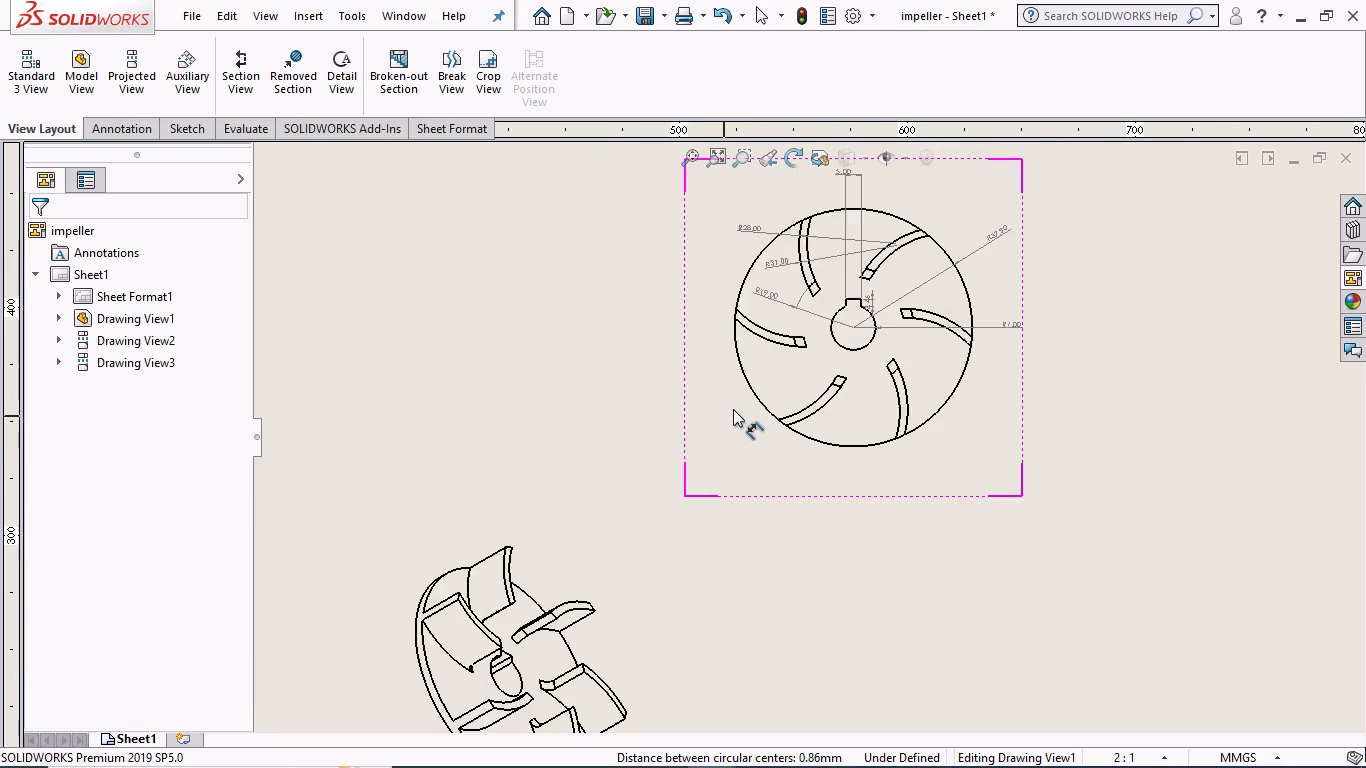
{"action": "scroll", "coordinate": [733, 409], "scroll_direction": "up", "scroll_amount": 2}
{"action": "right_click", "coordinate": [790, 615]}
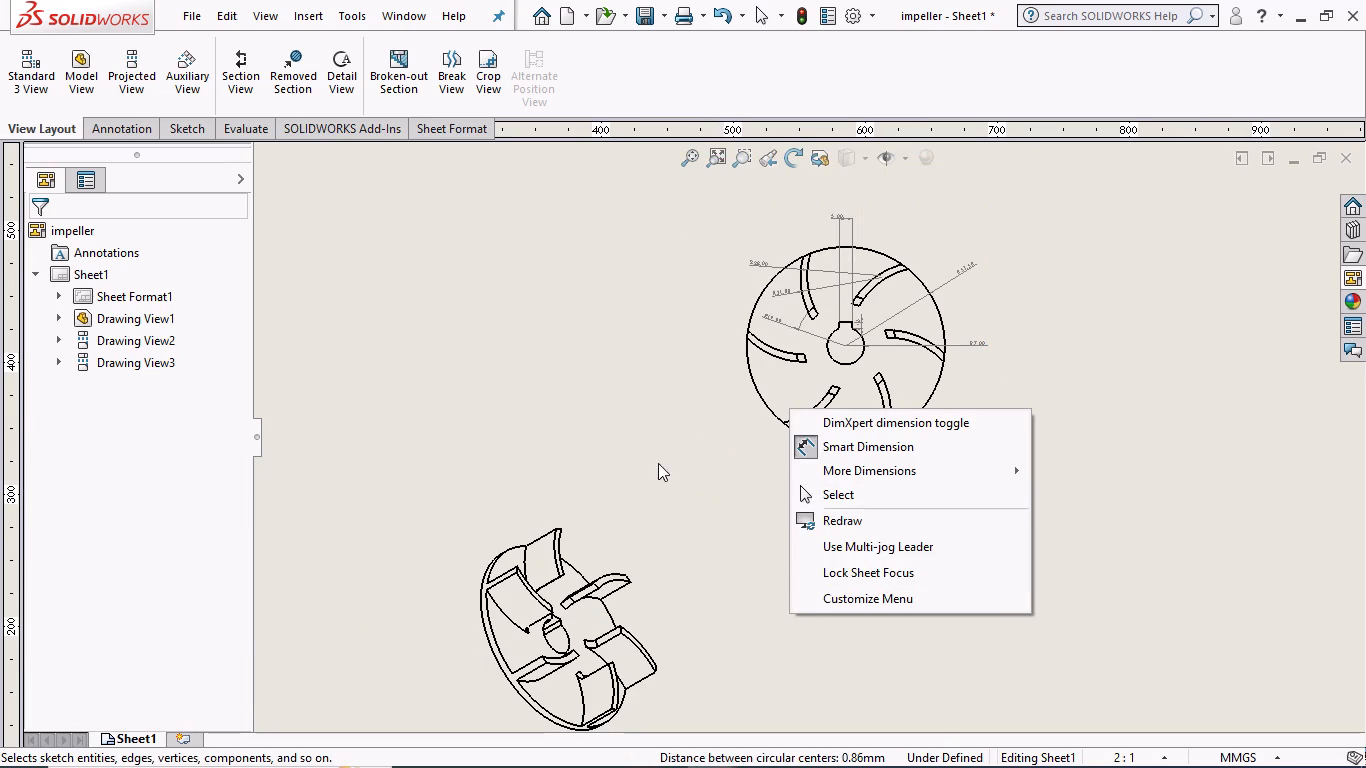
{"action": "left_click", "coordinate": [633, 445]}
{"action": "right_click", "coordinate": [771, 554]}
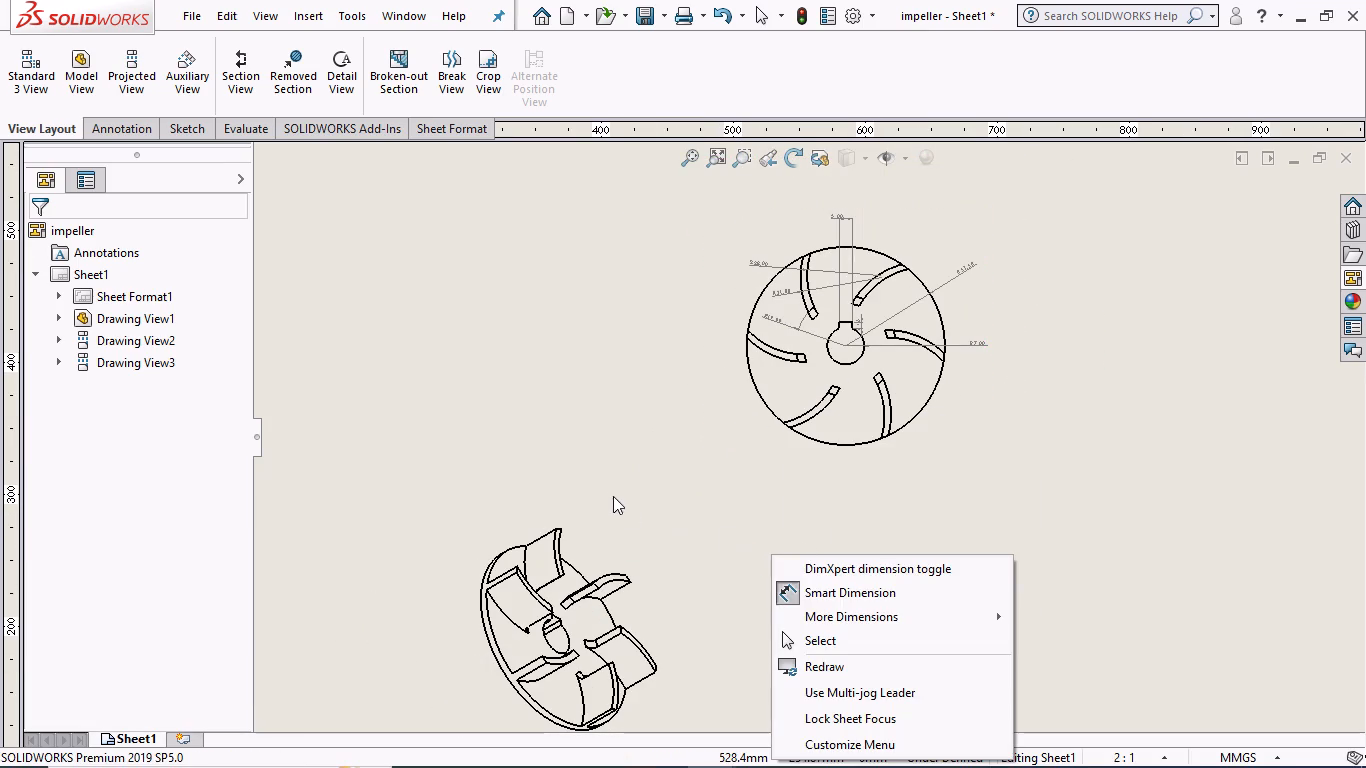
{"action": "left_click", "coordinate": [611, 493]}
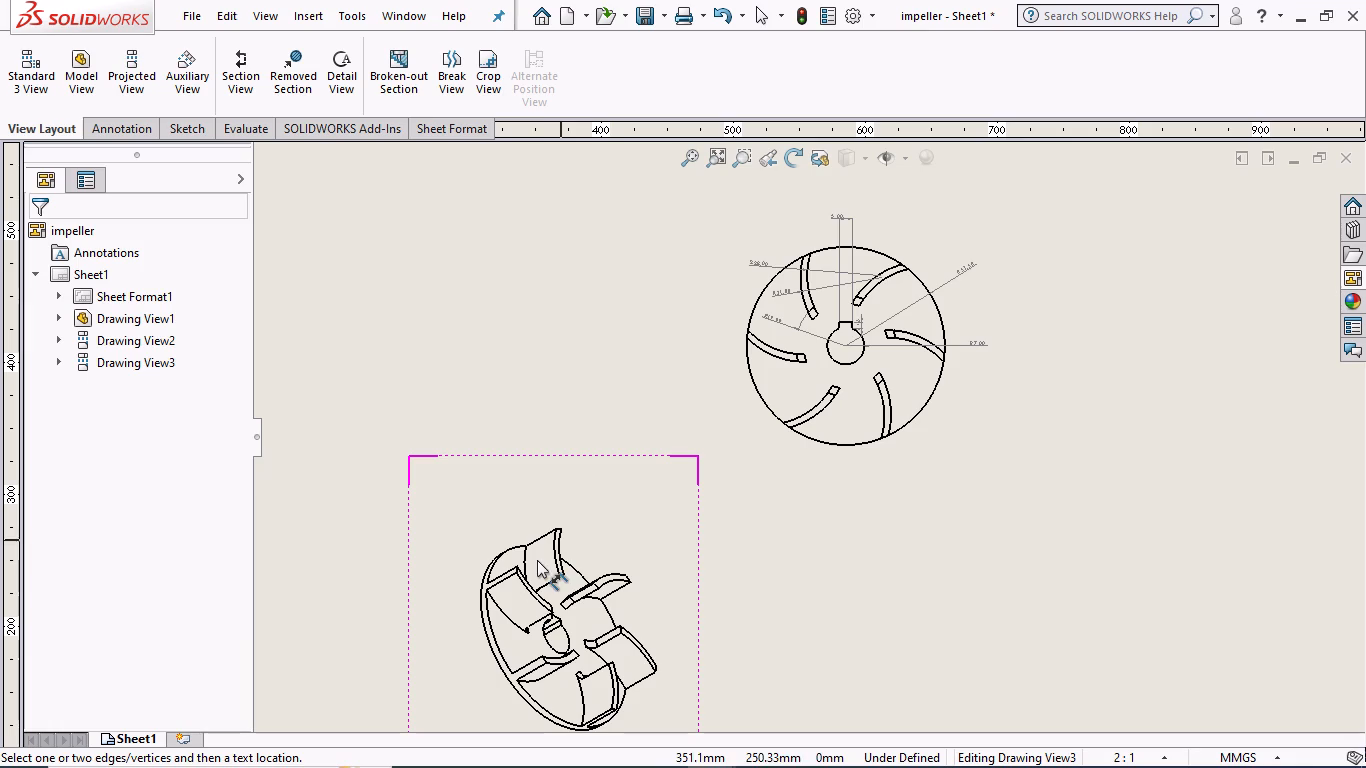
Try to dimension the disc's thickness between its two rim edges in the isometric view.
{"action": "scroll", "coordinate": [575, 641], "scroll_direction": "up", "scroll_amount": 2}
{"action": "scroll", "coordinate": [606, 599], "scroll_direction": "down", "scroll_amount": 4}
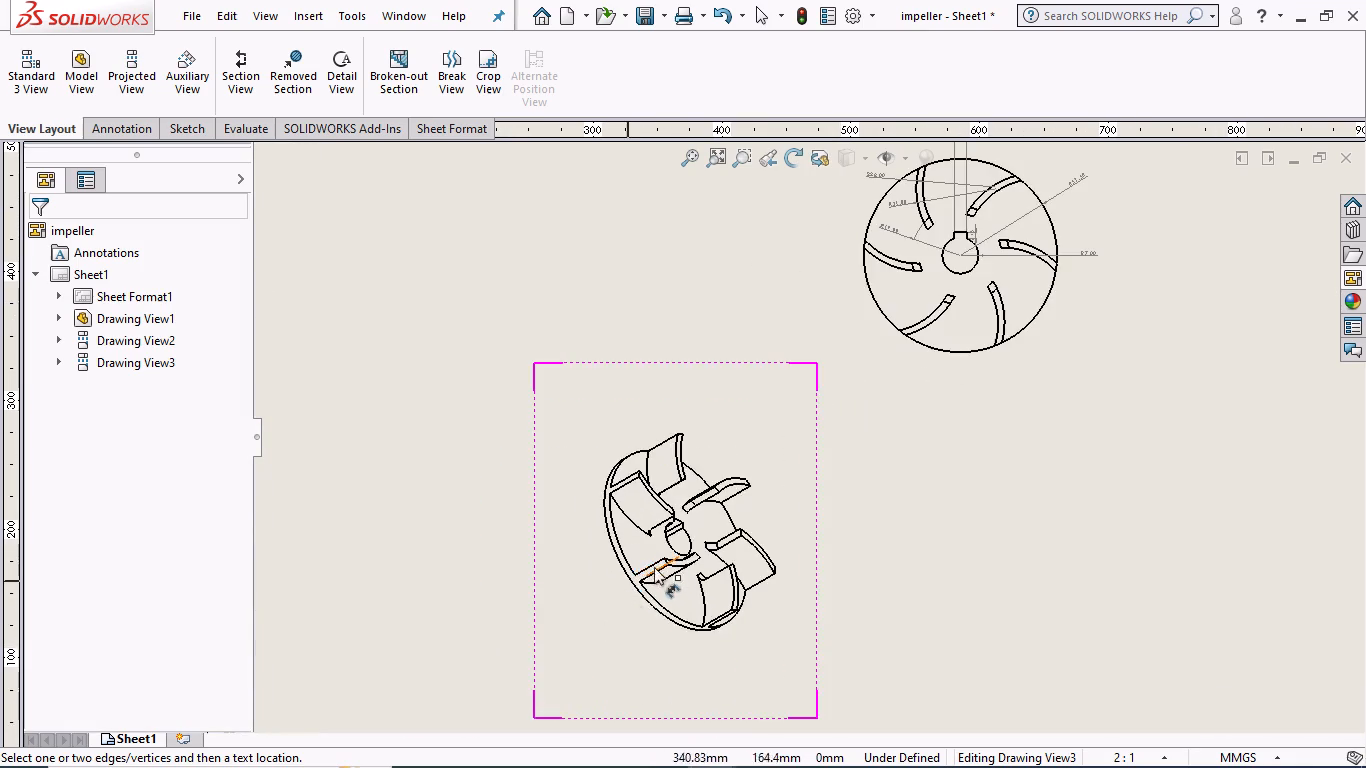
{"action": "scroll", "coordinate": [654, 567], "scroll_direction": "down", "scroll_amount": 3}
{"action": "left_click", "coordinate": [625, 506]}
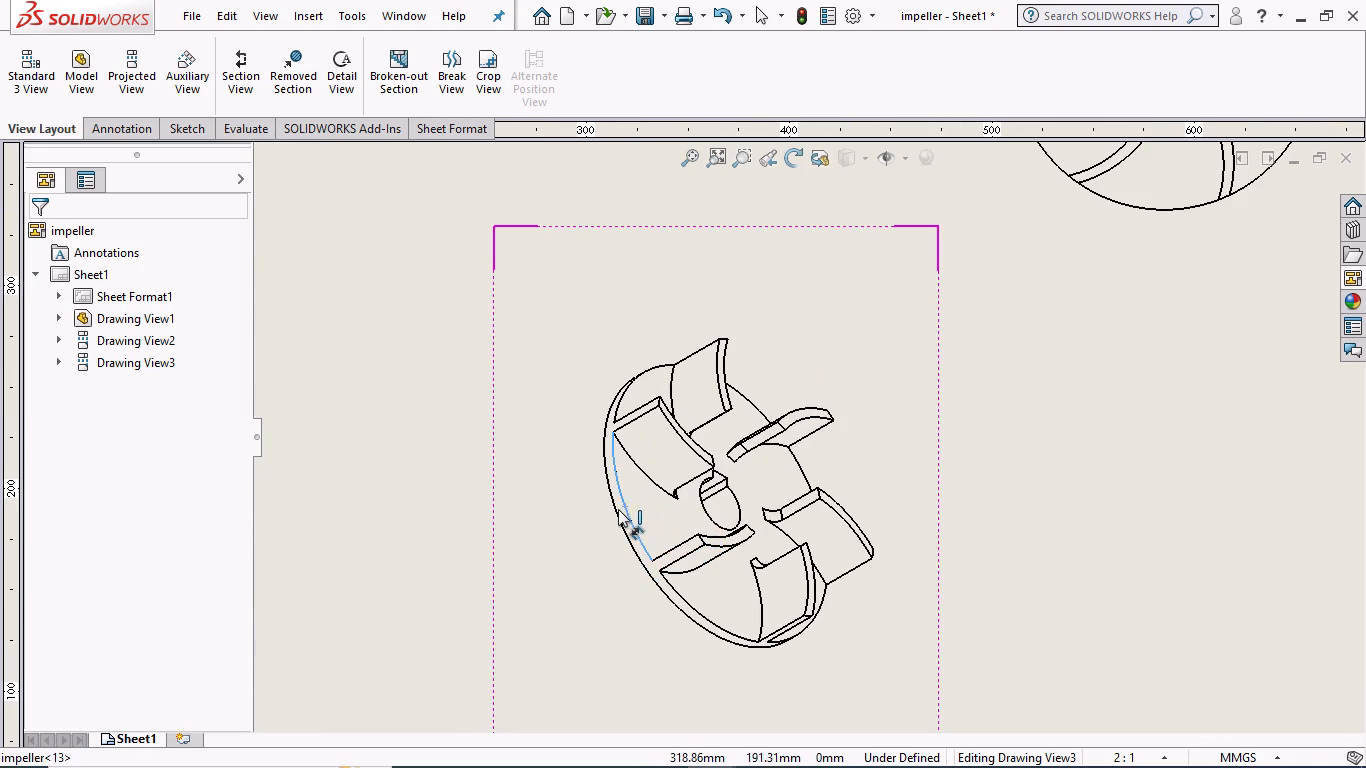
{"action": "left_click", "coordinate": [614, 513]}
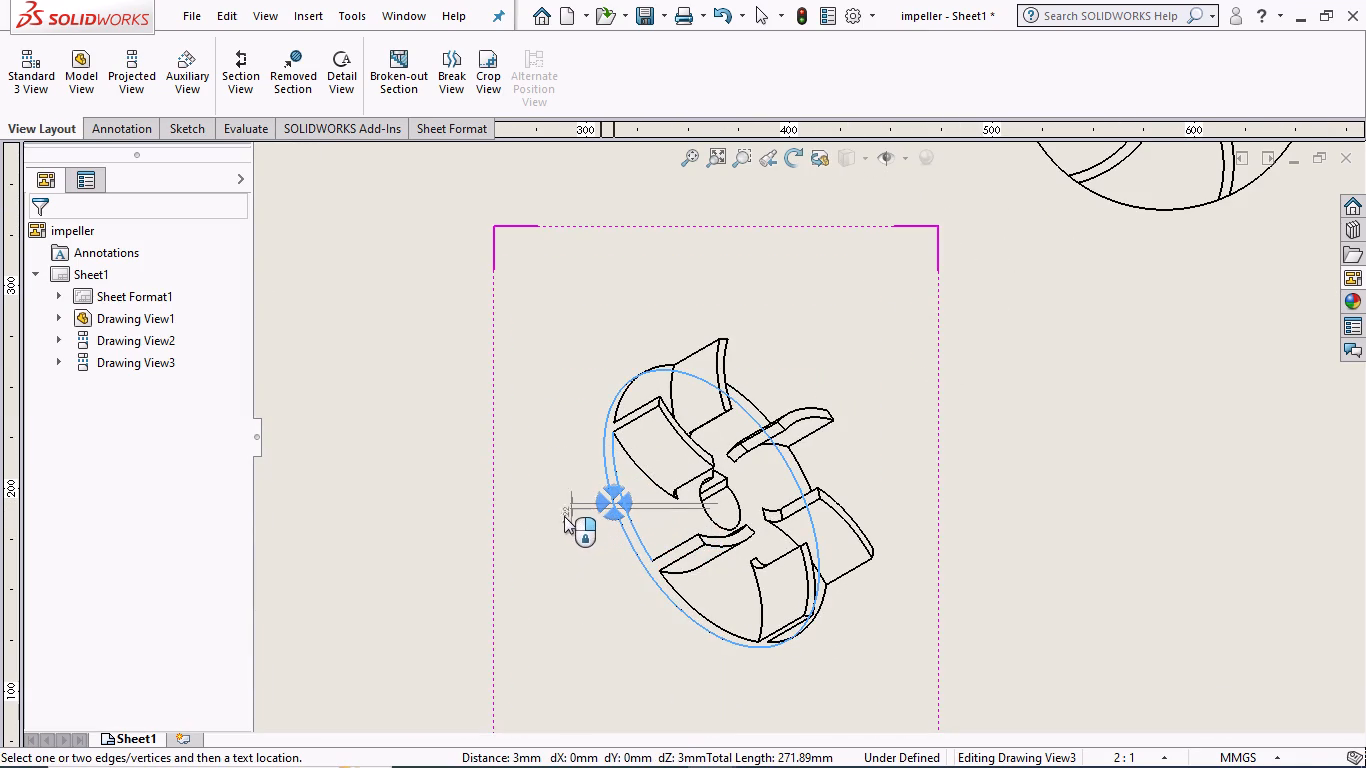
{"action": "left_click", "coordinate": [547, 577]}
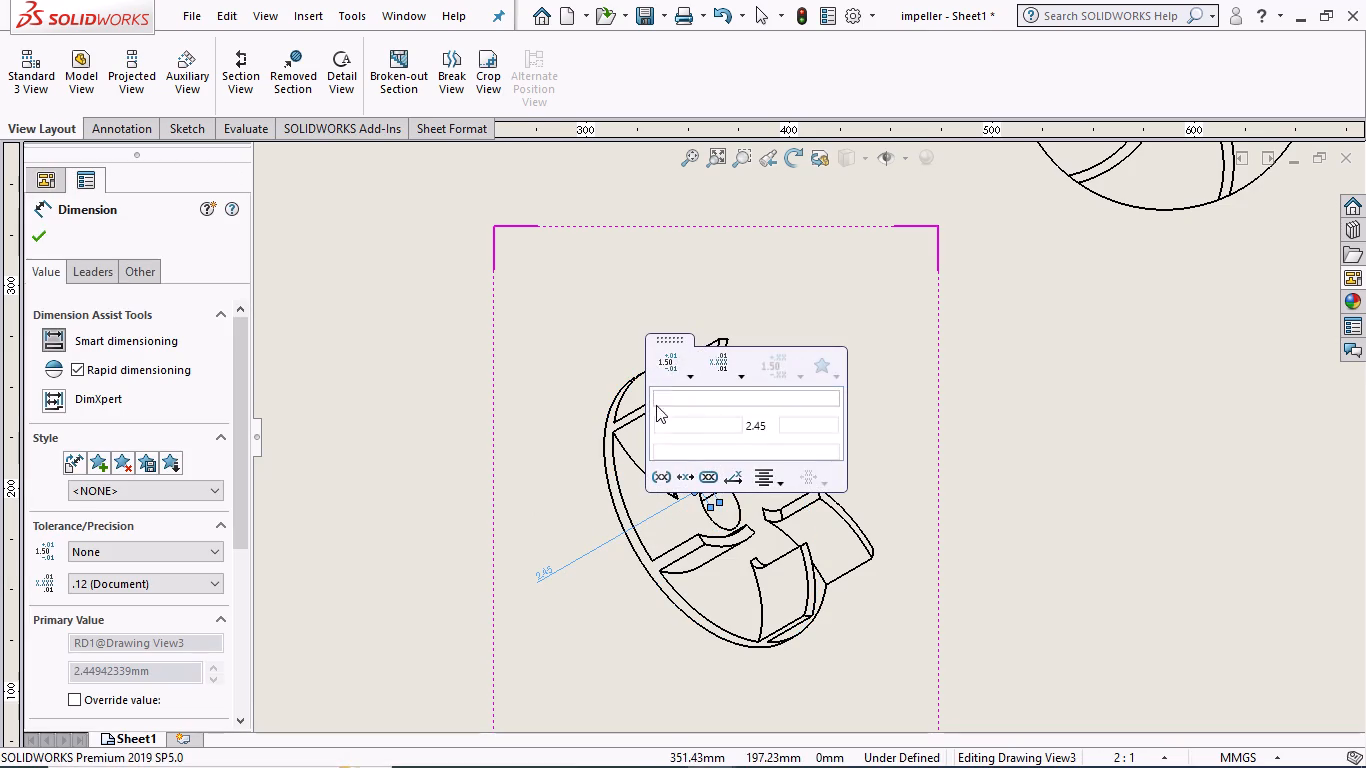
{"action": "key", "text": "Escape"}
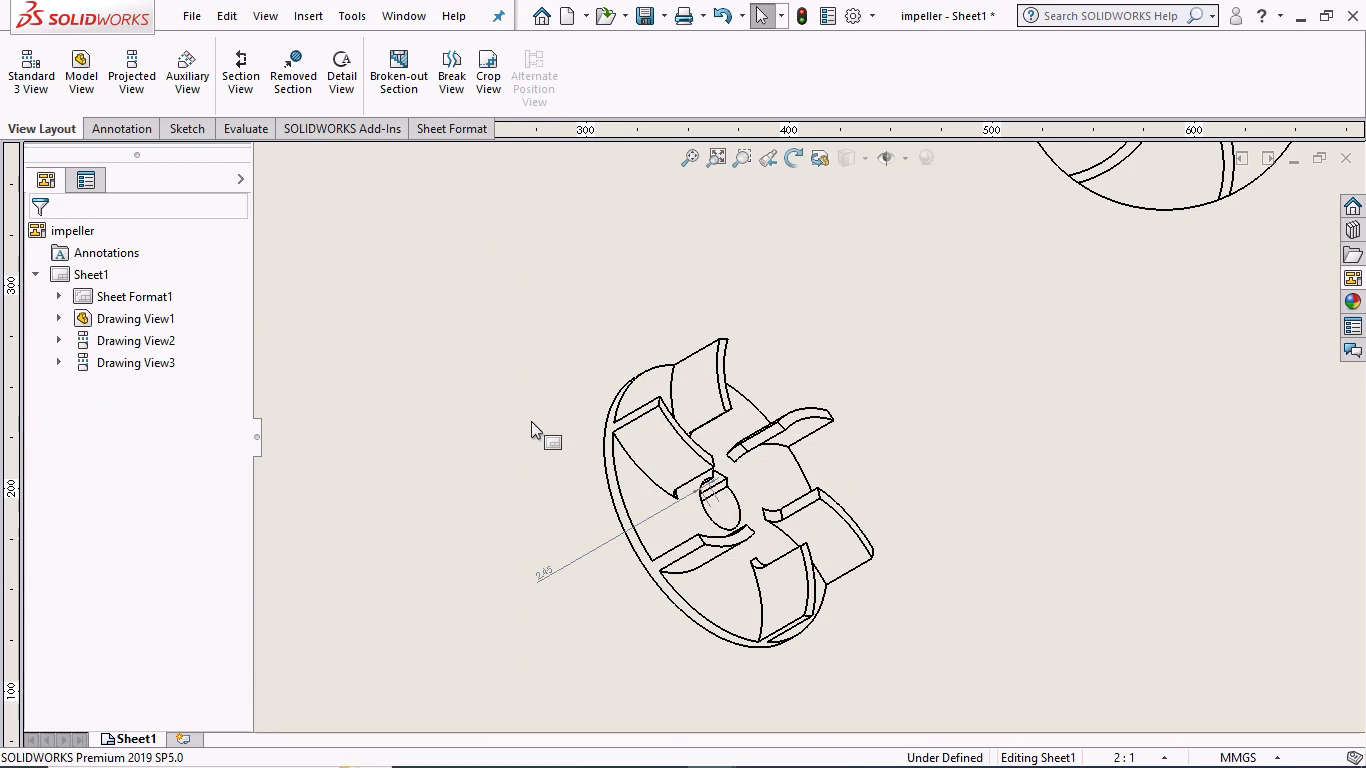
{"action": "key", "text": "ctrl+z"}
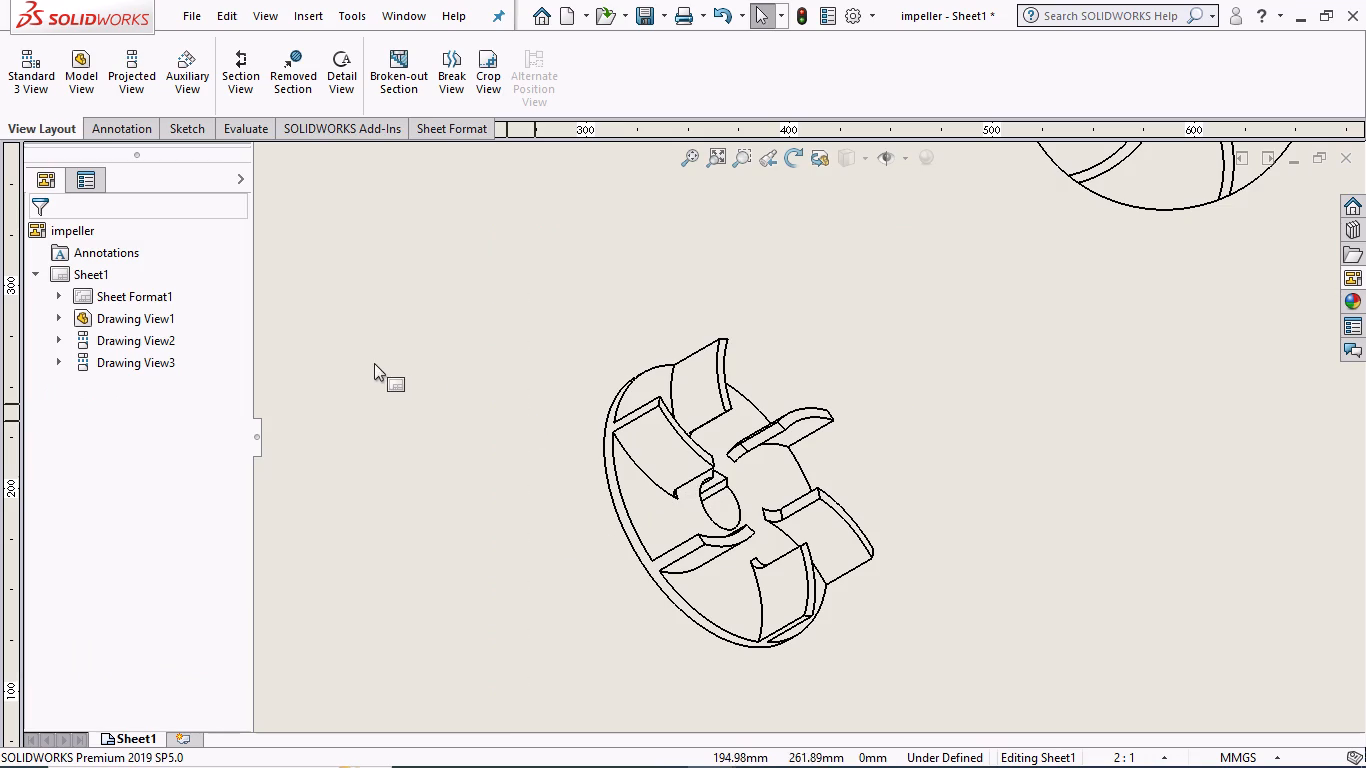
Dimension the disc's thickness with Smart Dimension in the projected view above the Back view, placing it beside the disc's right end.
{"action": "right_click", "coordinate": [373, 362]}
{"action": "left_click", "coordinate": [453, 603]}
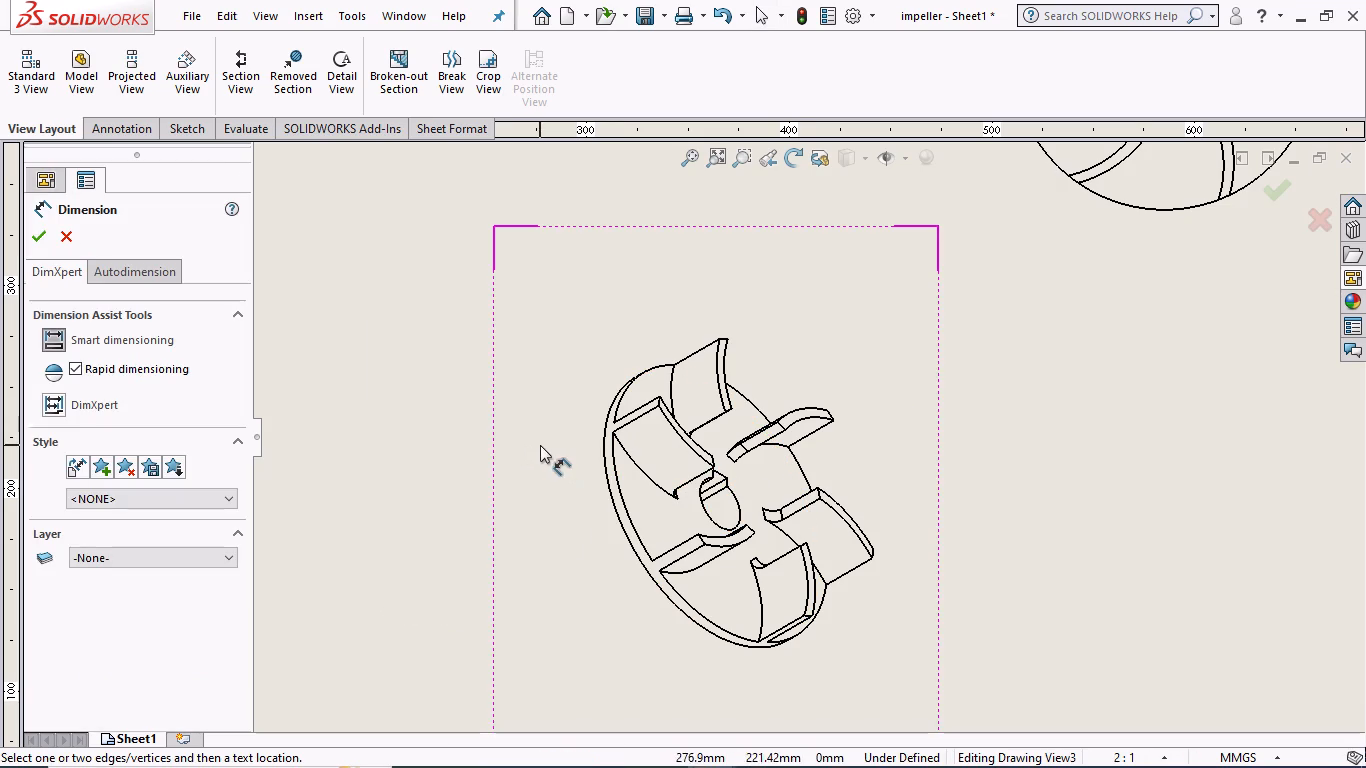
{"action": "scroll", "coordinate": [1036, 491], "scroll_direction": "up", "scroll_amount": 6}
{"action": "scroll", "coordinate": [959, 379], "scroll_direction": "up", "scroll_amount": 2}
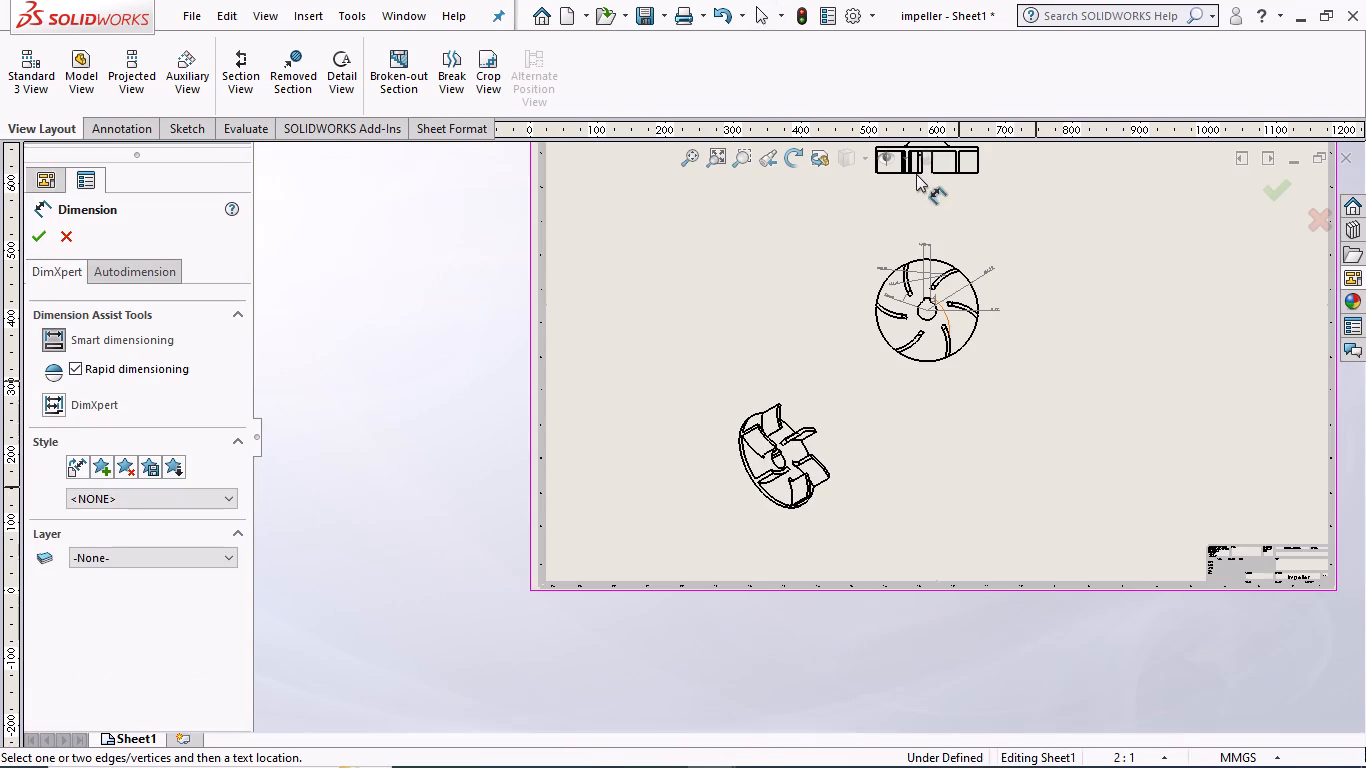
{"action": "scroll", "coordinate": [916, 174], "scroll_direction": "up", "scroll_amount": 1}
{"action": "scroll", "coordinate": [923, 186], "scroll_direction": "down", "scroll_amount": 13}
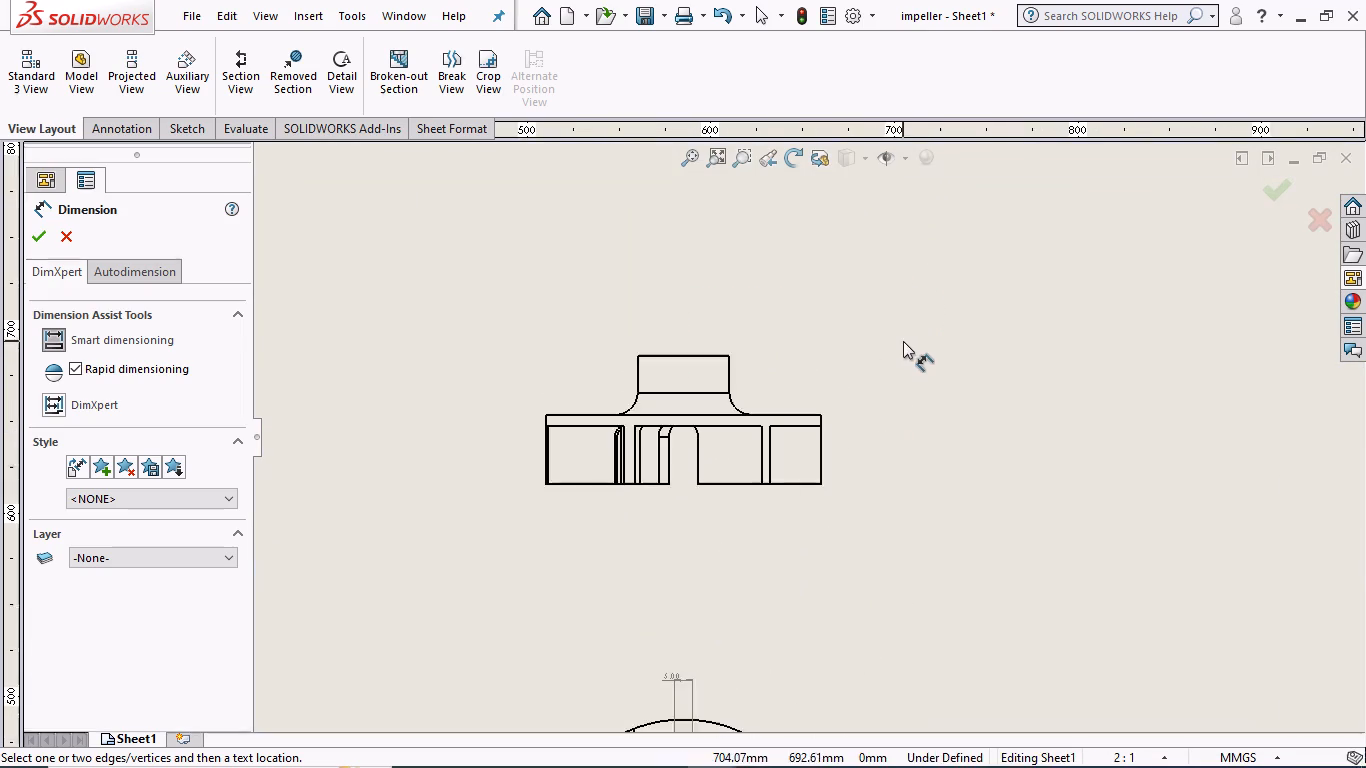
{"action": "scroll", "coordinate": [903, 341], "scroll_direction": "down", "scroll_amount": 2}
{"action": "left_click", "coordinate": [742, 459]}
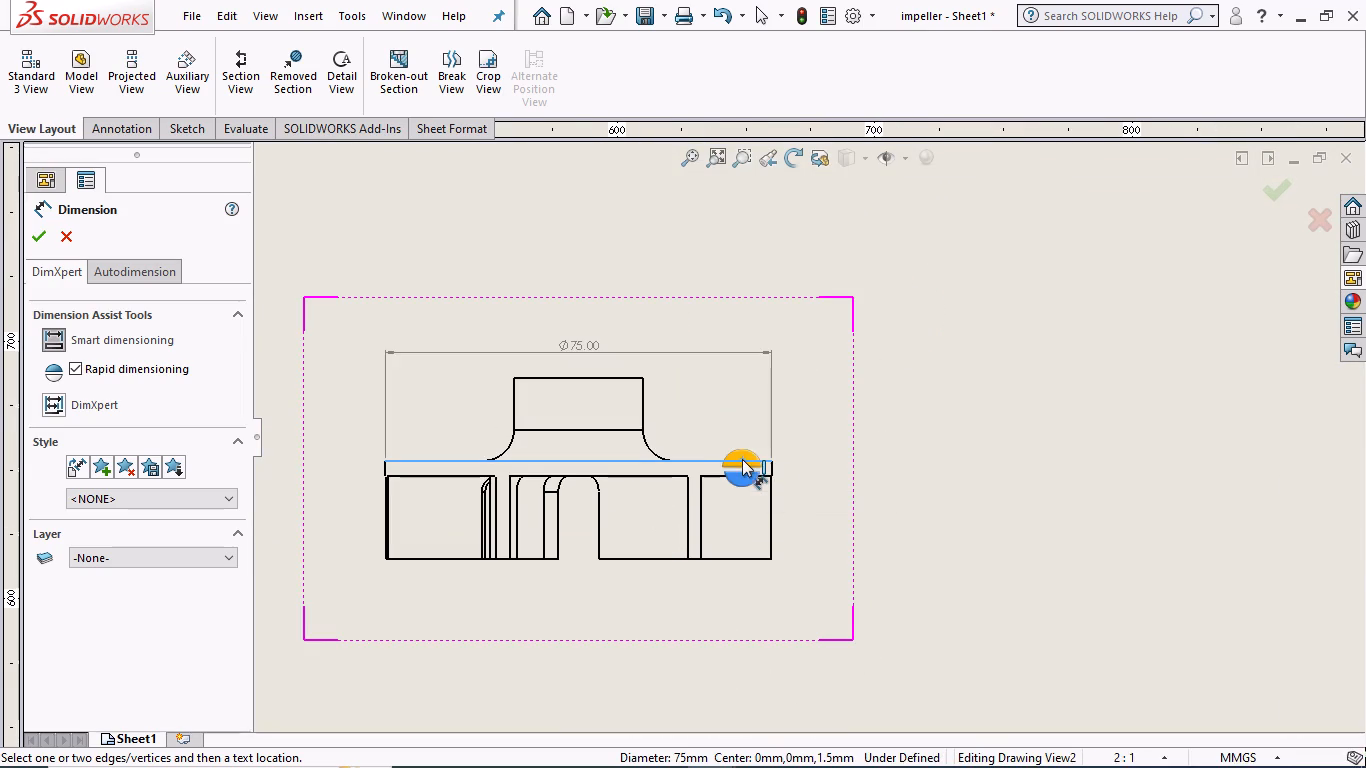
{"action": "left_click", "coordinate": [716, 476]}
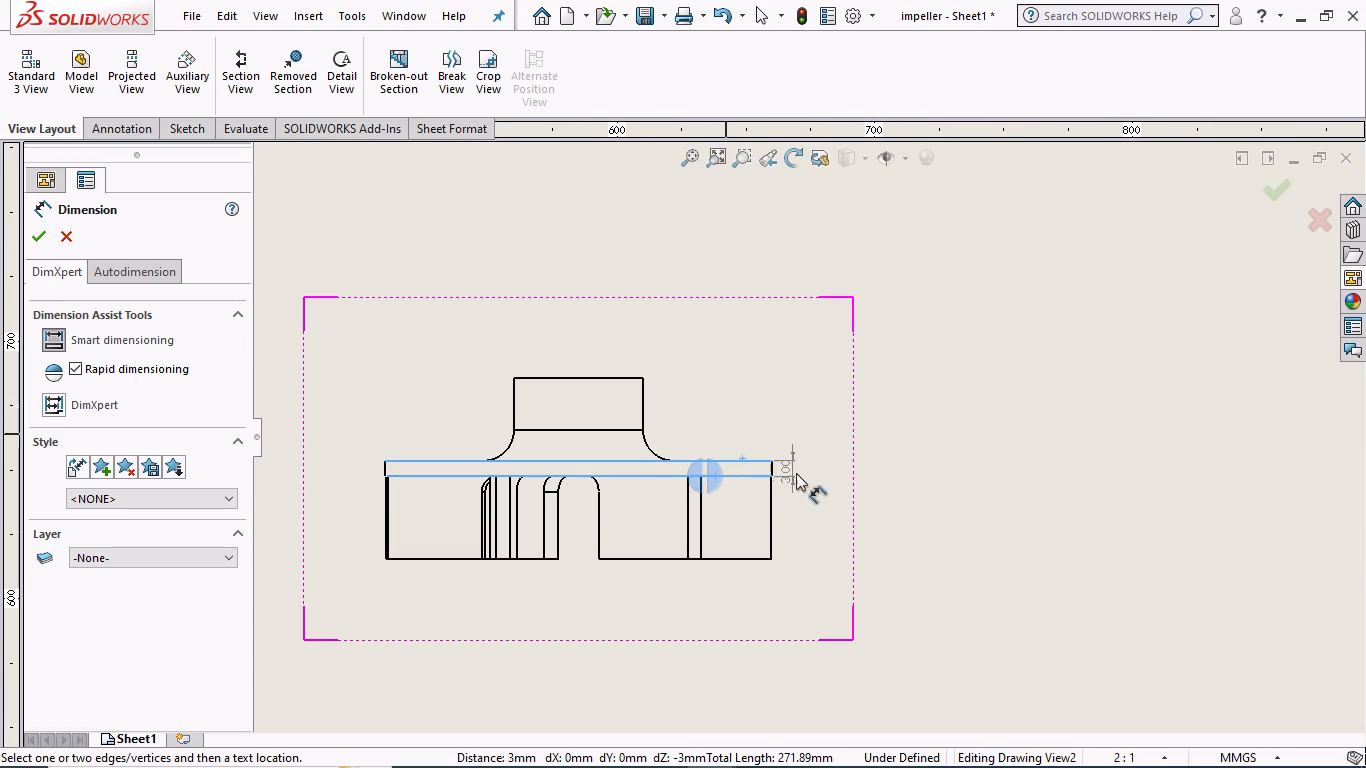
{"action": "left_click", "coordinate": [818, 471]}
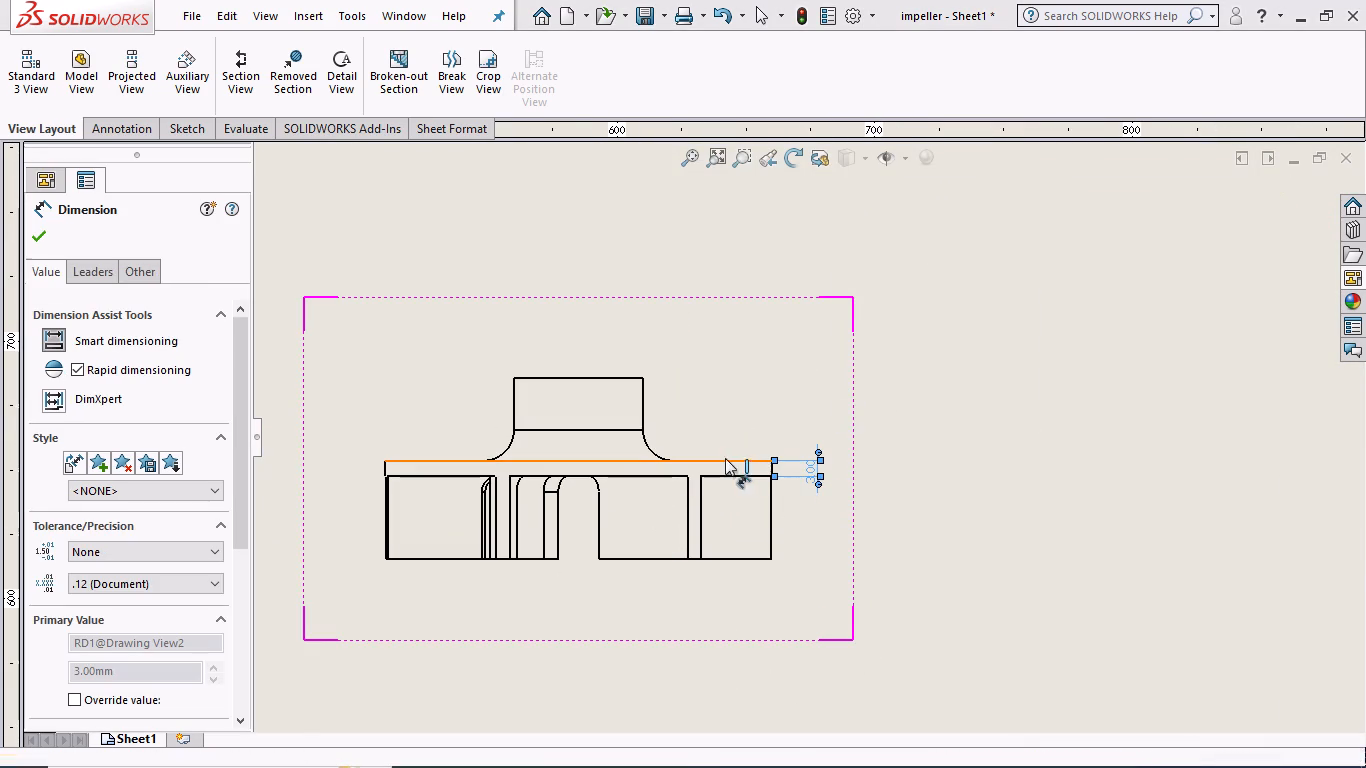
Dimension the keyway's width and the hub's diameter above the hub, and its straight side height to the right.
{"action": "left_click", "coordinate": [584, 377]}
{"action": "left_click", "coordinate": [587, 336]}
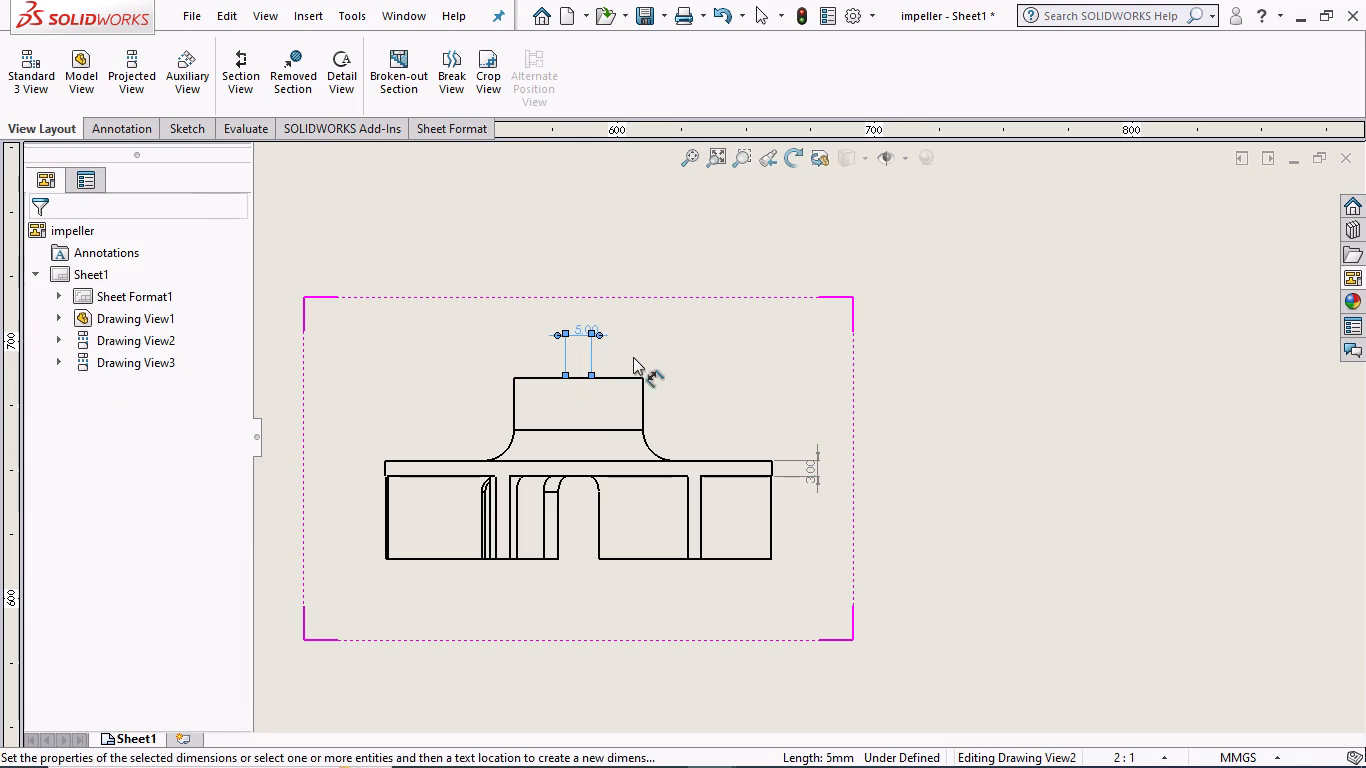
{"action": "left_click", "coordinate": [643, 397]}
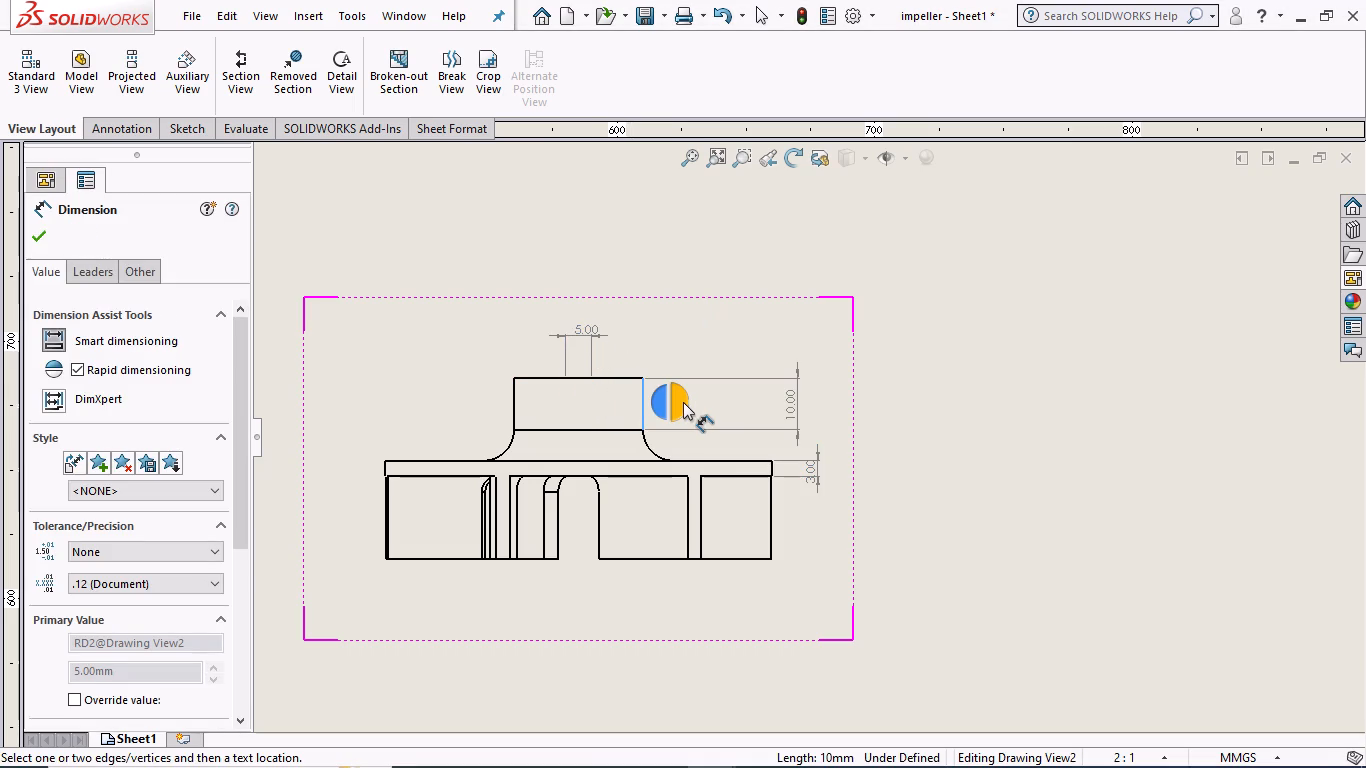
{"action": "left_click", "coordinate": [708, 401]}
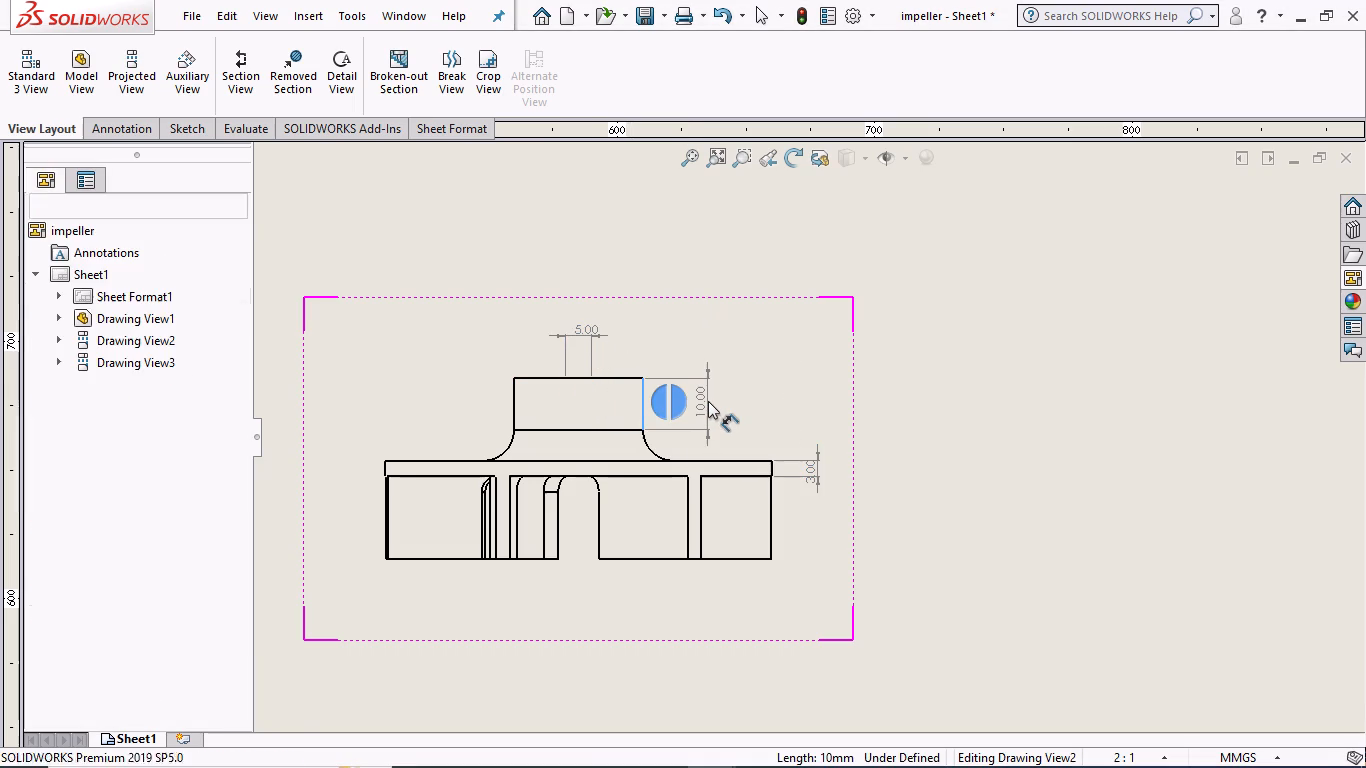
{"action": "left_click", "coordinate": [528, 377]}
{"action": "left_click", "coordinate": [528, 315]}
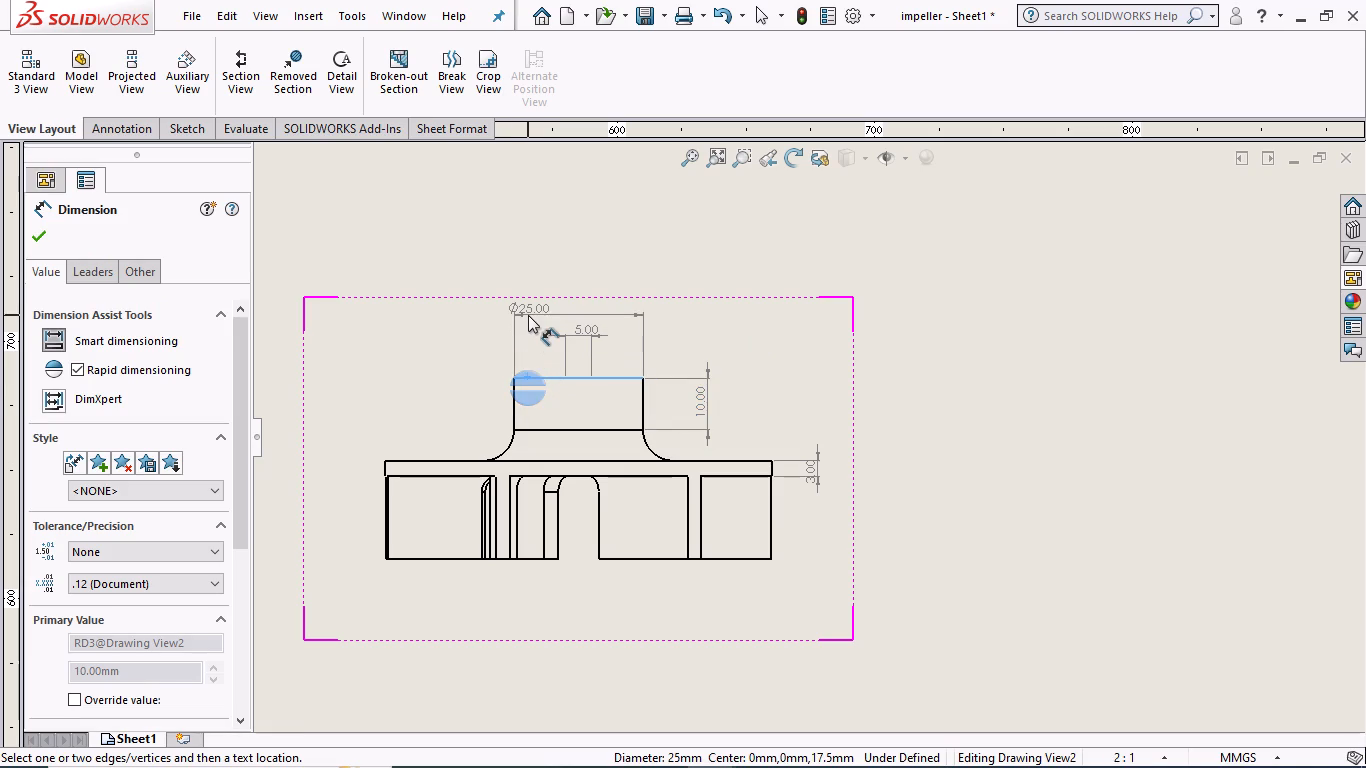
Dimension the hub's full height above the disc and the radius of its left base fillet in the projected view.
{"action": "left_click", "coordinate": [540, 375]}
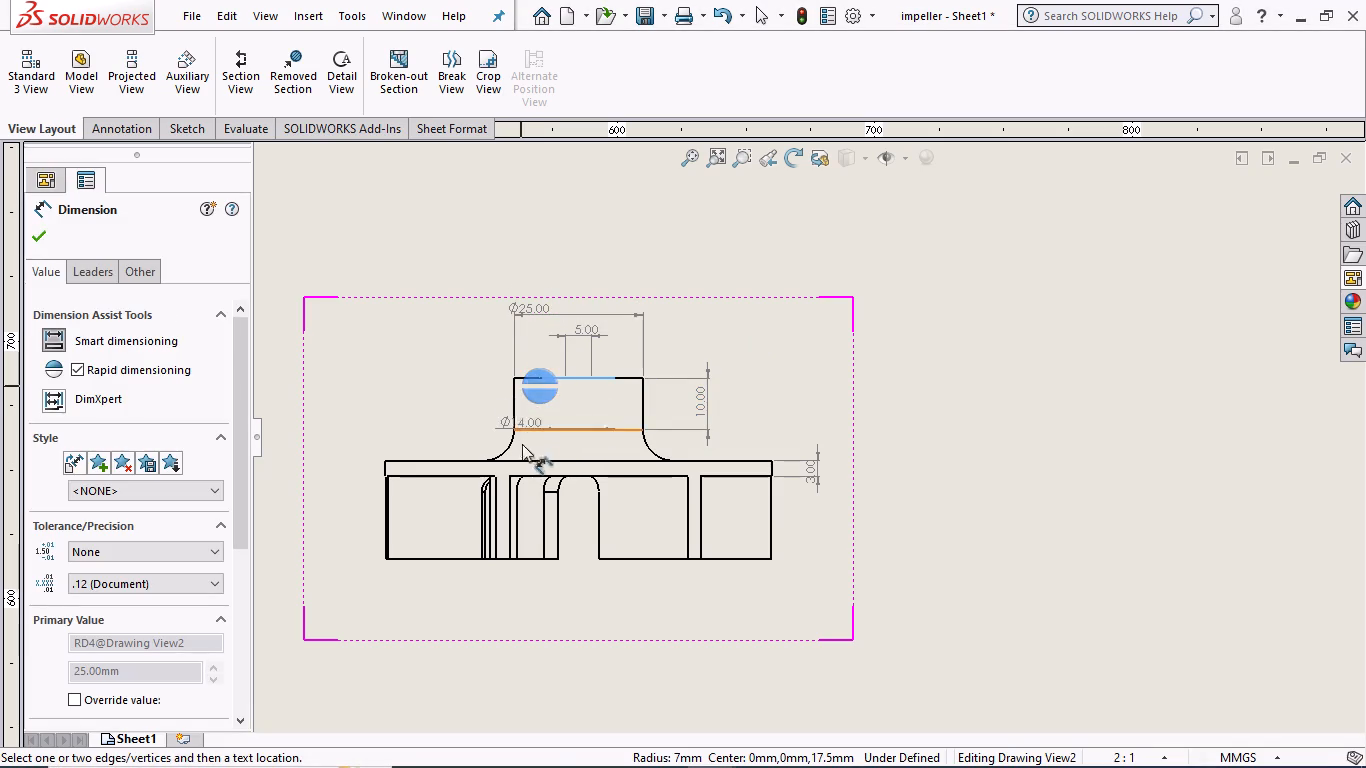
{"action": "left_click", "coordinate": [523, 460]}
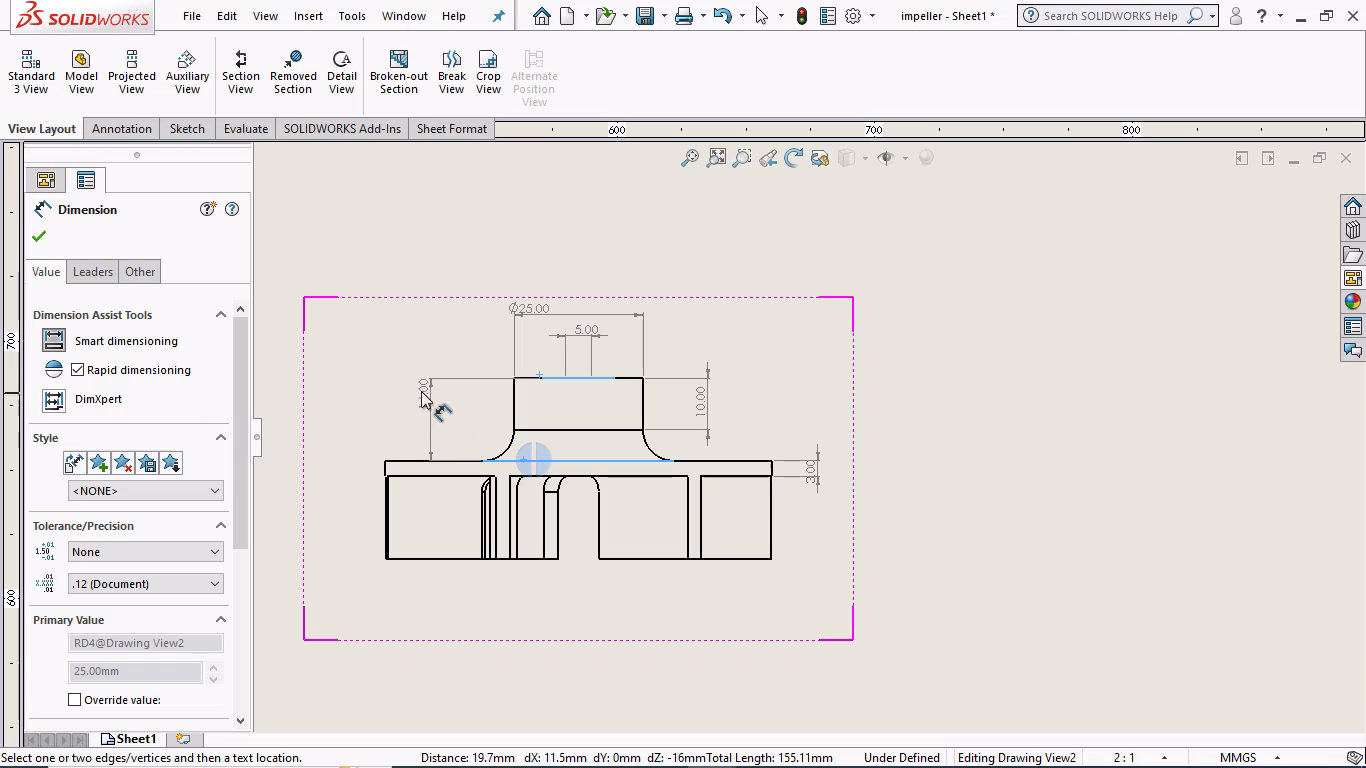
{"action": "left_click", "coordinate": [418, 410]}
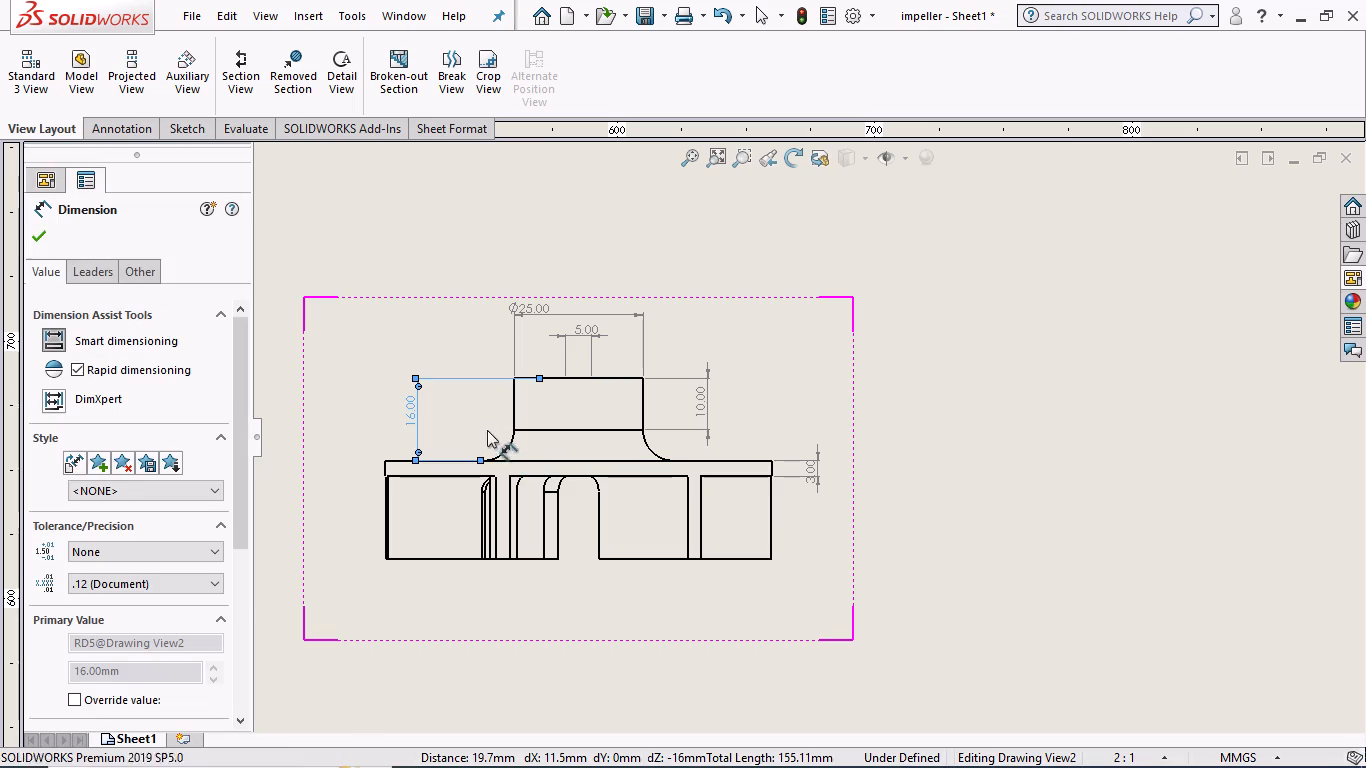
{"action": "left_click", "coordinate": [505, 450]}
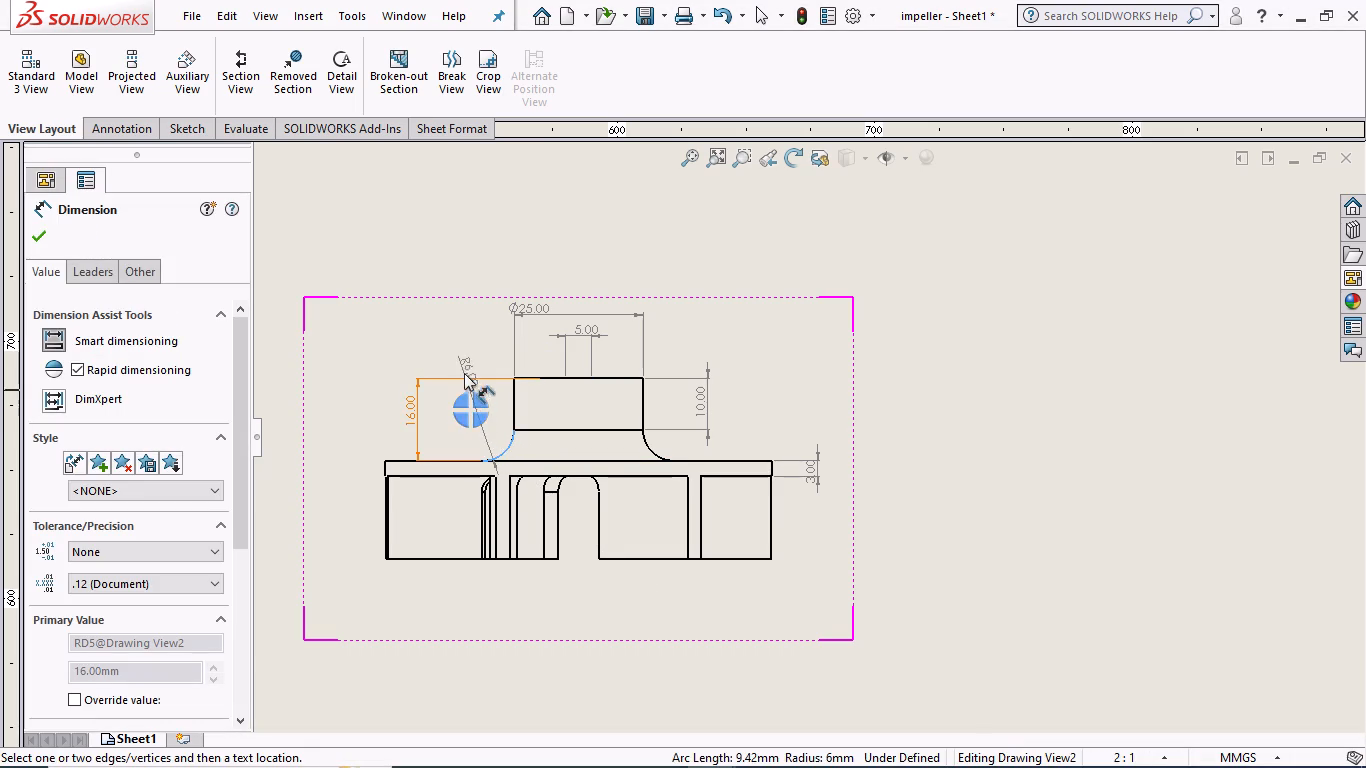
{"action": "left_click", "coordinate": [451, 347]}
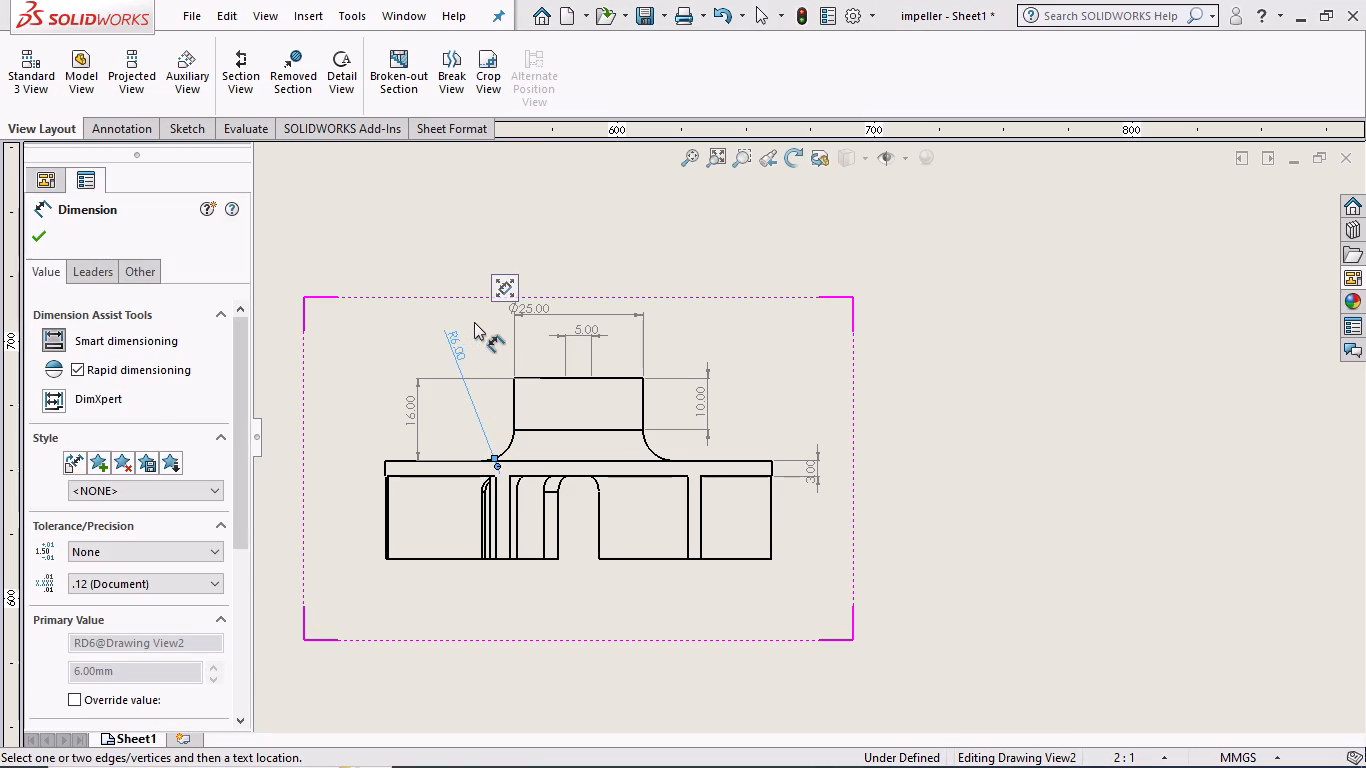
{"action": "scroll", "coordinate": [527, 457], "scroll_direction": "down", "scroll_amount": 1}
{"action": "scroll", "coordinate": [529, 458], "scroll_direction": "up", "scroll_amount": 2}
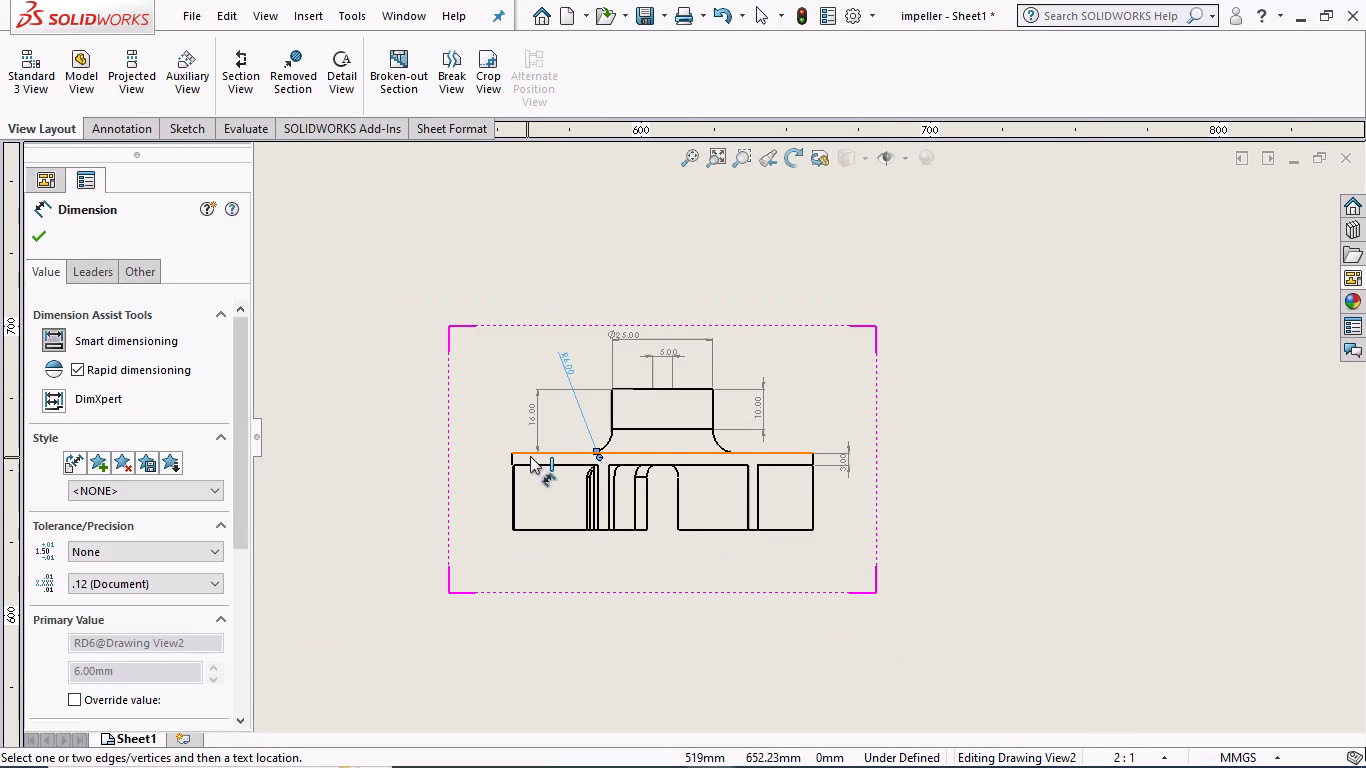
Dimension the outer blade's height beside the projected view and the length of the bottom edge right of the gap below it.
{"action": "left_click", "coordinate": [811, 498]}
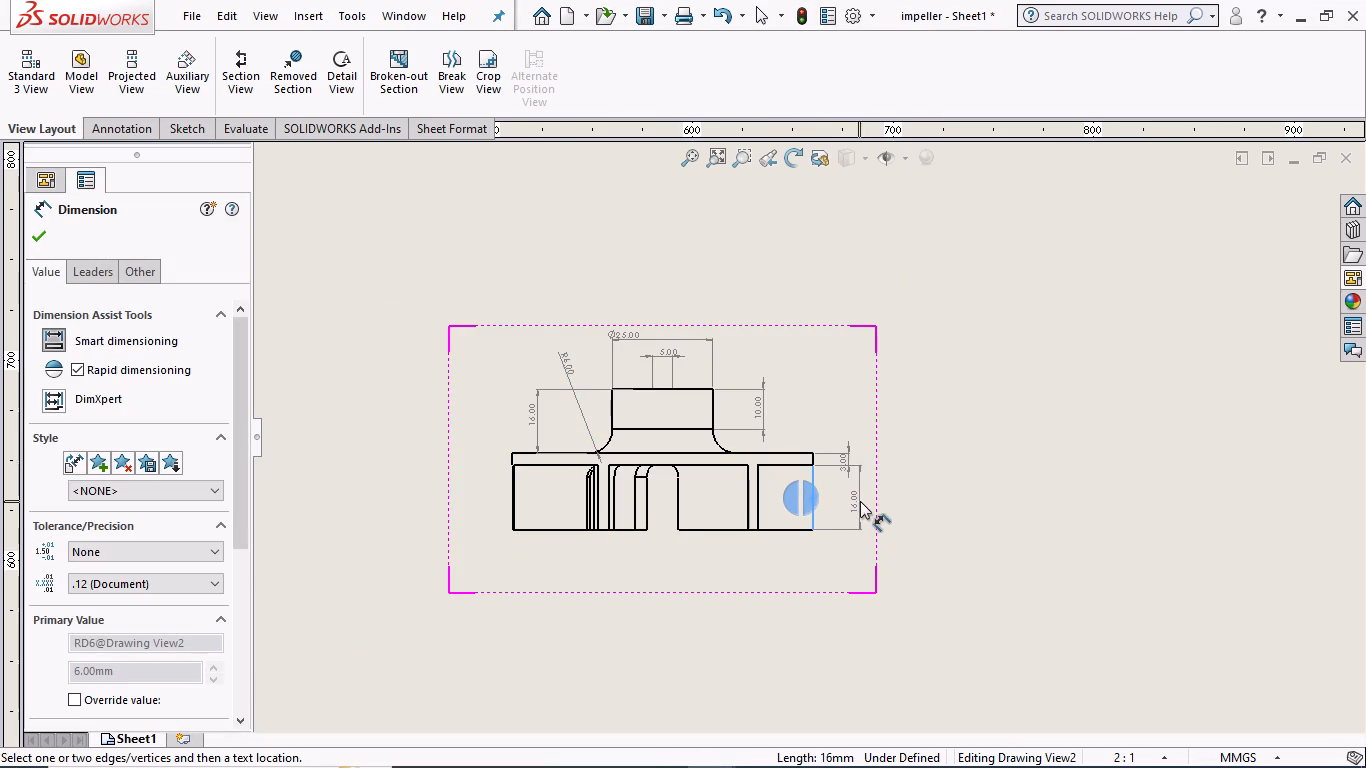
{"action": "left_click", "coordinate": [862, 500]}
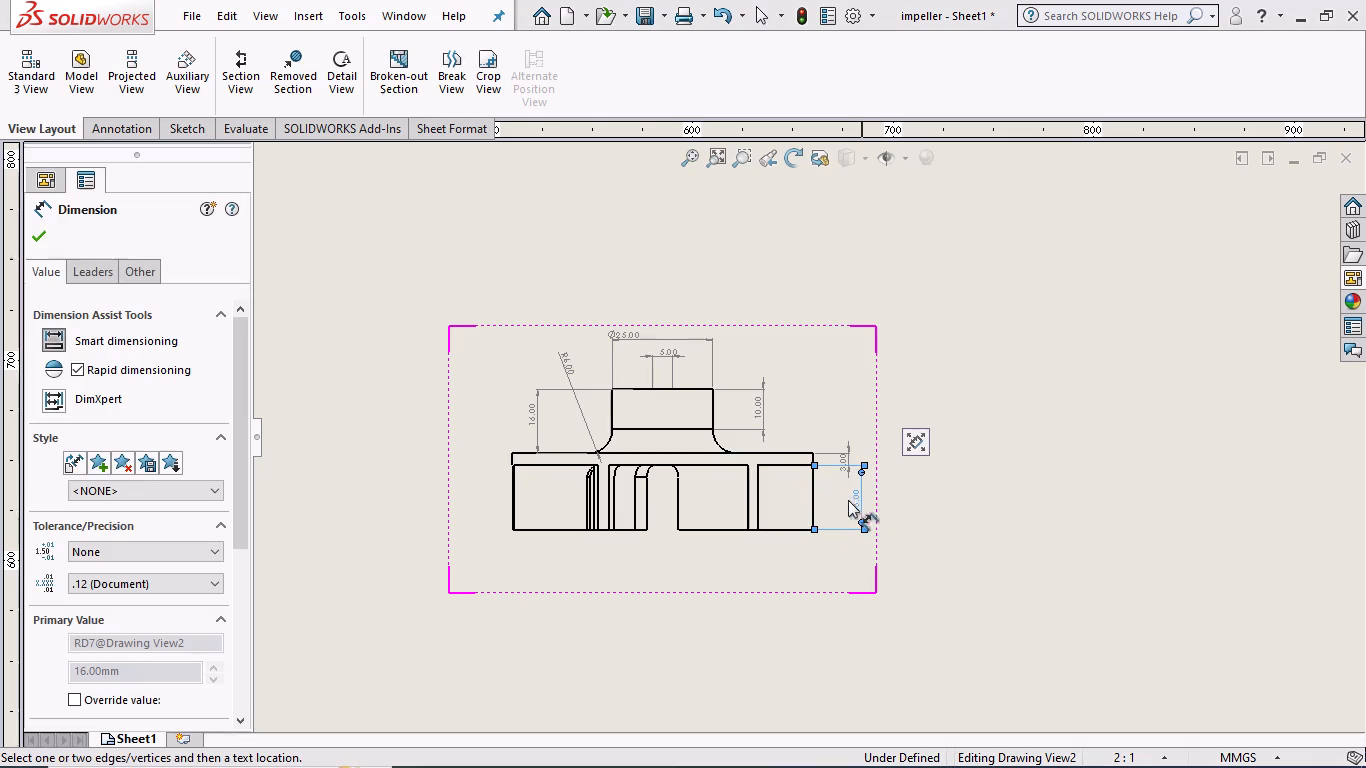
{"action": "left_click", "coordinate": [712, 526]}
{"action": "left_click", "coordinate": [711, 530]}
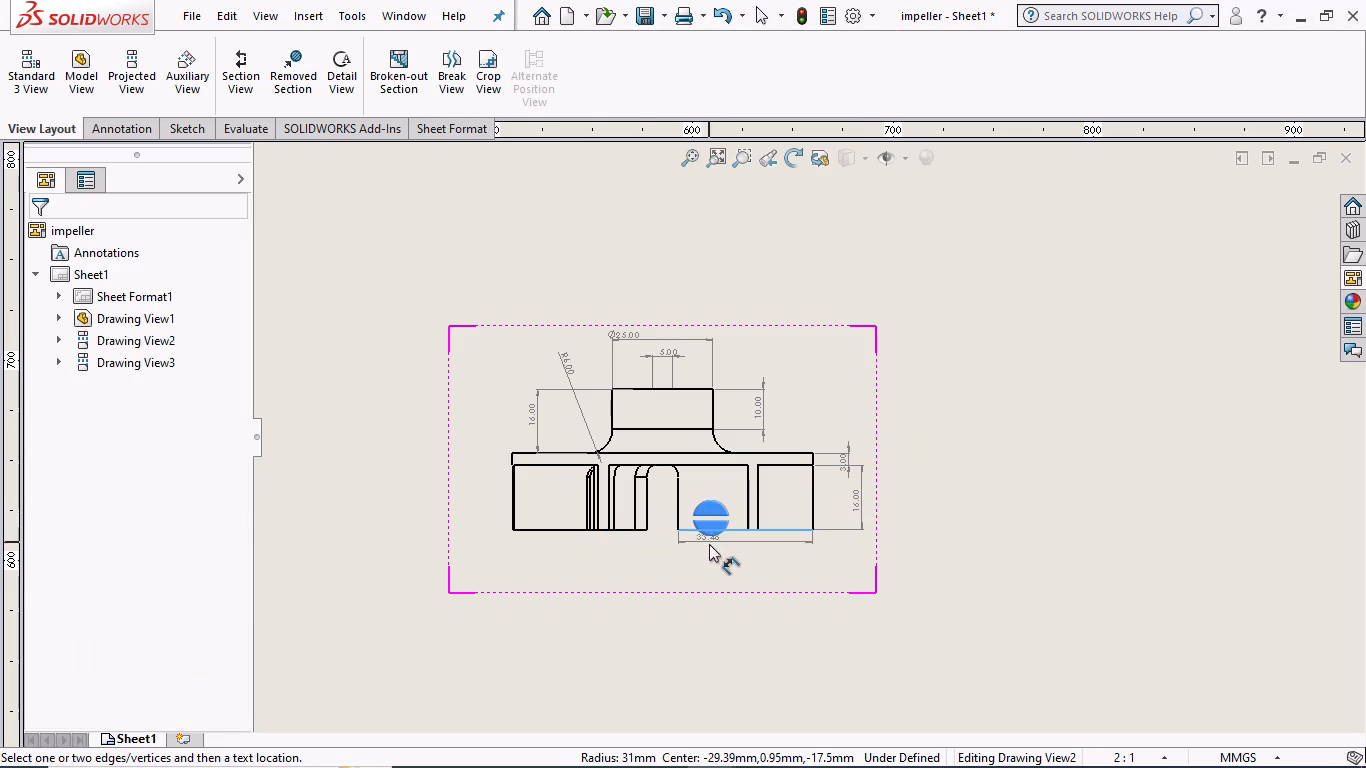
{"action": "left_click", "coordinate": [733, 558]}
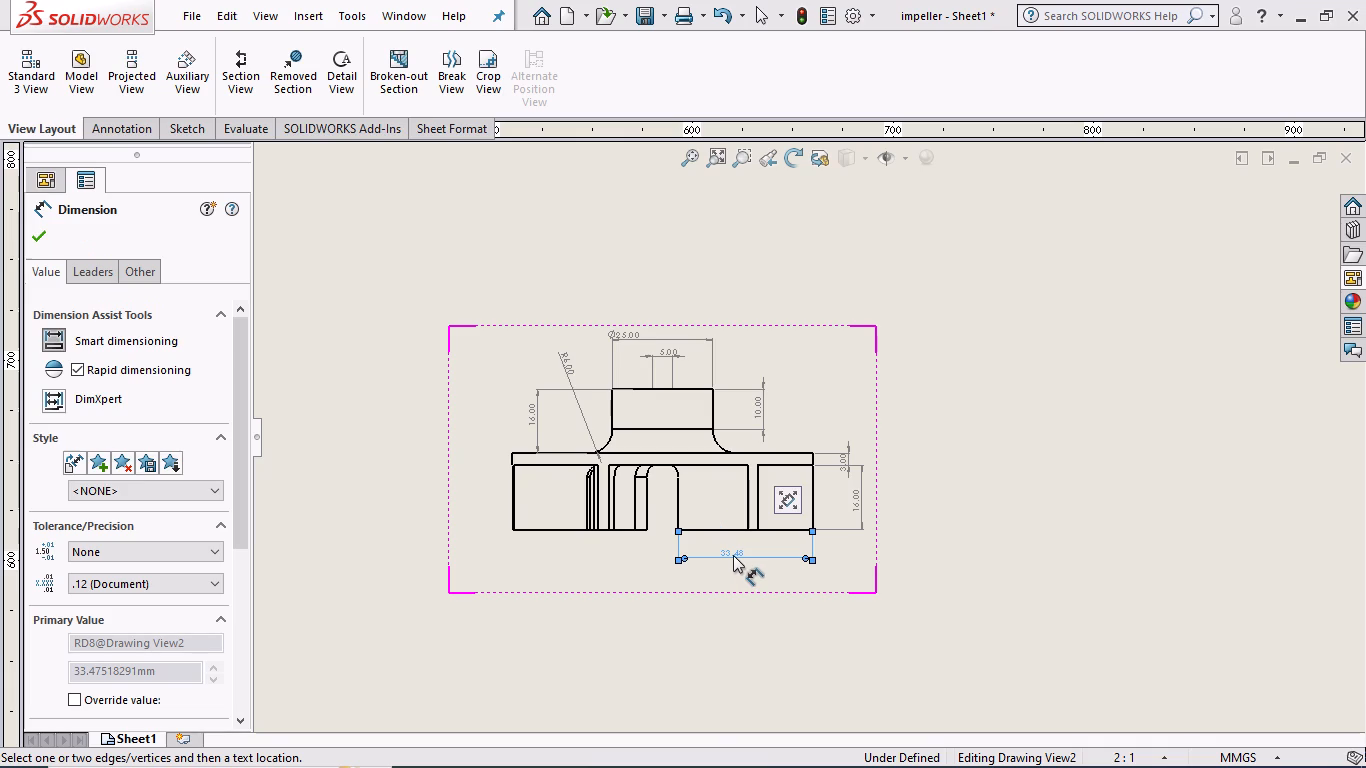
{"action": "left_click", "coordinate": [38, 236]}
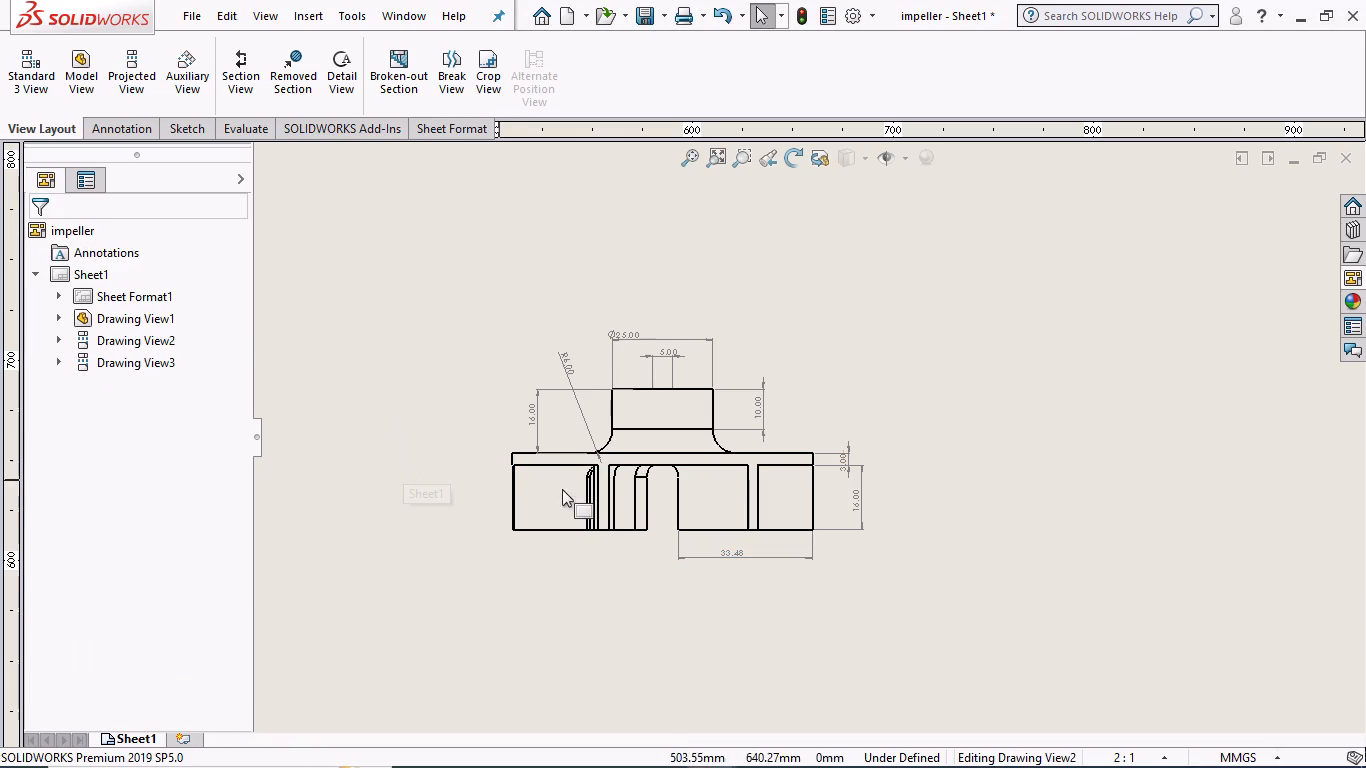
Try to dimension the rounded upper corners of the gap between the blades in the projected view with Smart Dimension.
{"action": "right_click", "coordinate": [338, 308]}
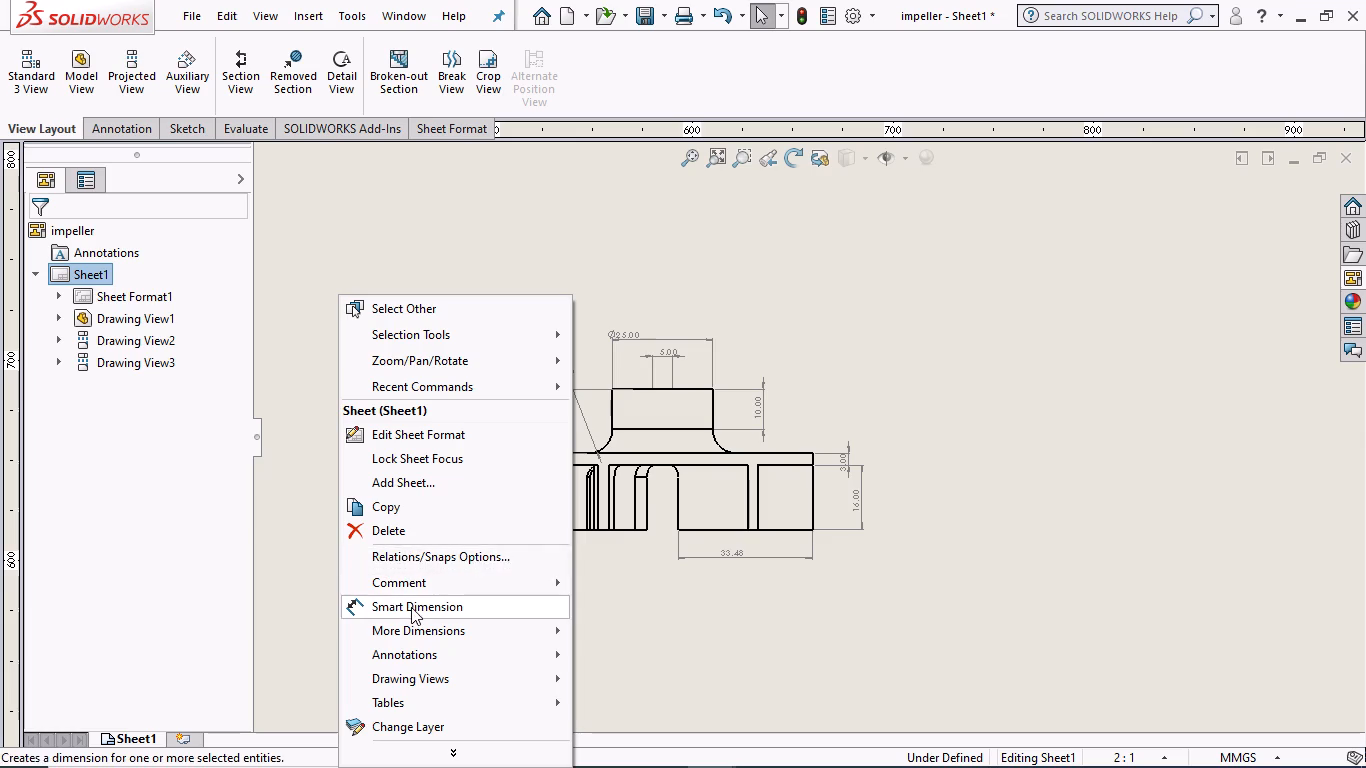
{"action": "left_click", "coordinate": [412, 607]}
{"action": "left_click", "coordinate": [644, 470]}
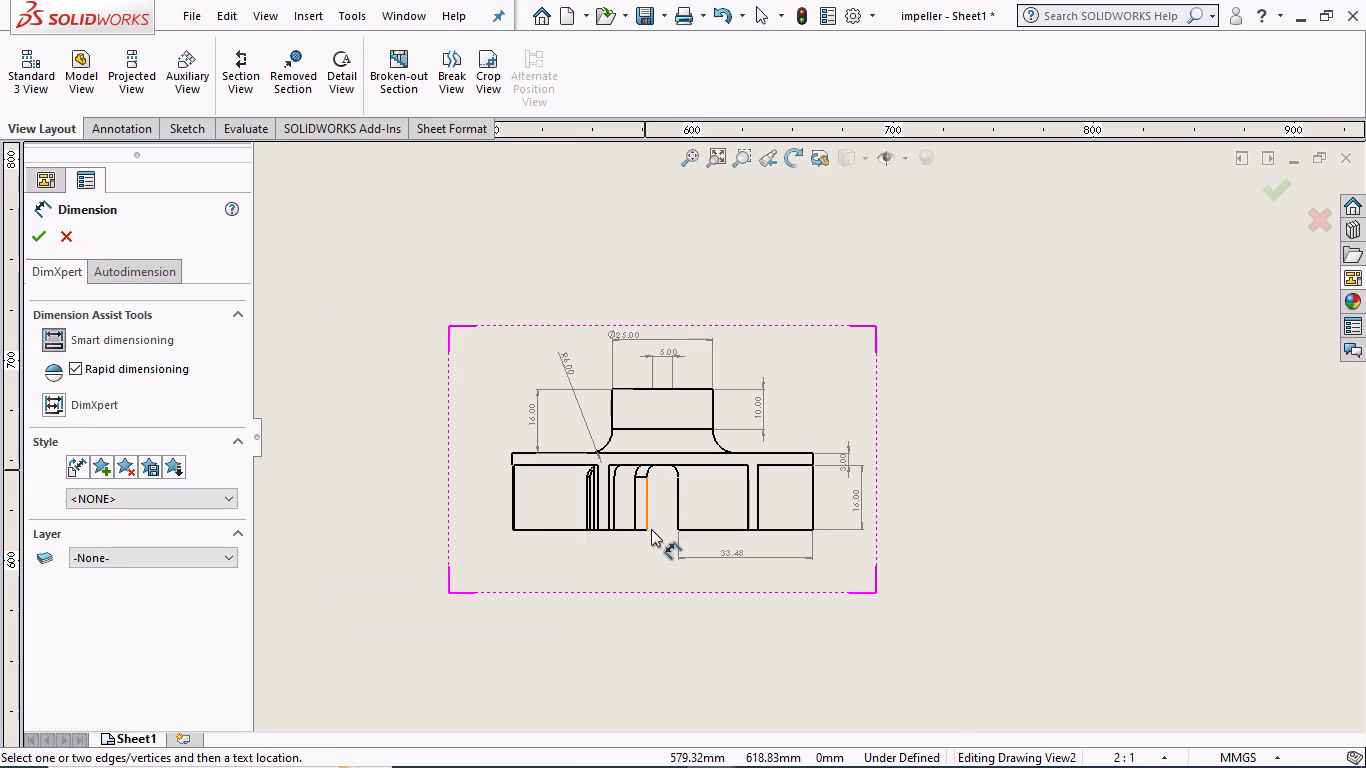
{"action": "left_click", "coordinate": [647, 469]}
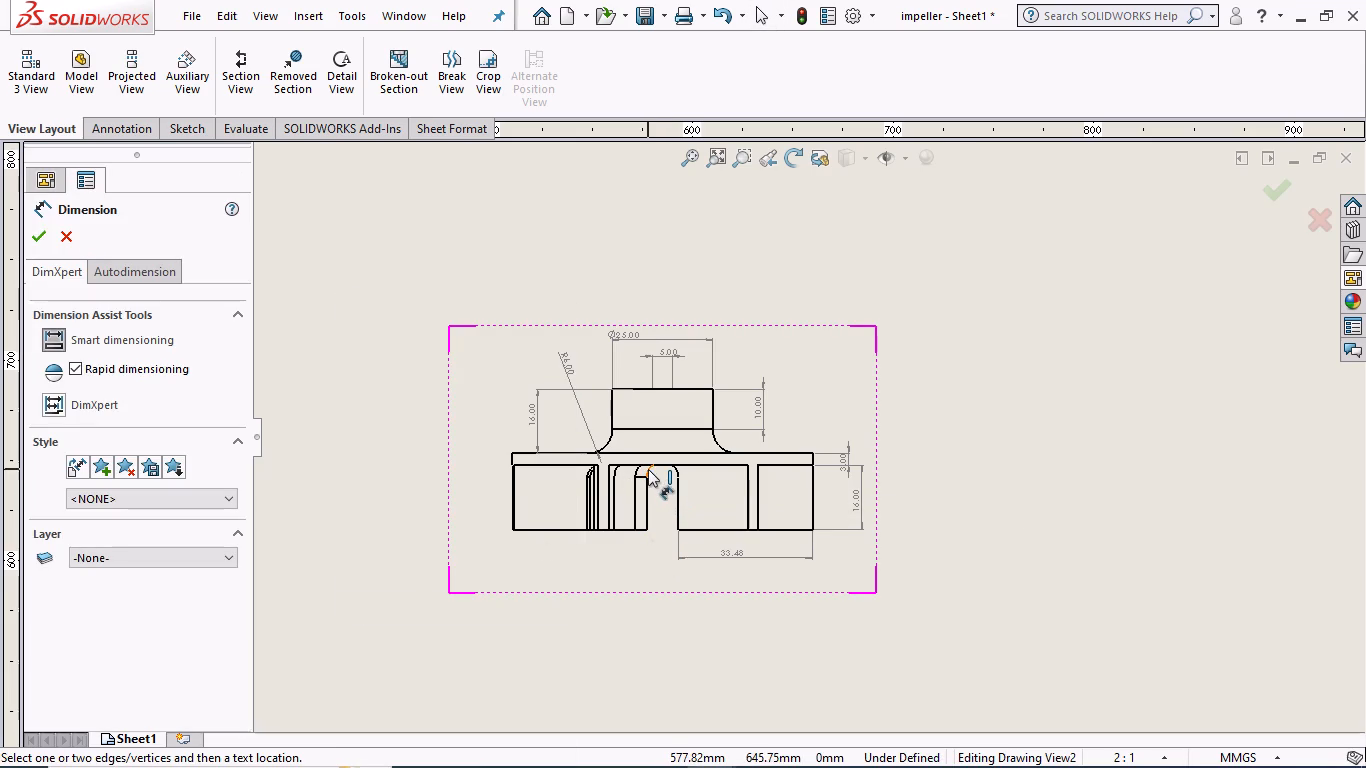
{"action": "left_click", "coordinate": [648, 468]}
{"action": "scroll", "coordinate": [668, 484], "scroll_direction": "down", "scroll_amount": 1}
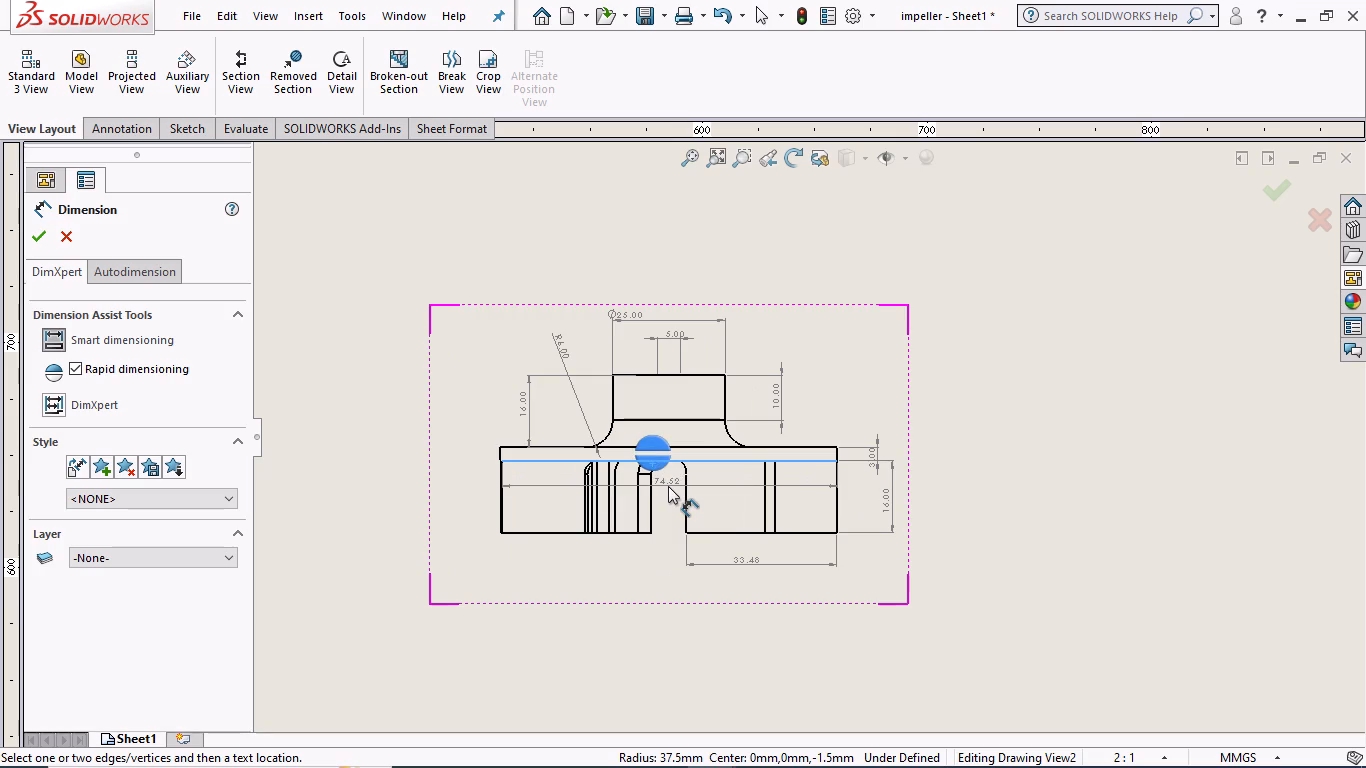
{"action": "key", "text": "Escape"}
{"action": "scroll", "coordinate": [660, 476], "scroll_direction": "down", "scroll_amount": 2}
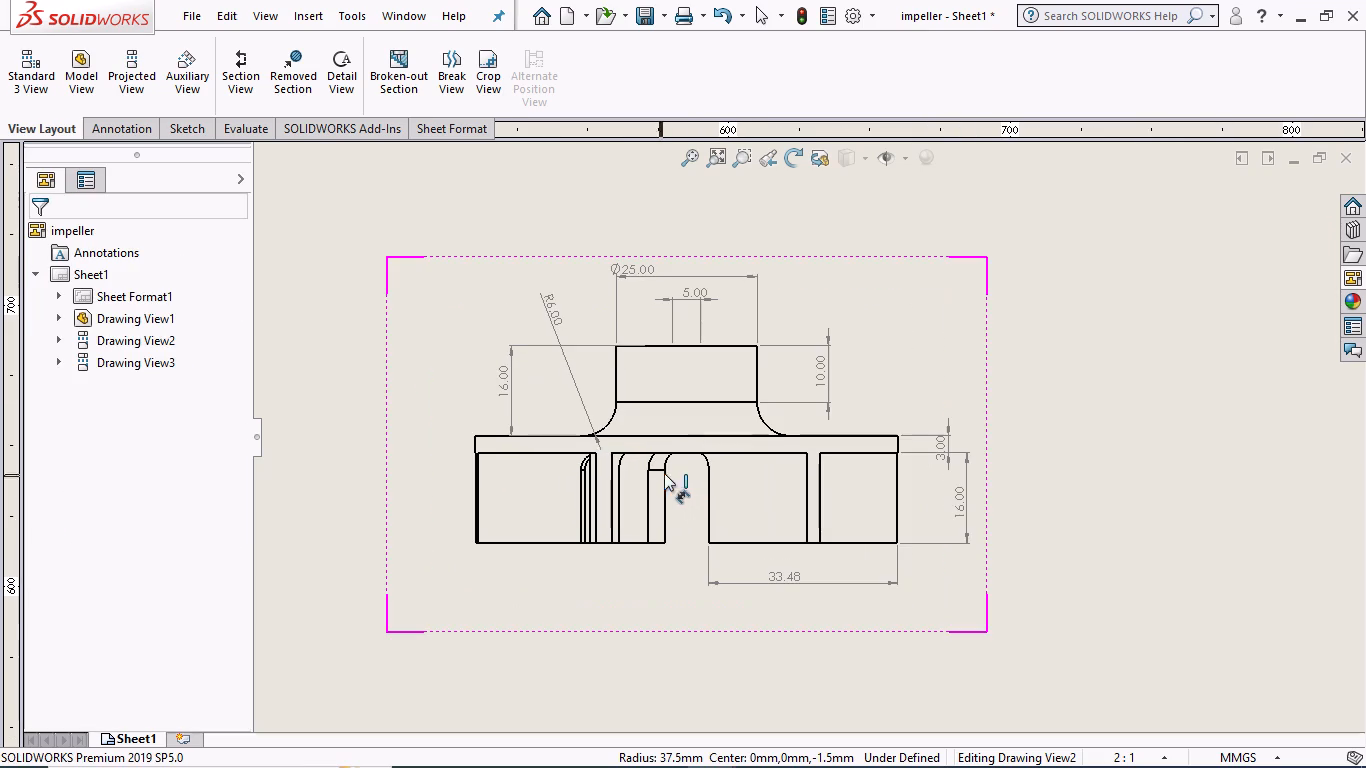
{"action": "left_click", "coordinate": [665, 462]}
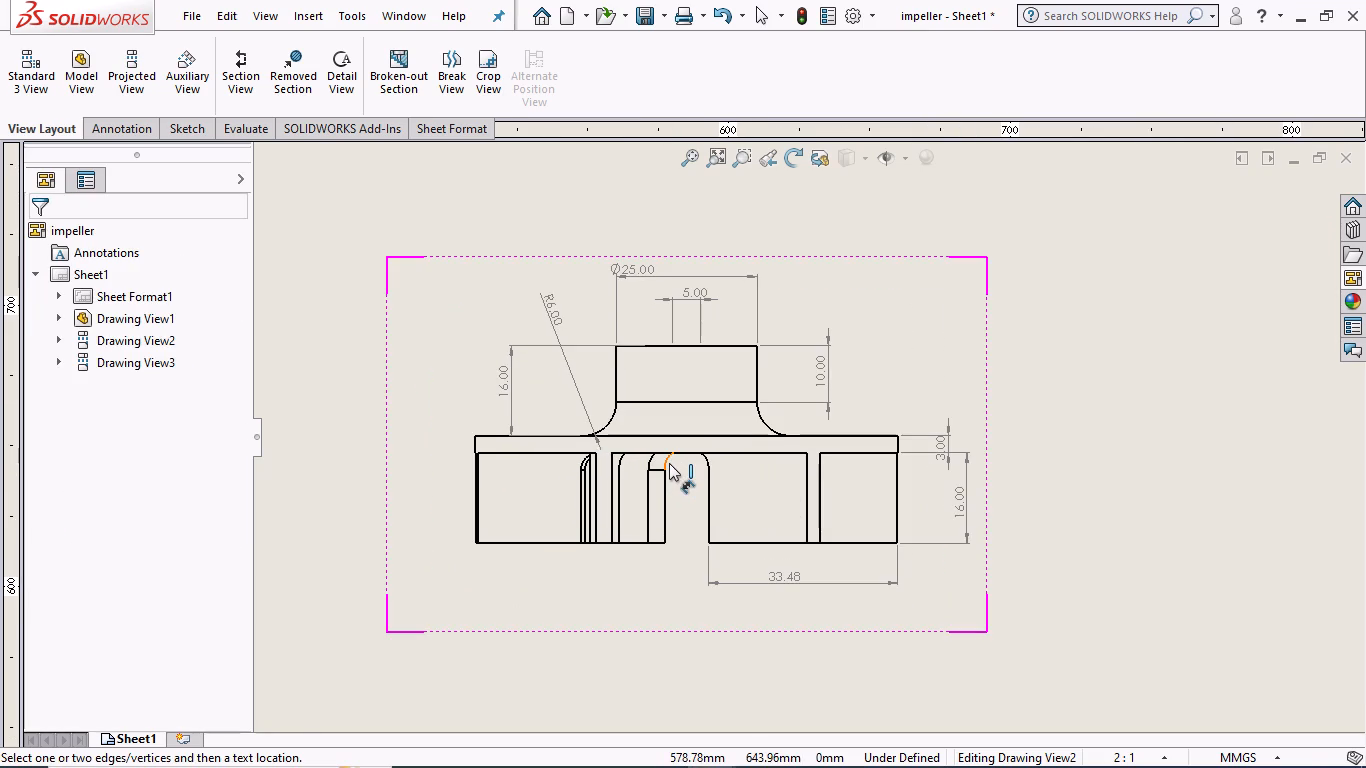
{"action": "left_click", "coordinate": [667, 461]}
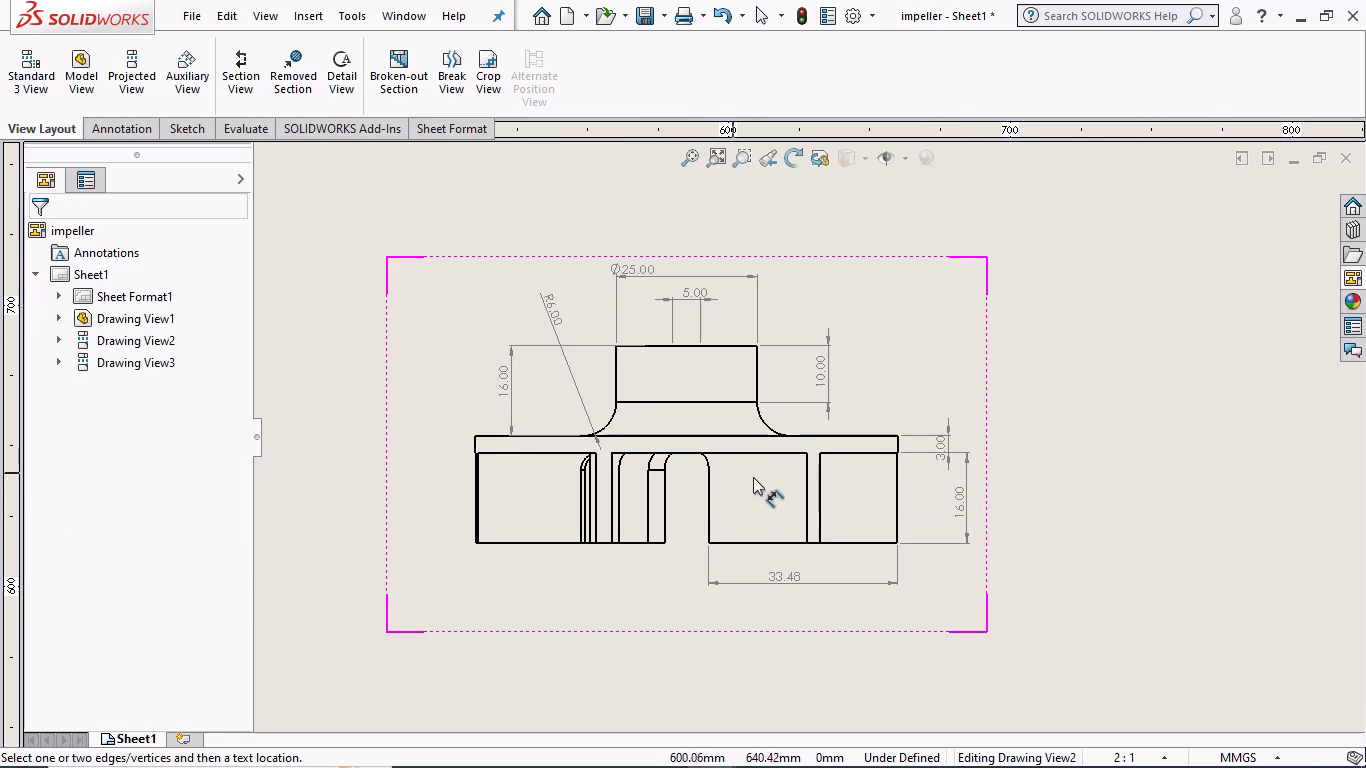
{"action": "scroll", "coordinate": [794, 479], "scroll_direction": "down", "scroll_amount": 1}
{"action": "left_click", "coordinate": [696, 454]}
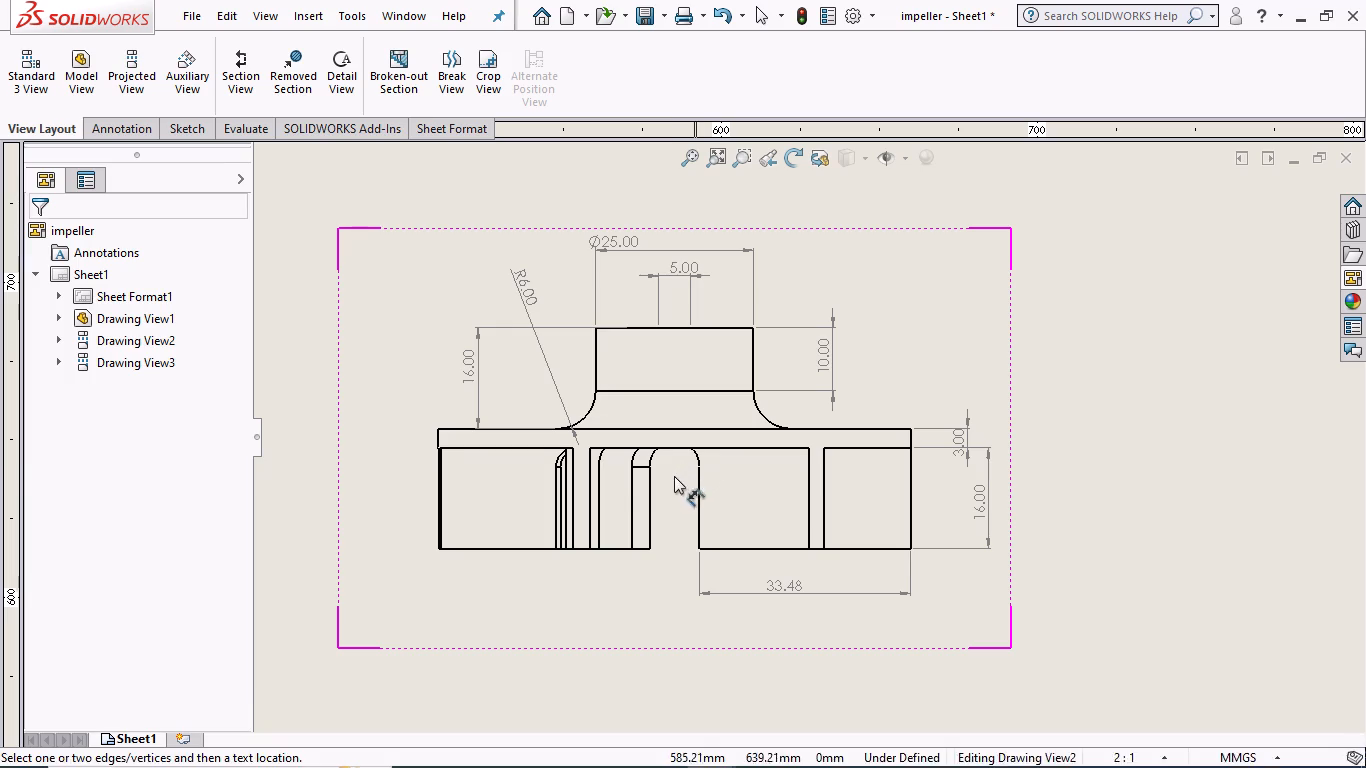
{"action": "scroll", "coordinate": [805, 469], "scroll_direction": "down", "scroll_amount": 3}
Dimension the radius of the small arc at the right blade's inner end in the isometric view, placing it above the blade.
{"action": "scroll", "coordinate": [810, 468], "scroll_direction": "up", "scroll_amount": 3}
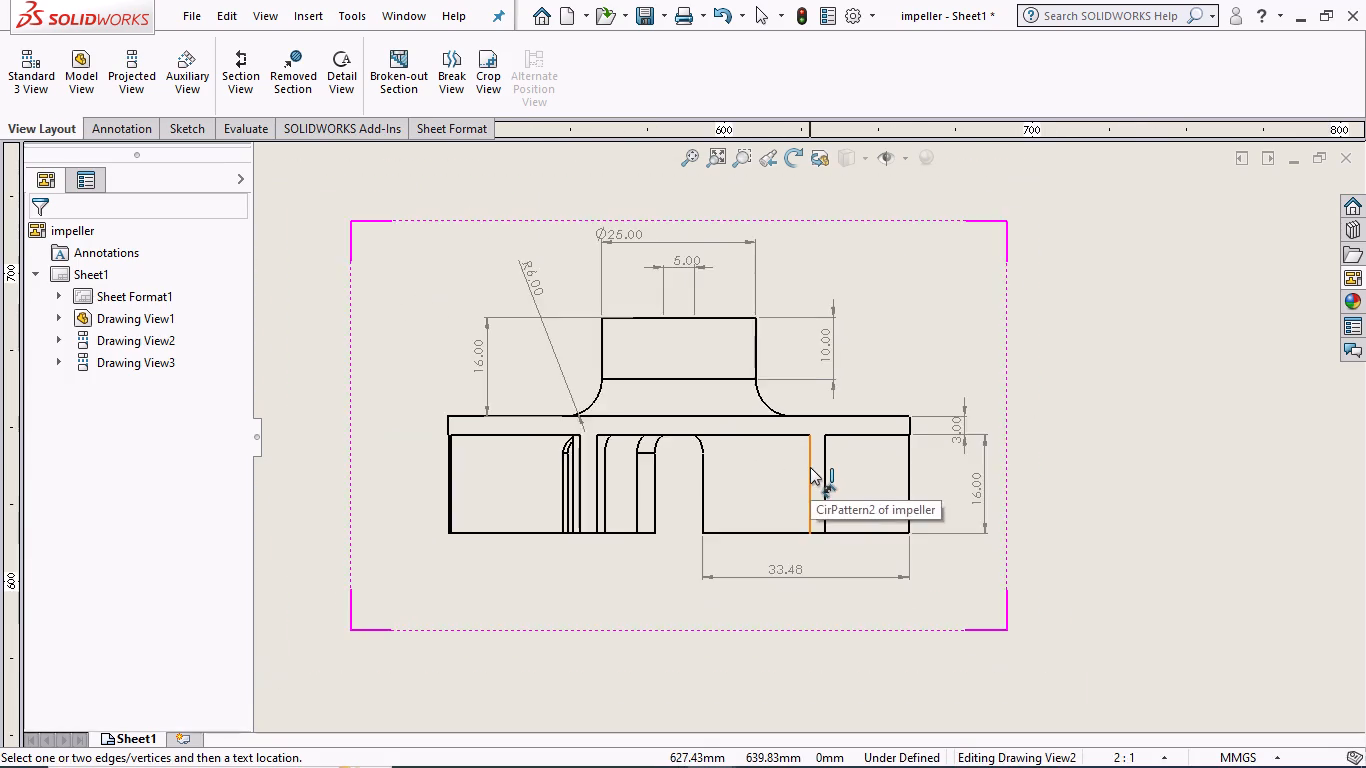
{"action": "scroll", "coordinate": [810, 467], "scroll_direction": "up", "scroll_amount": 3}
{"action": "scroll", "coordinate": [703, 581], "scroll_direction": "up", "scroll_amount": 6}
{"action": "scroll", "coordinate": [663, 658], "scroll_direction": "up", "scroll_amount": 3}
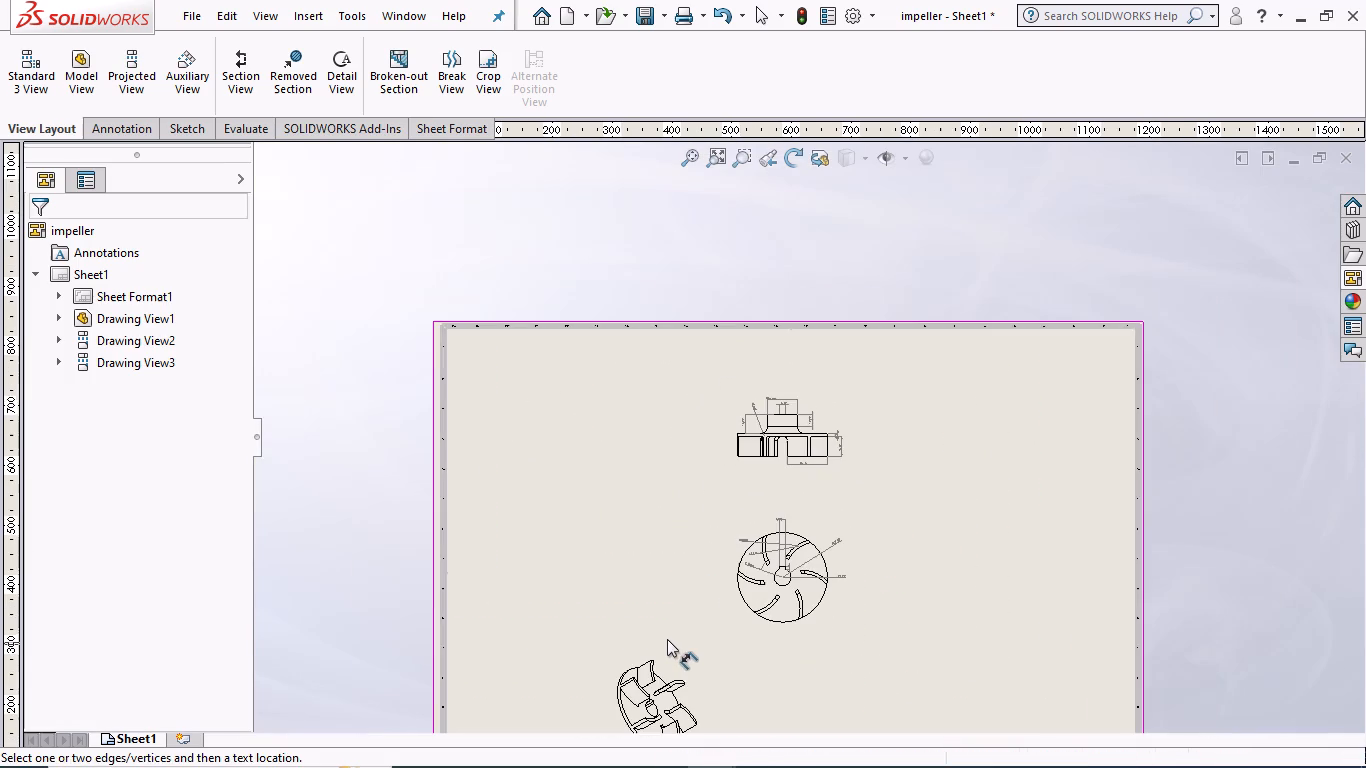
{"action": "scroll", "coordinate": [654, 708], "scroll_direction": "down", "scroll_amount": 10}
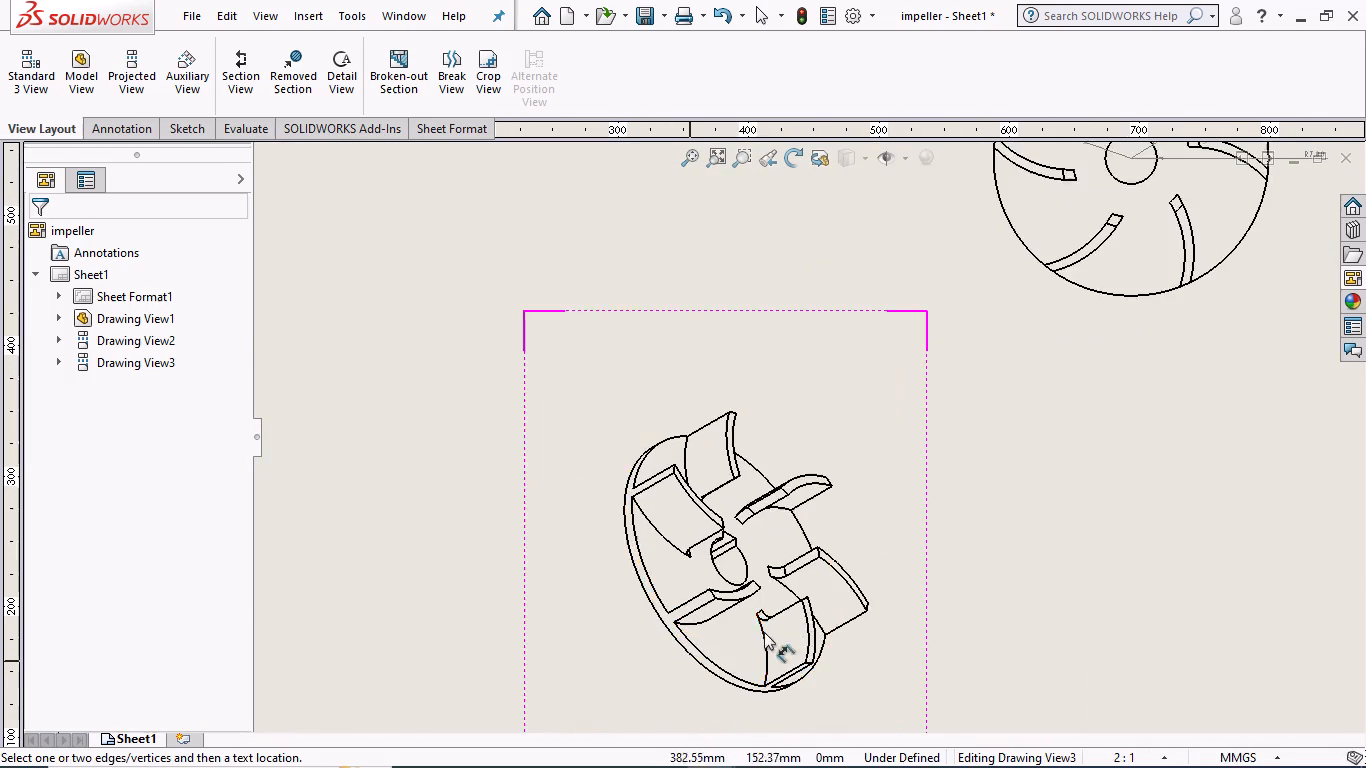
{"action": "scroll", "coordinate": [801, 605], "scroll_direction": "down", "scroll_amount": 3}
{"action": "left_click", "coordinate": [771, 536]}
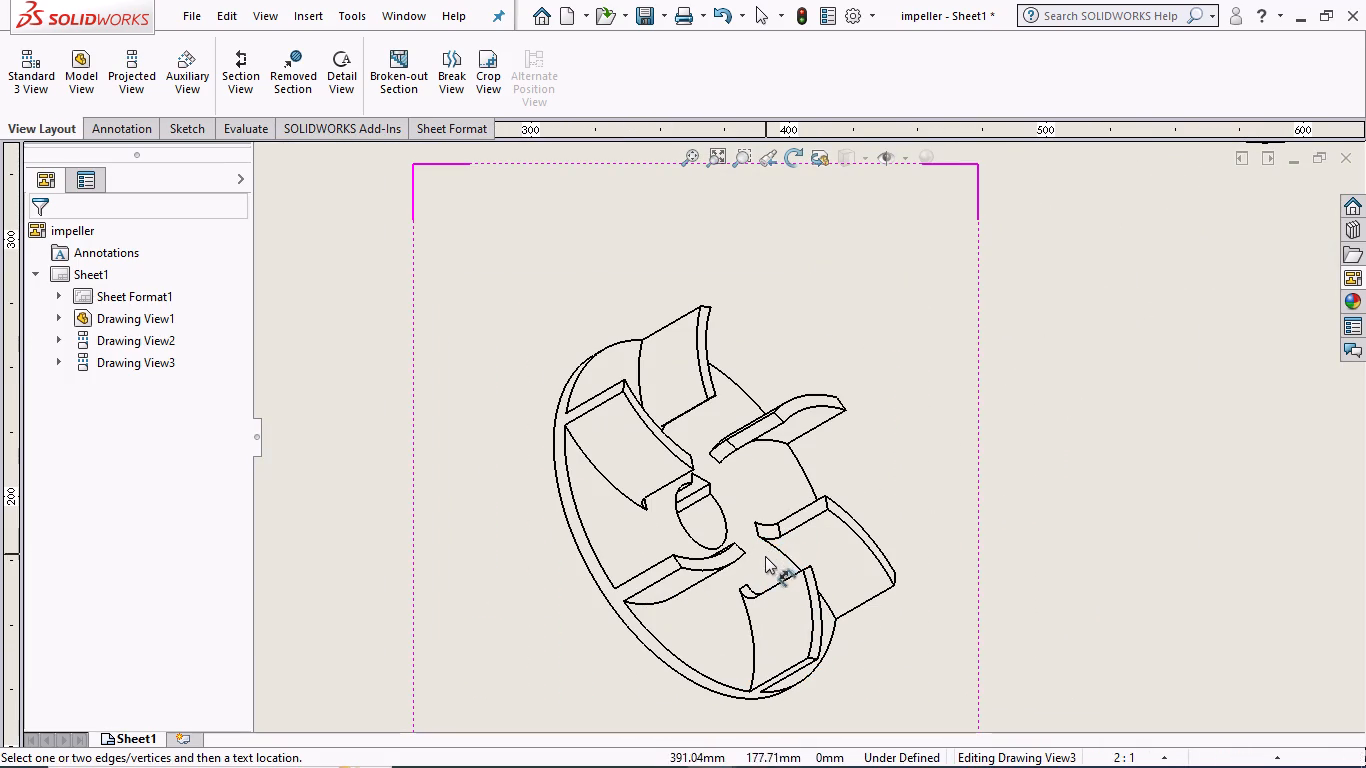
{"action": "left_click", "coordinate": [764, 524]}
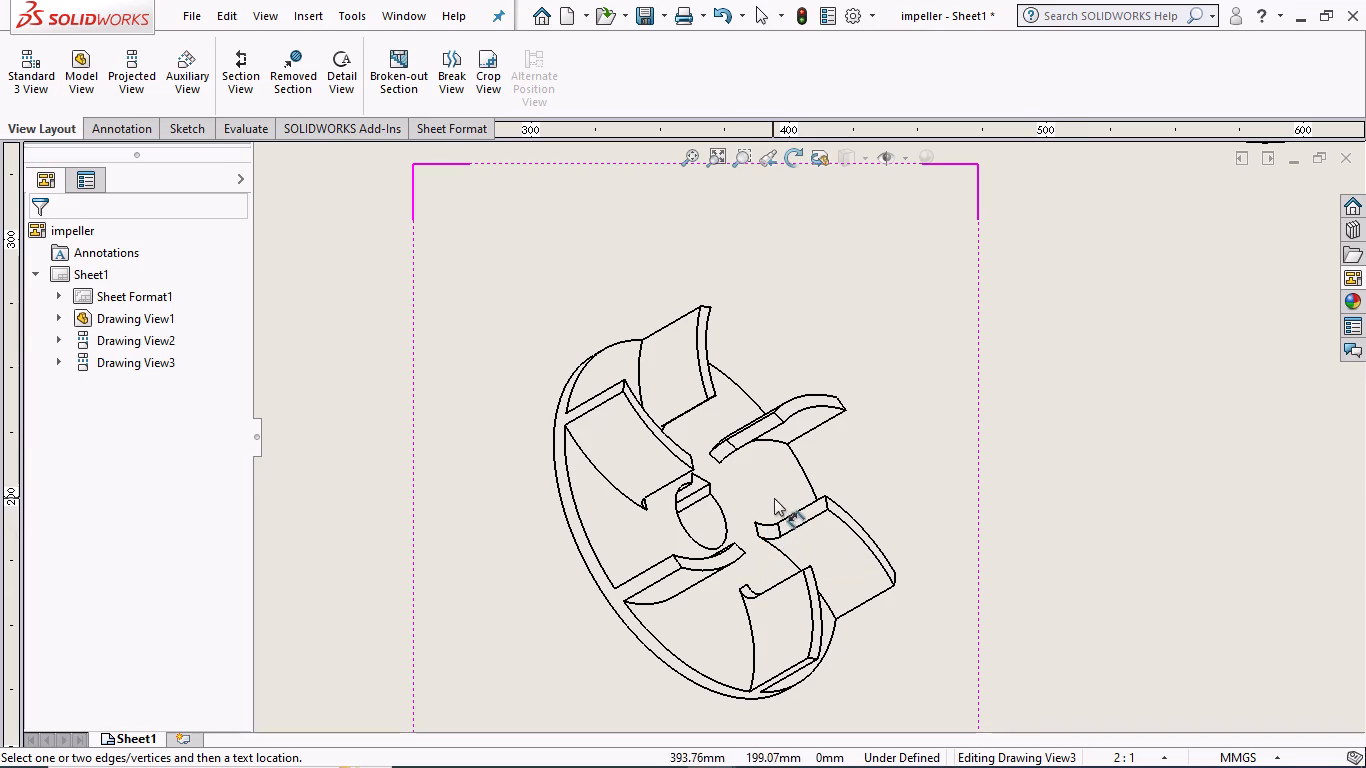
{"action": "right_click", "coordinate": [915, 458]}
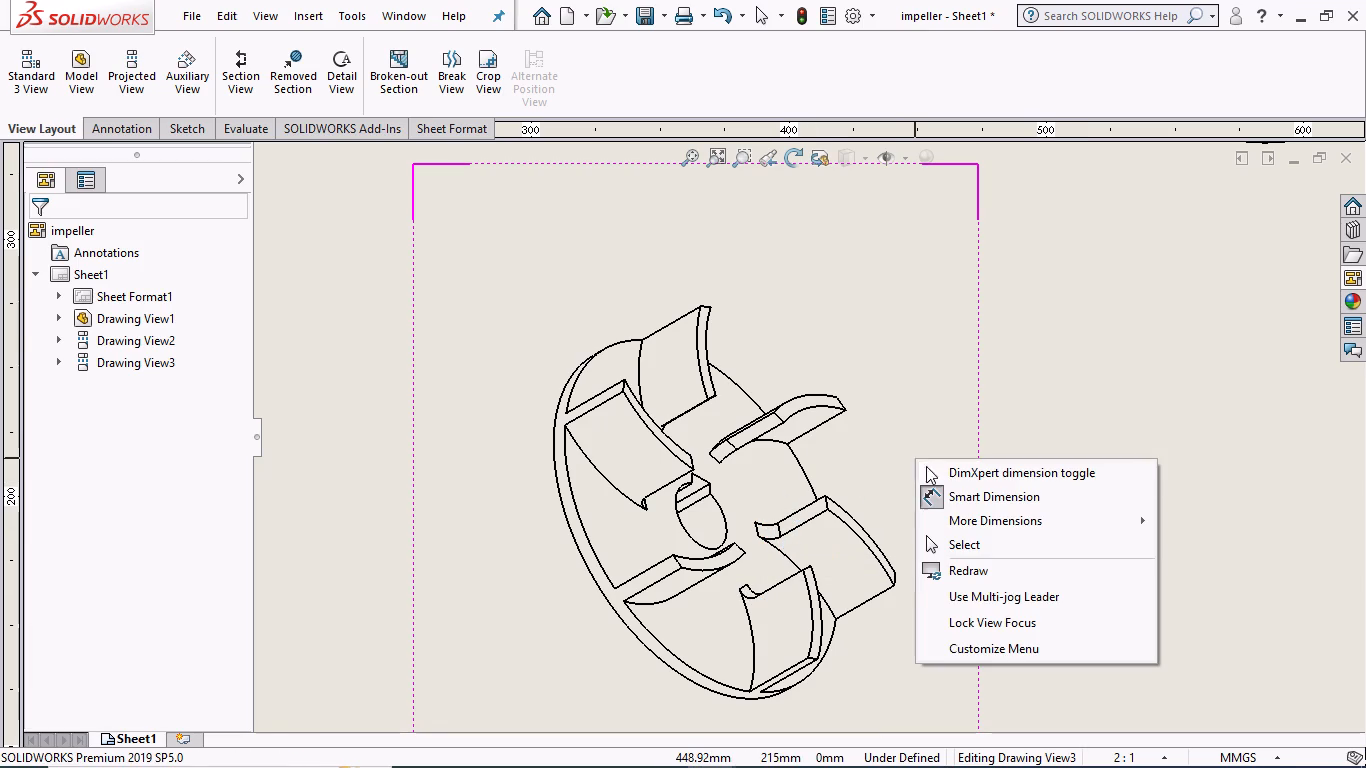
{"action": "left_click", "coordinate": [971, 496]}
{"action": "right_click", "coordinate": [894, 436]}
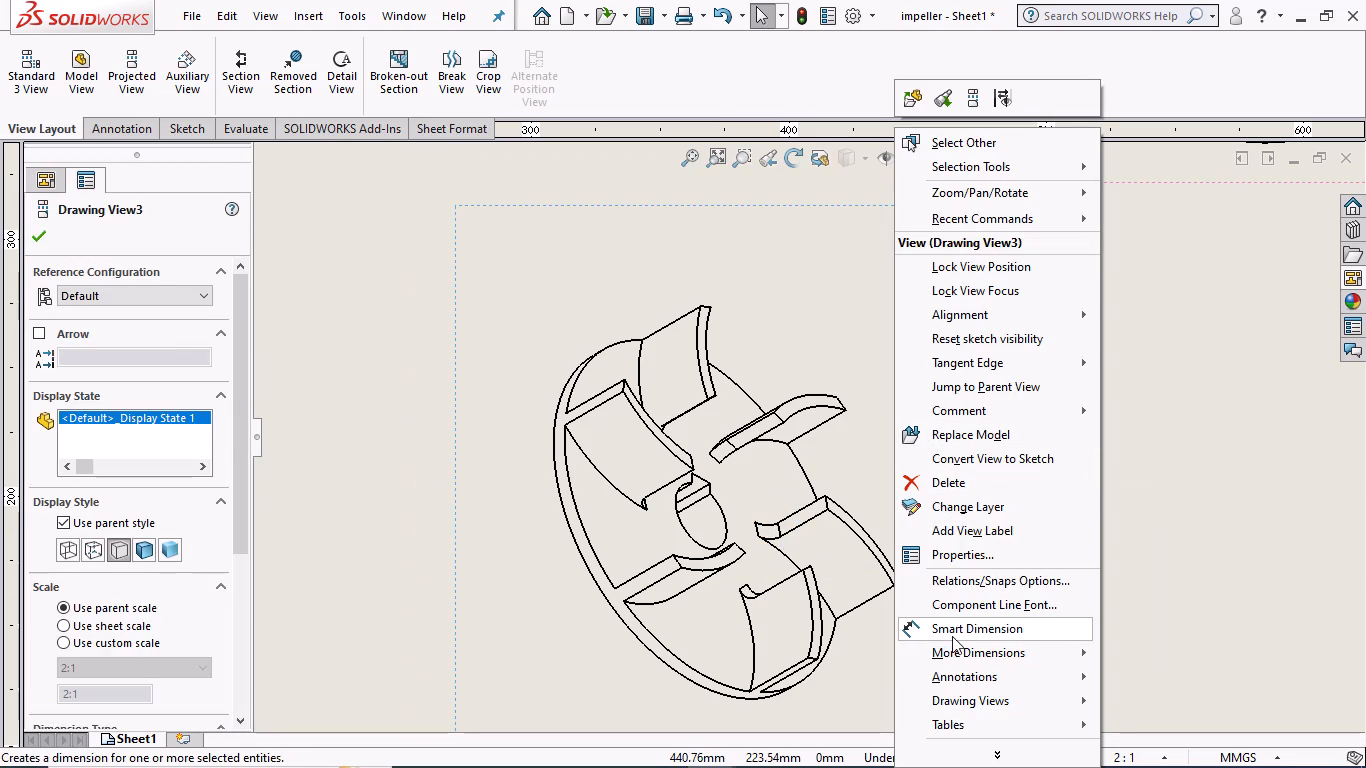
{"action": "left_click", "coordinate": [952, 627]}
{"action": "left_click", "coordinate": [767, 522]}
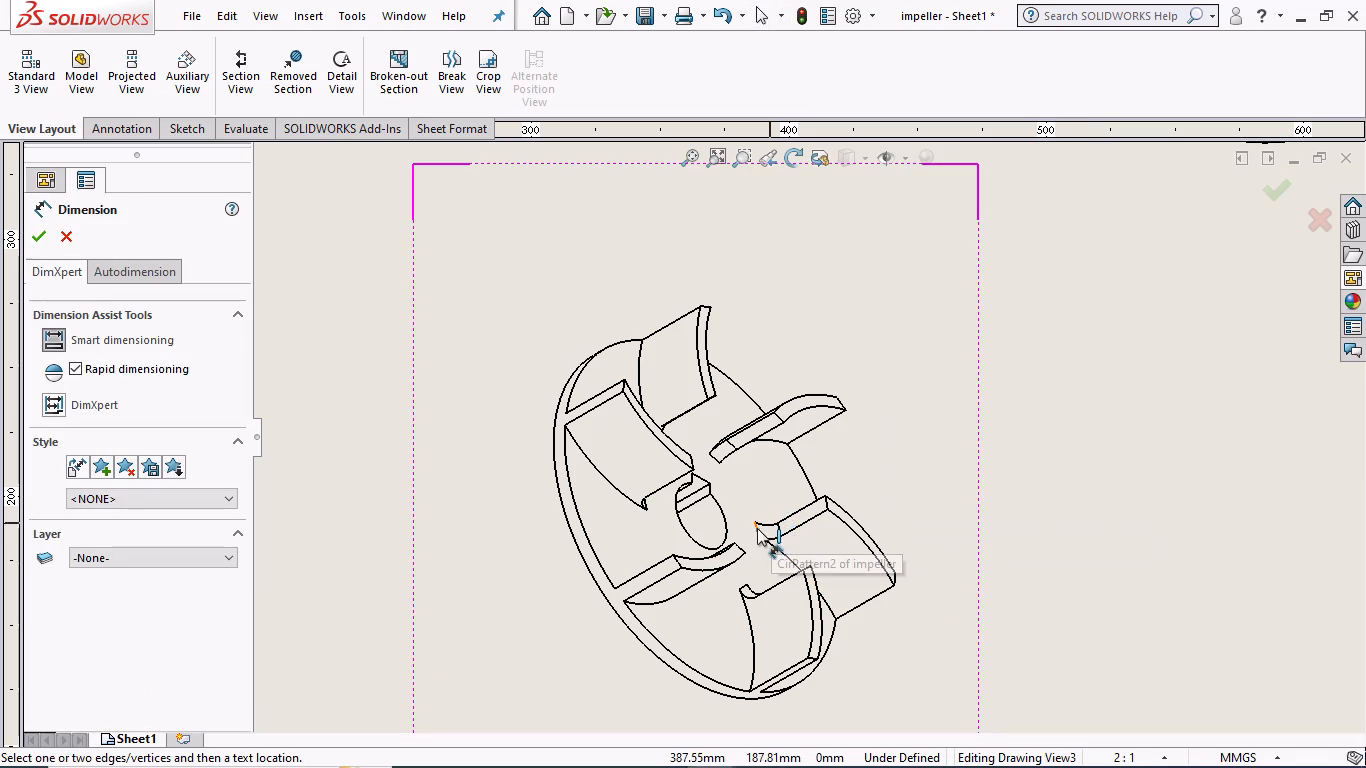
{"action": "left_click", "coordinate": [754, 528]}
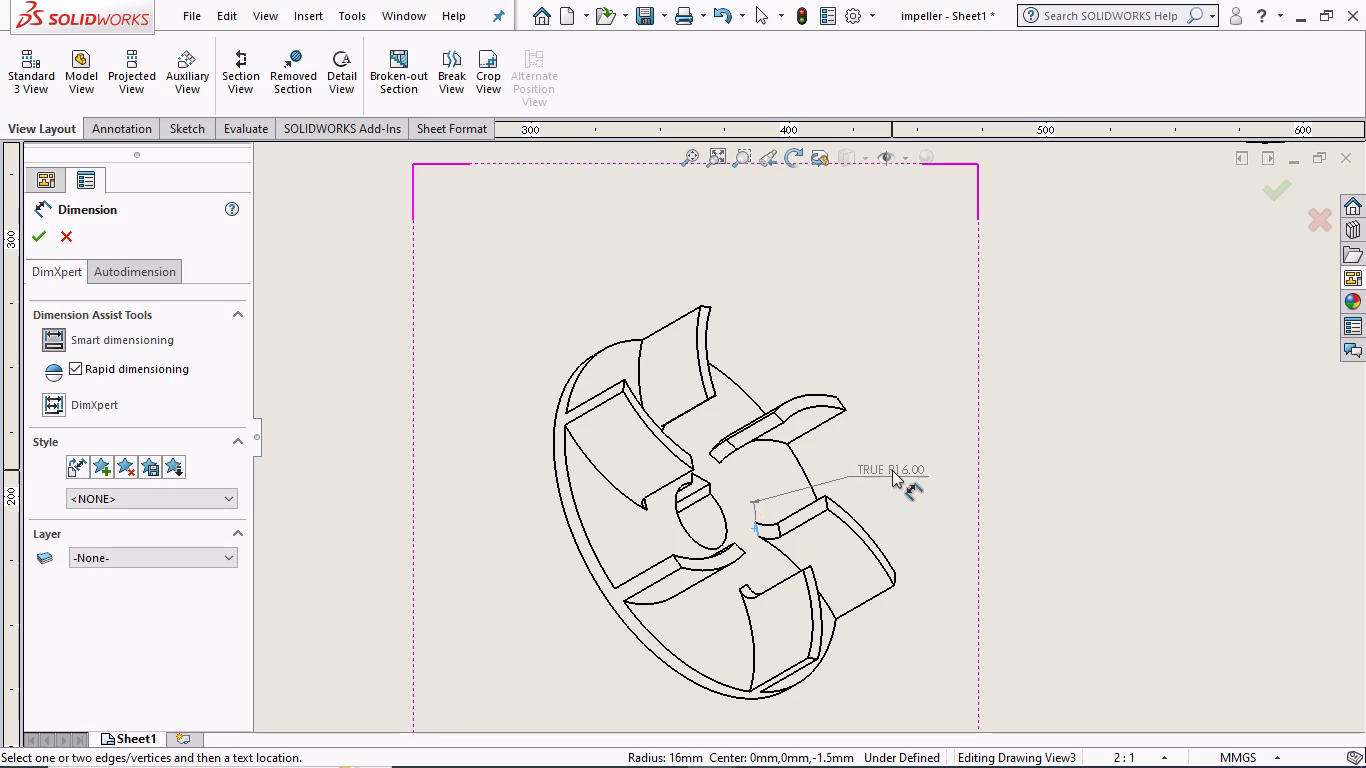
{"action": "left_click", "coordinate": [892, 470]}
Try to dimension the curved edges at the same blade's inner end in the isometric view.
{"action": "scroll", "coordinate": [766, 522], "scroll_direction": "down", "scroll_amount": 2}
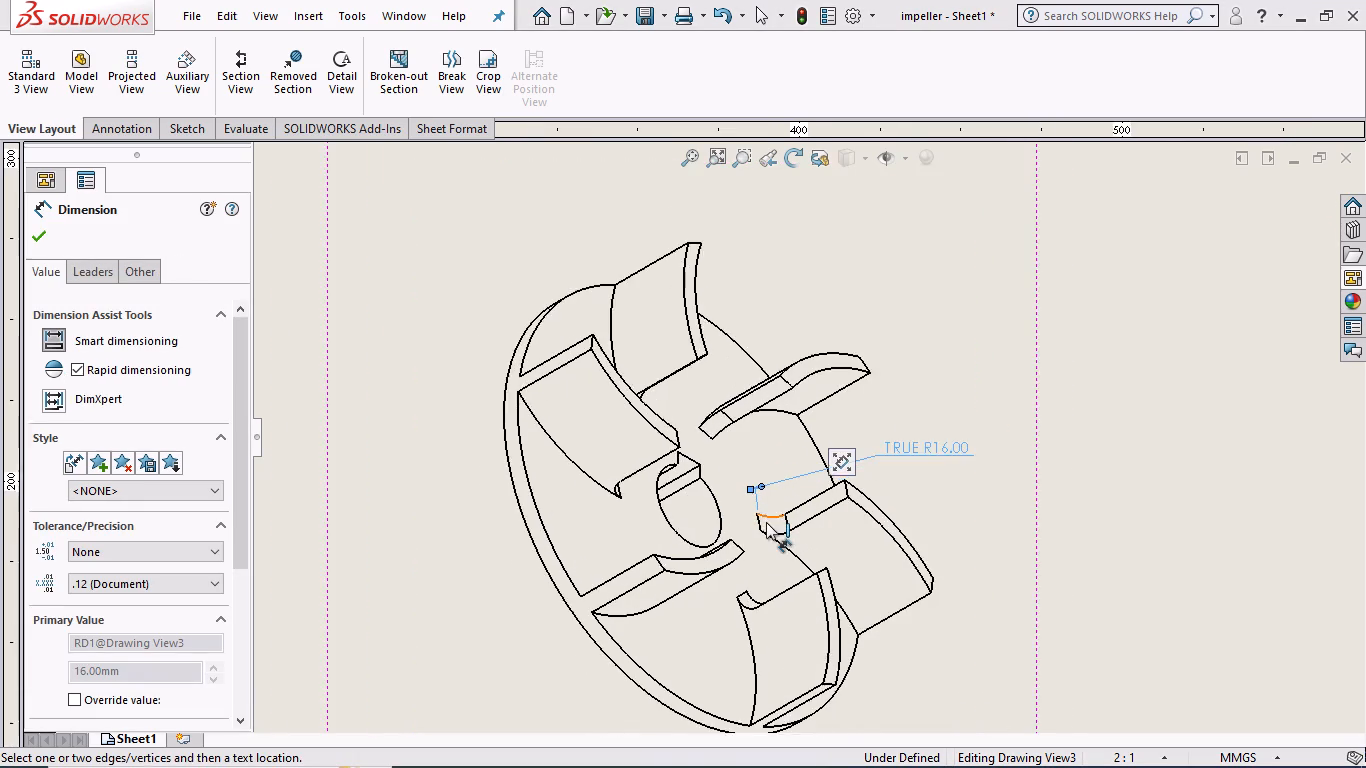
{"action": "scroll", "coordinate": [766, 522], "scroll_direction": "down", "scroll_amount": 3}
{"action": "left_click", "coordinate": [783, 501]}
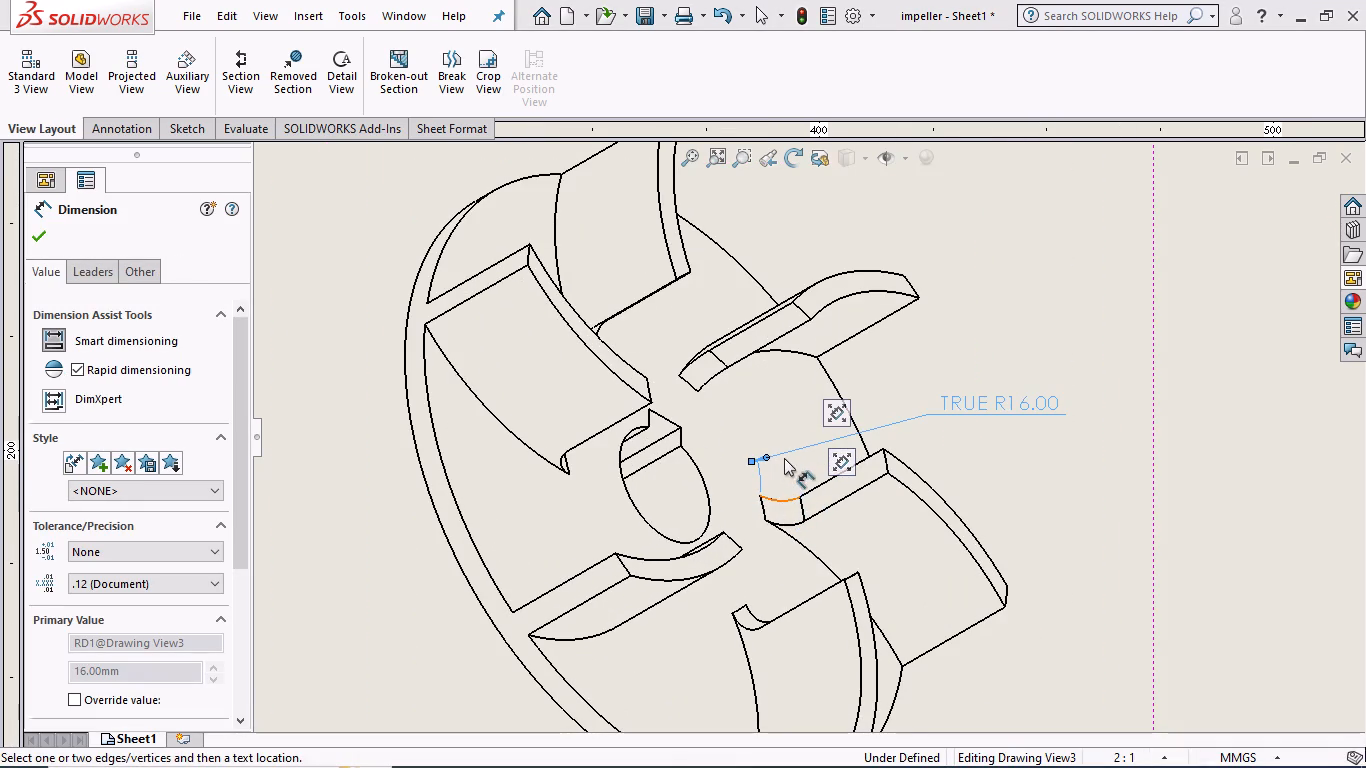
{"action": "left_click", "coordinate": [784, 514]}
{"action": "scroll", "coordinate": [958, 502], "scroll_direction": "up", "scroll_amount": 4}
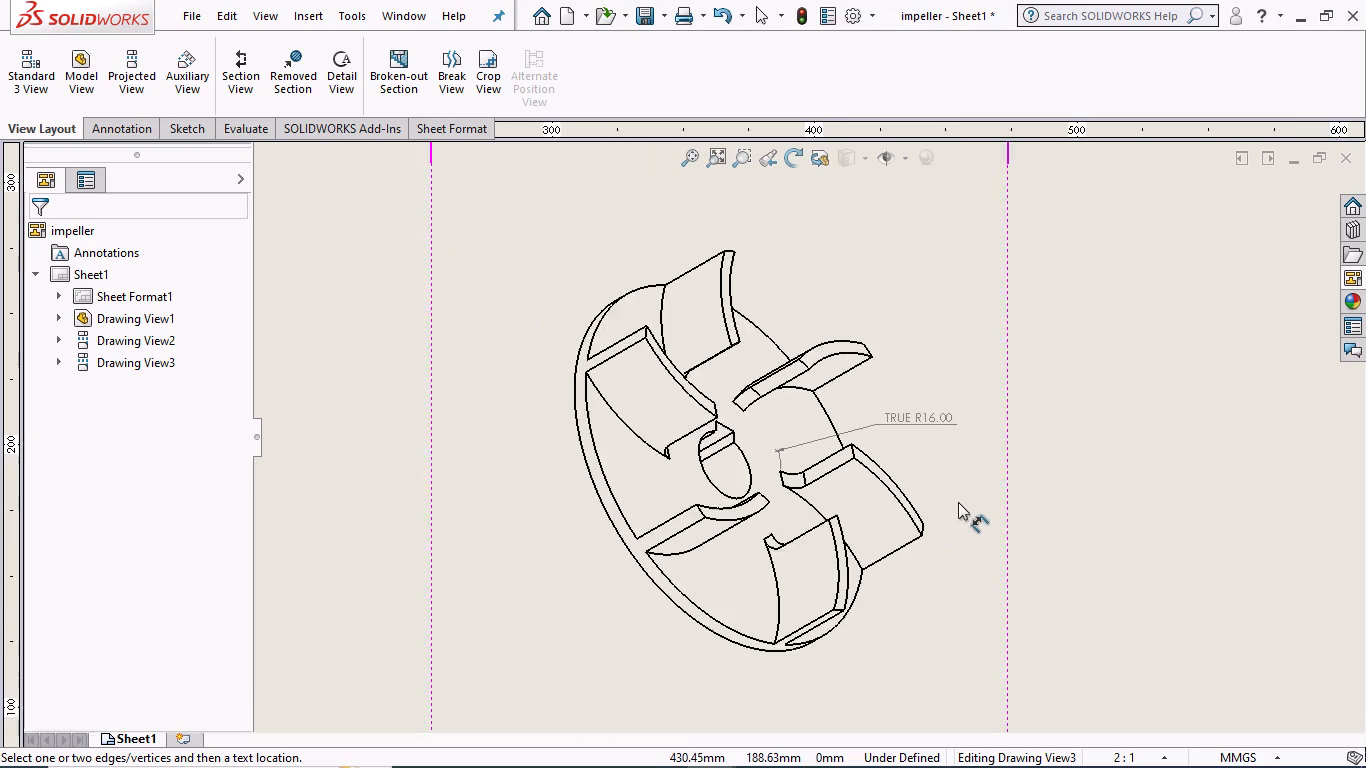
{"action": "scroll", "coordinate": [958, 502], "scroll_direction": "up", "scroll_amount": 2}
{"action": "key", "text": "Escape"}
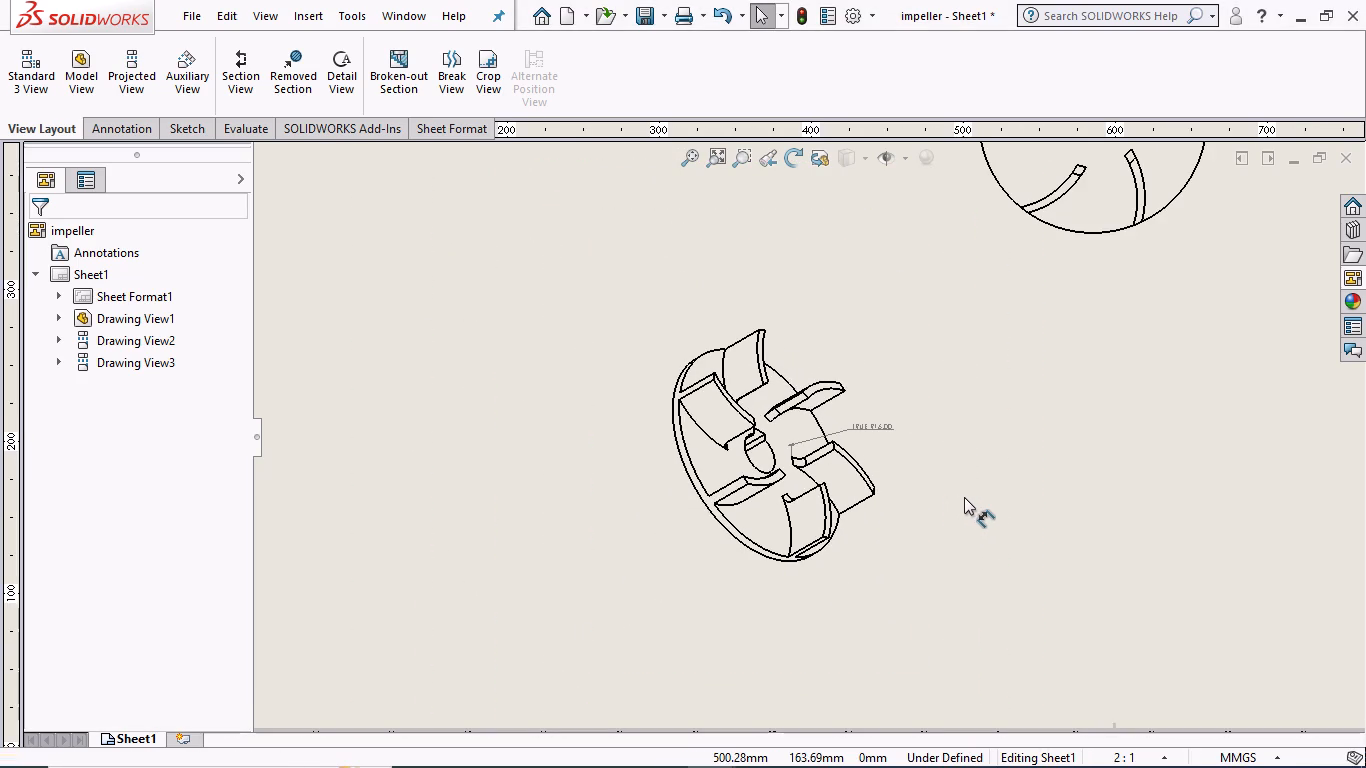
Save the drawing as "impeller draft sheet" in the assembly 2 folder.
{"action": "scroll", "coordinate": [964, 497], "scroll_direction": "up", "scroll_amount": 9}
{"action": "scroll", "coordinate": [883, 367], "scroll_direction": "down", "scroll_amount": 3}
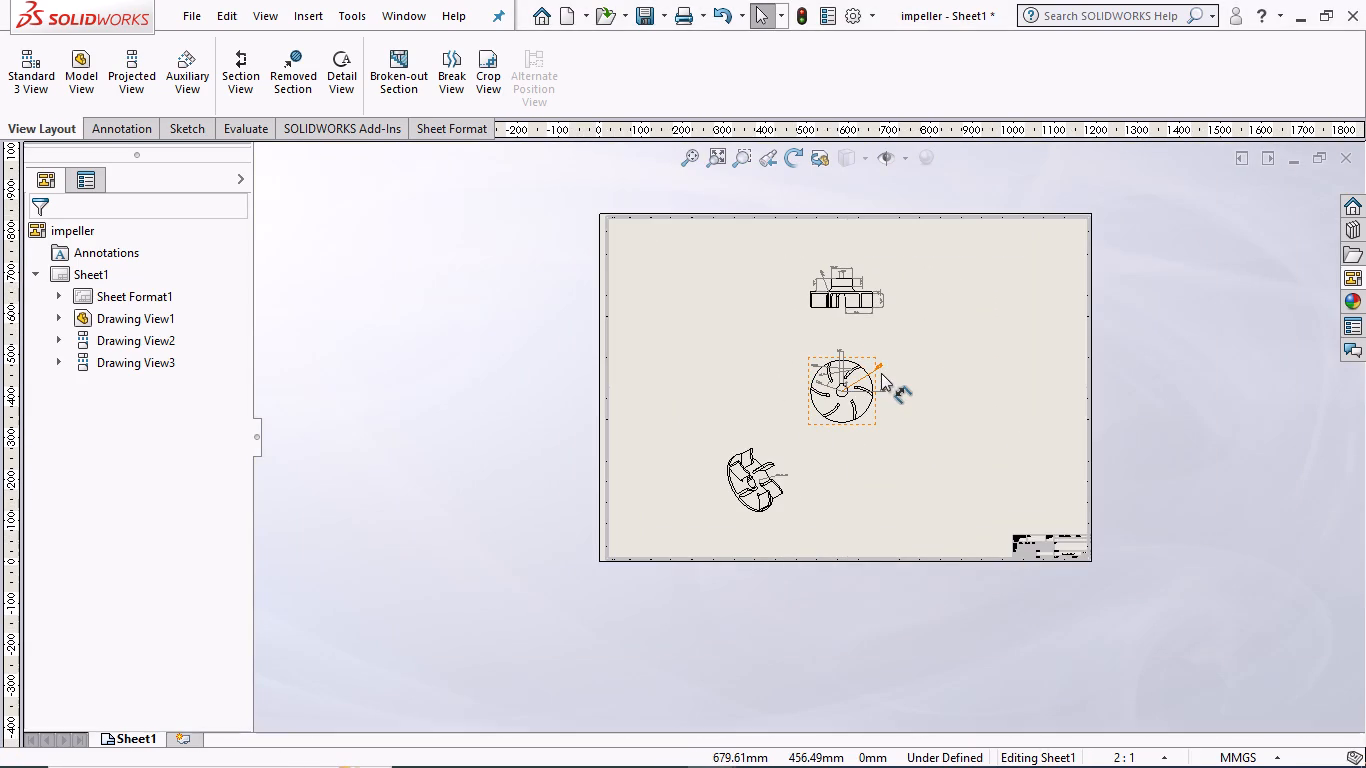
{"action": "key", "text": "ctrl+s"}
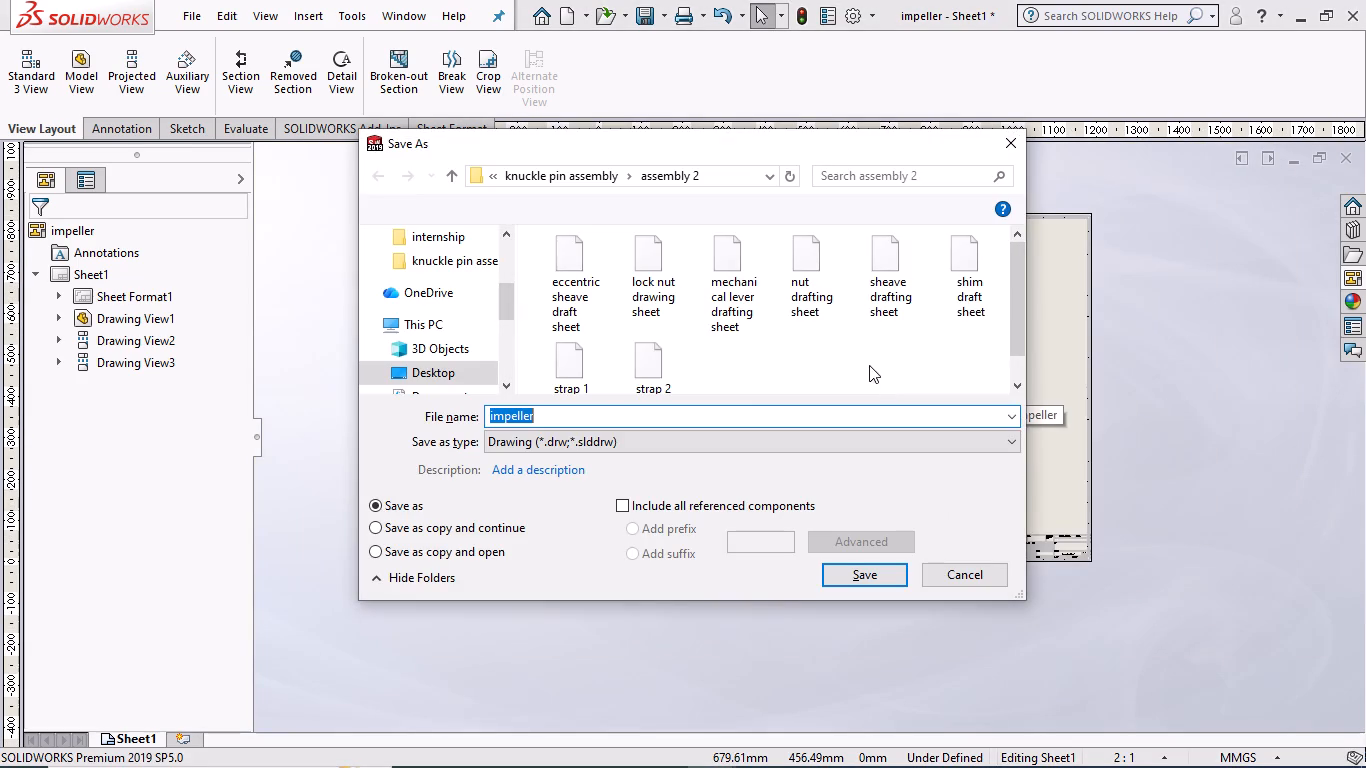
{"action": "left_click", "coordinate": [538, 417]}
{"action": "key", "text": "space"}
{"action": "type", "text": "dra"}
{"action": "type", "text": "ft sj"}
{"action": "key", "text": "BackSpace"}
{"action": "type", "text": "heet"}
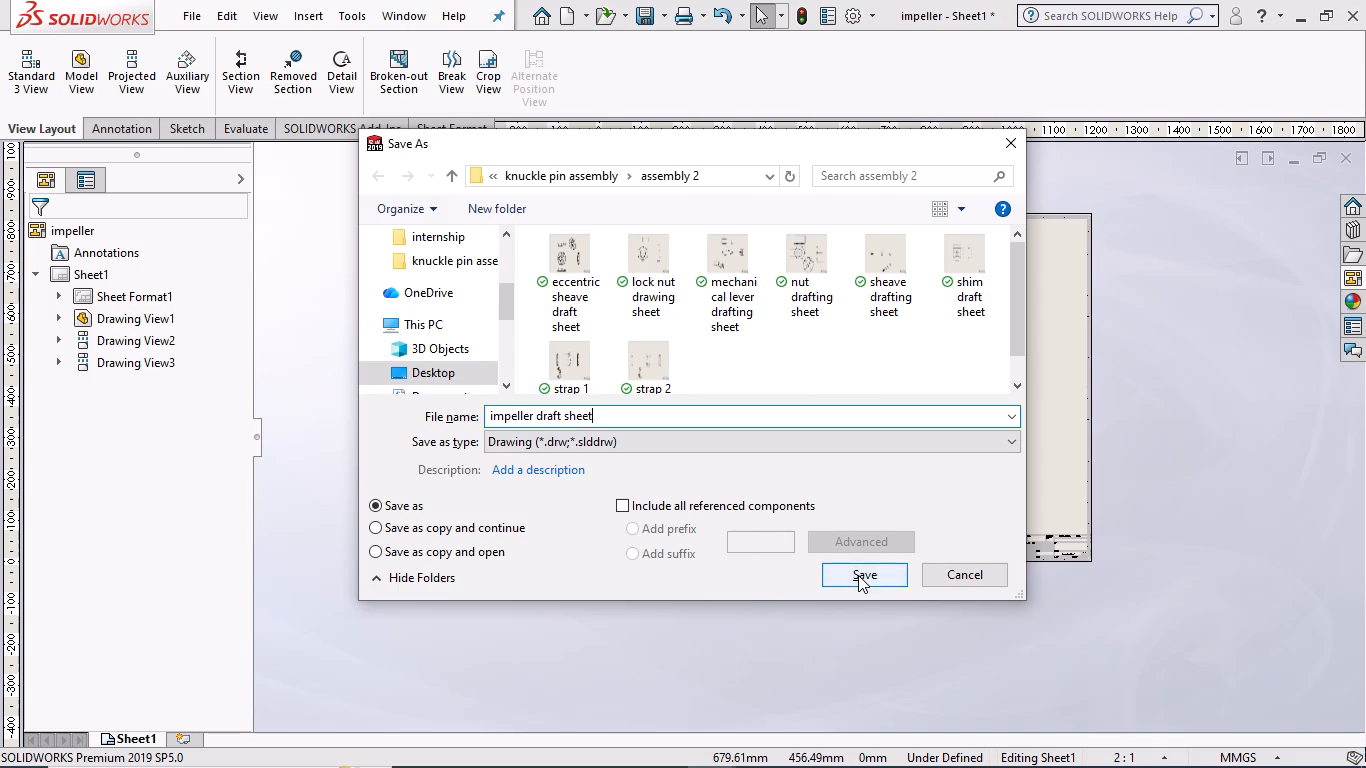
{"action": "left_click", "coordinate": [858, 575]}
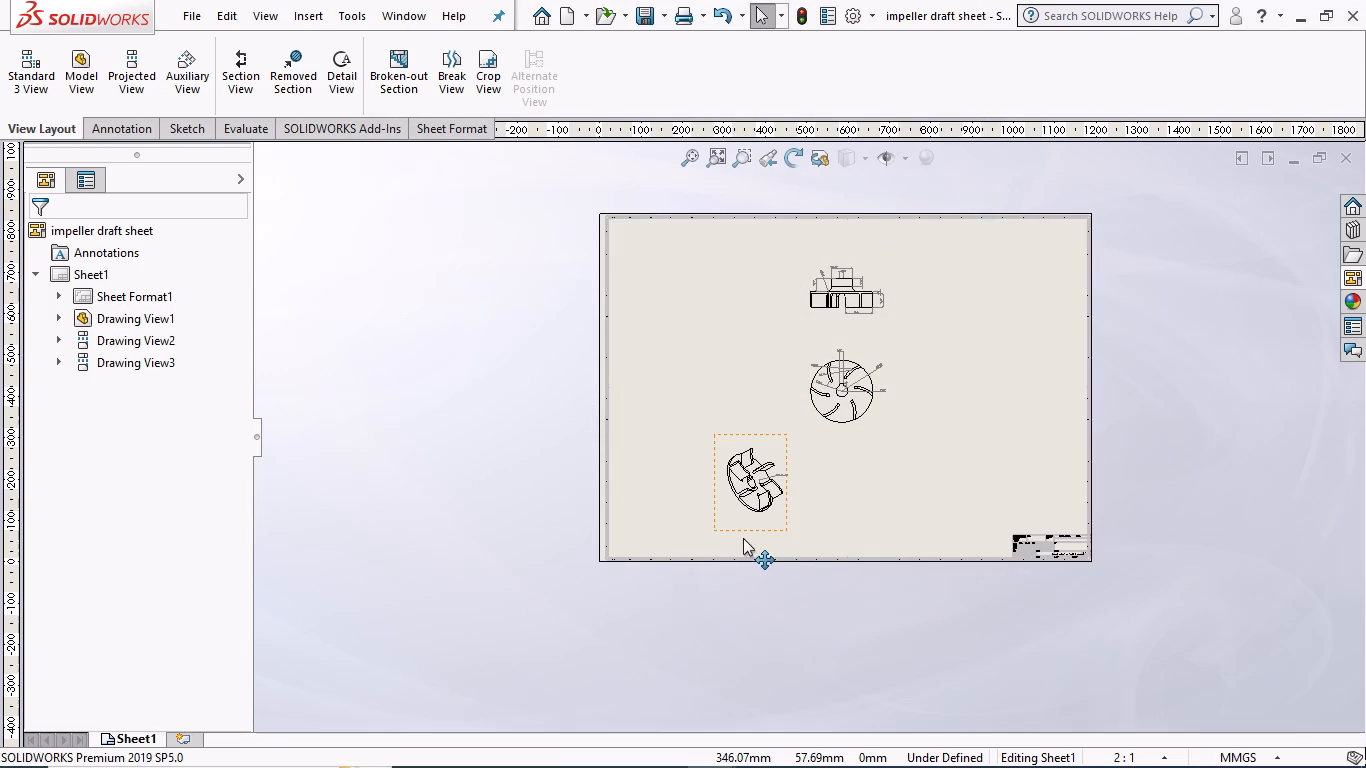